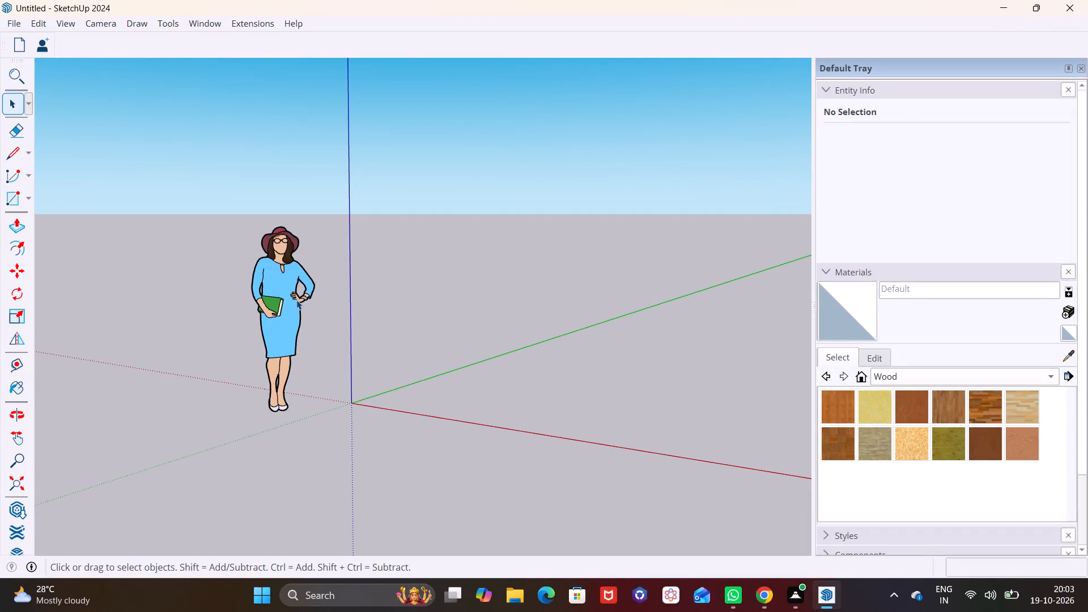
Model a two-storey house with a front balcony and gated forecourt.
Delete the default scale figure of the woman standing near the origin.
left_click(297, 300)
key("Delete")
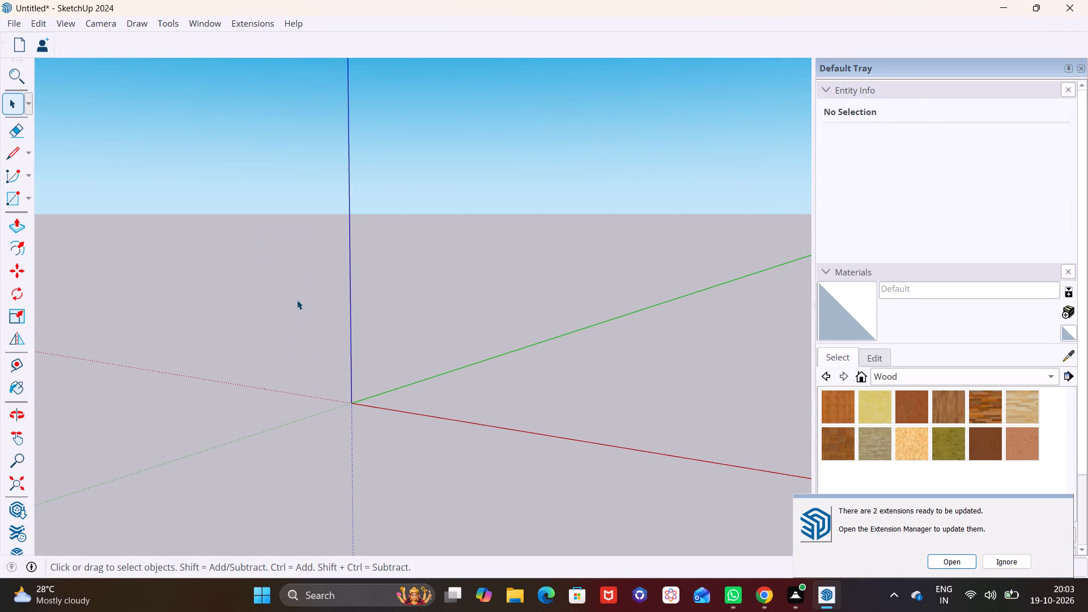
Draw a 30' by 40' rectangle on the ground plane, between the red and green axes.
scroll(352, 321, "down", 7)
middle_click_drag(380, 425, 530, 438)
scroll(498, 464, "up", 1)
scroll(452, 414, "down", 5)
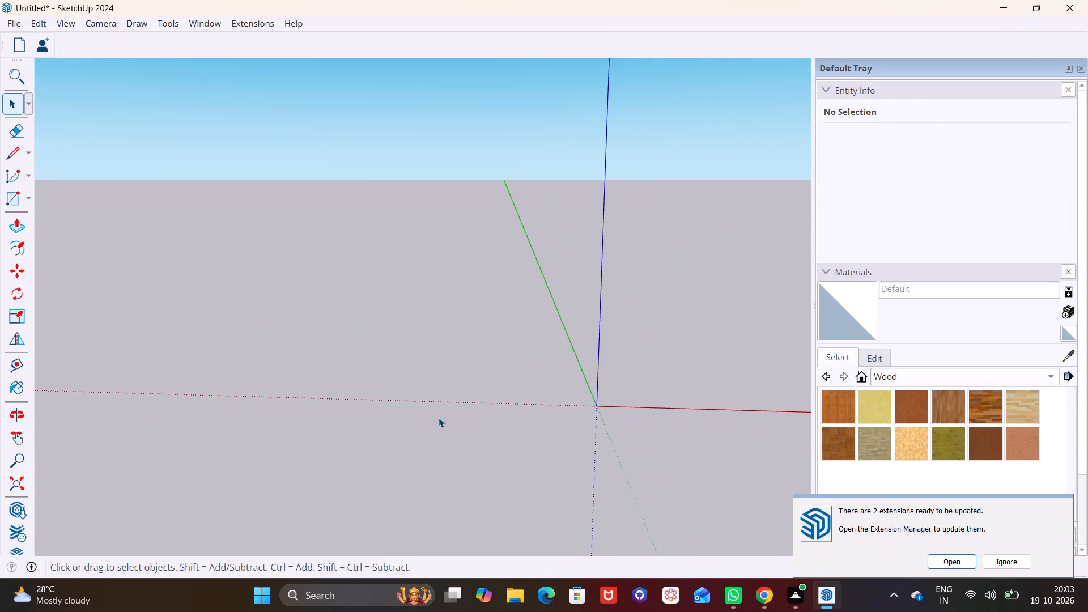
scroll(439, 418, "down", 5)
middle_click_drag(429, 452, 143, 457, "shift")
middle_click_drag(281, 464, 353, 486)
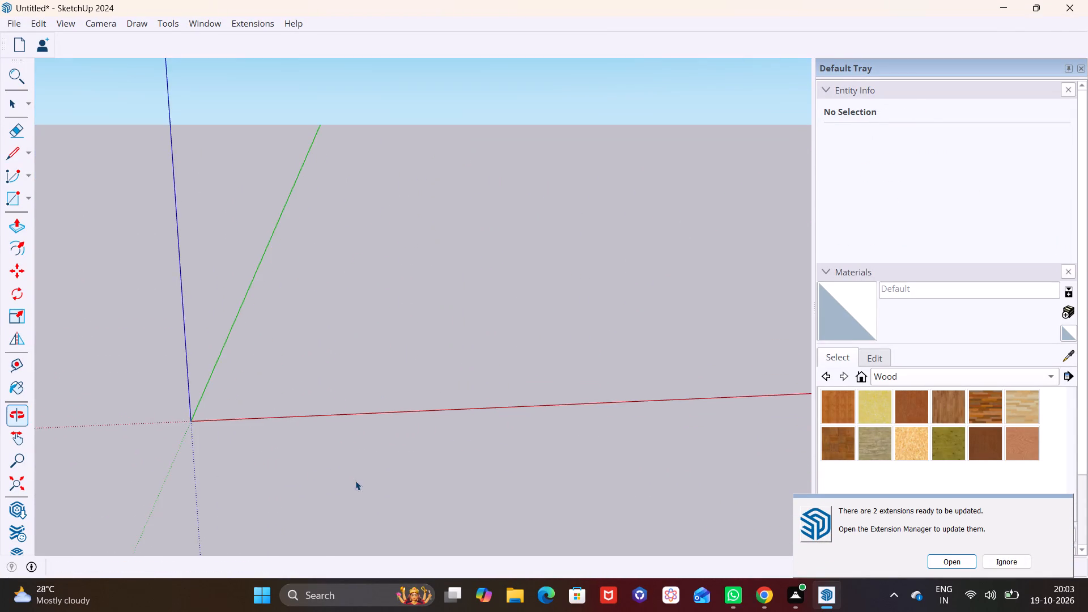
scroll(366, 436, "down", 5)
middle_click_drag(433, 461, 390, 473)
middle_click_drag(432, 402, 258, 508, "shift")
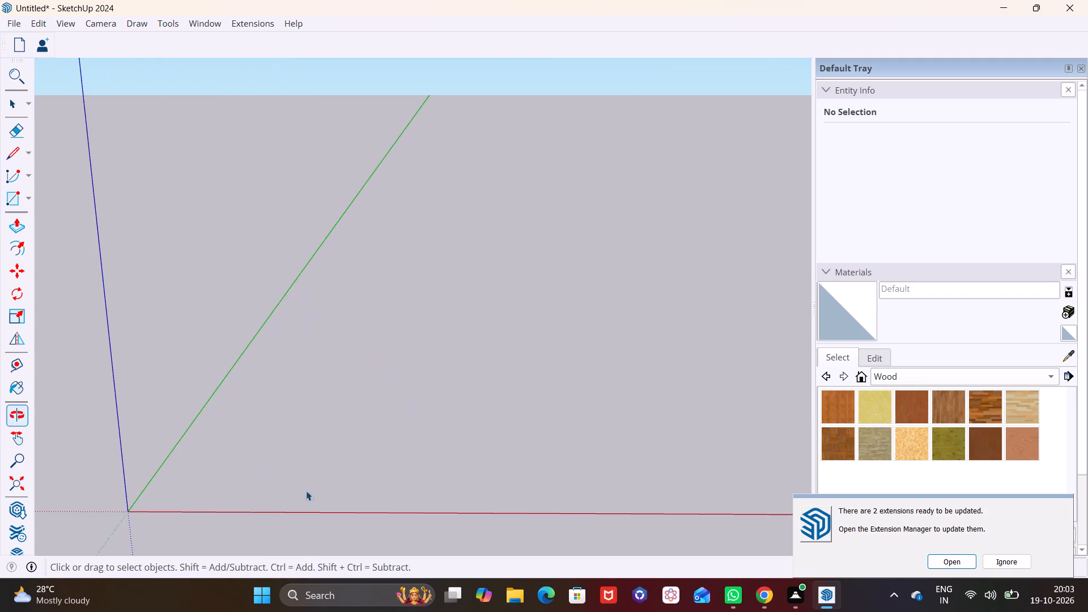
middle_click(369, 483)
scroll(367, 478, "down", 5)
middle_click_drag(382, 478, 289, 468, "shift")
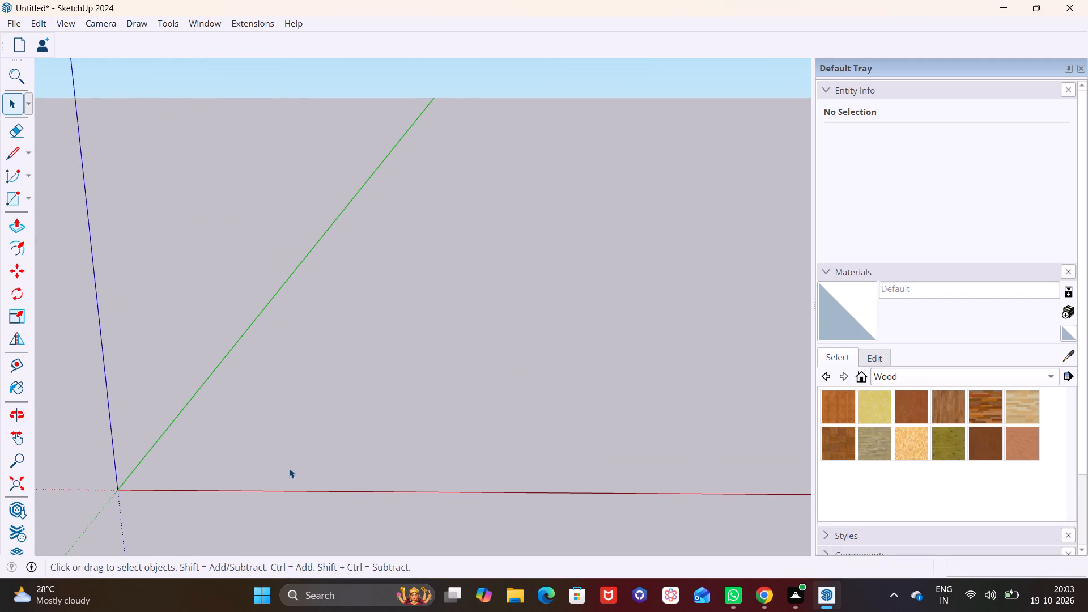
scroll(322, 440, "down", 2)
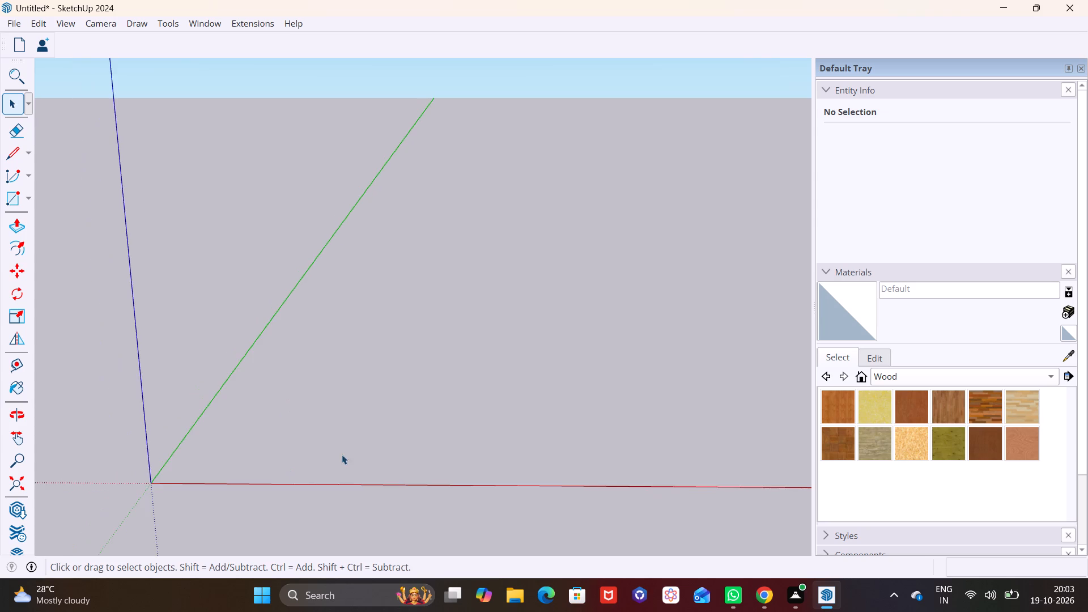
scroll(363, 457, "down", 4)
middle_click_drag(369, 455, 224, 473)
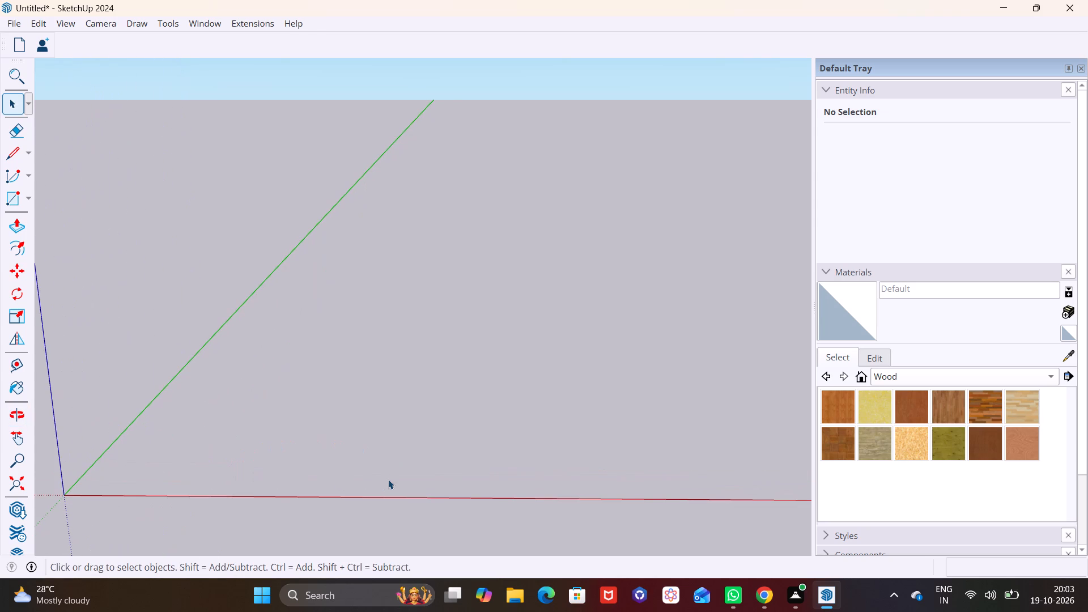
scroll(395, 481, "down", 3)
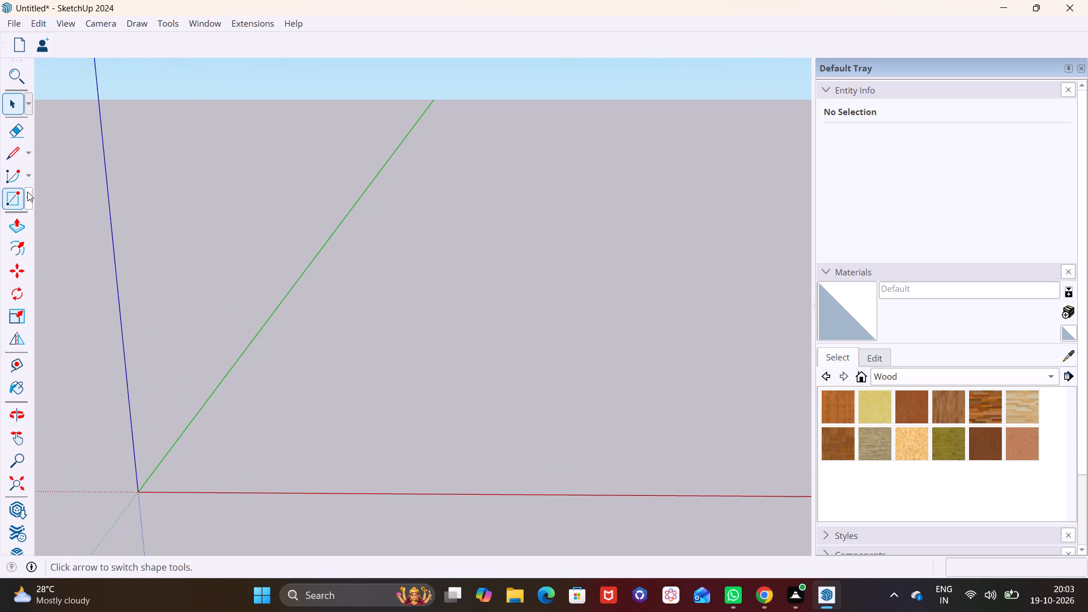
left_click(31, 195)
left_click(33, 218)
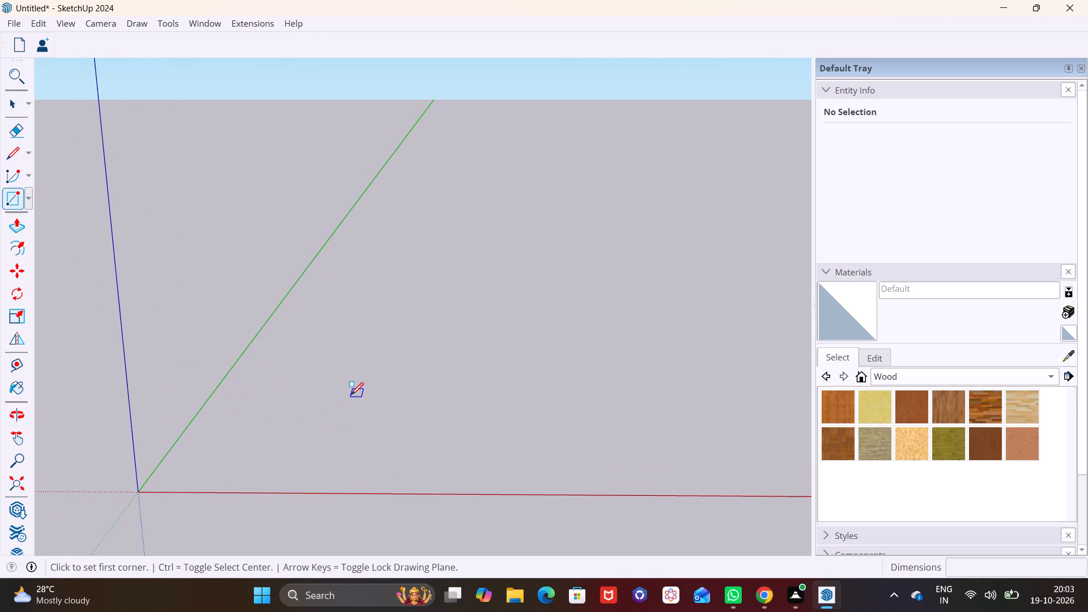
left_click(313, 424)
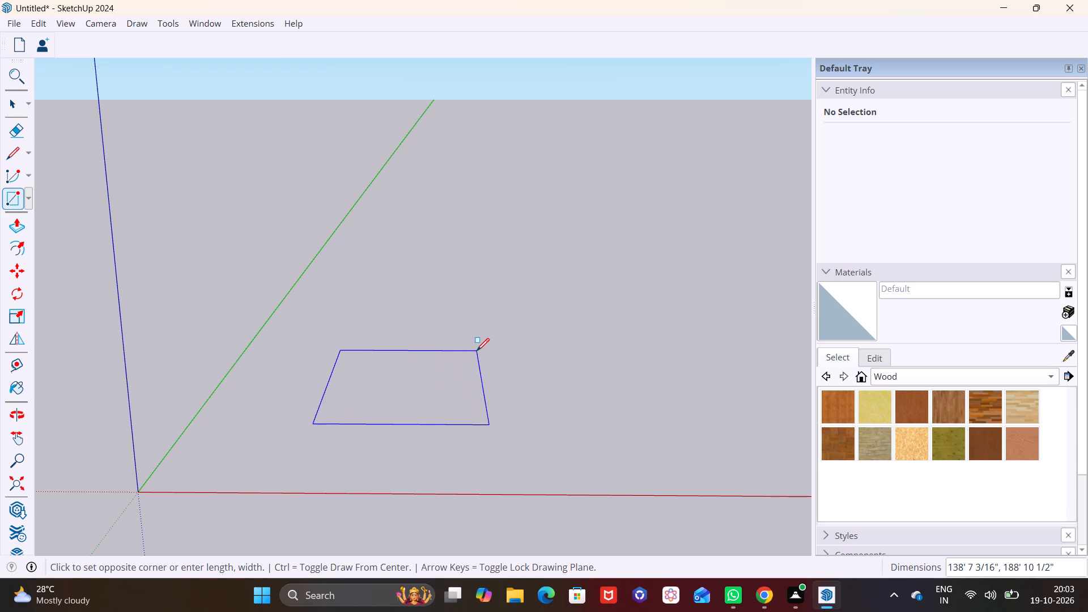
type("30',")
type("40'")
key("Return")
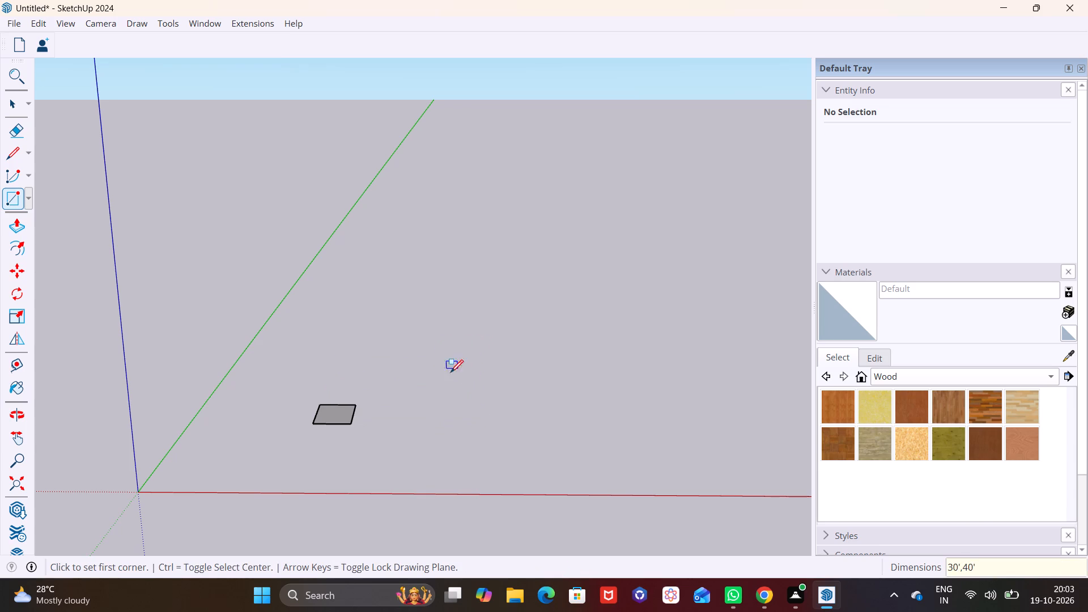
key("space")
Offset the rectangle's outline inward by 9" to form the wall thickness.
scroll(341, 423, "up", 14)
middle_click_drag(420, 437, 498, 351, "shift")
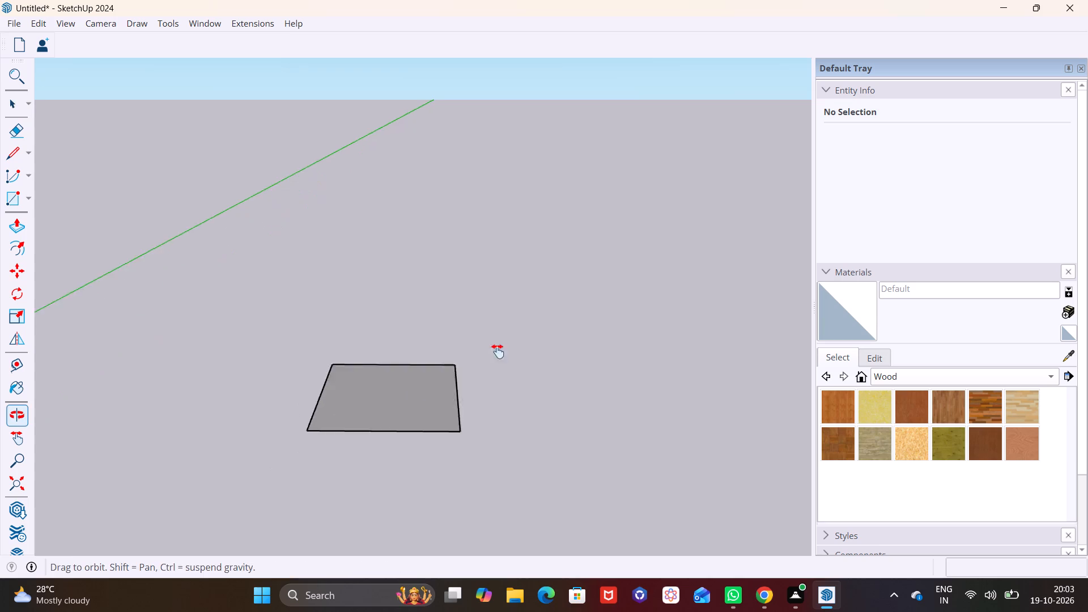
middle_click_drag(498, 351, 541, 276, "shift")
middle_click_drag(520, 345, 435, 481)
scroll(479, 345, "up", 3)
middle_click_drag(483, 358, 503, 451, "shift")
middle_click_drag(577, 417, 601, 407)
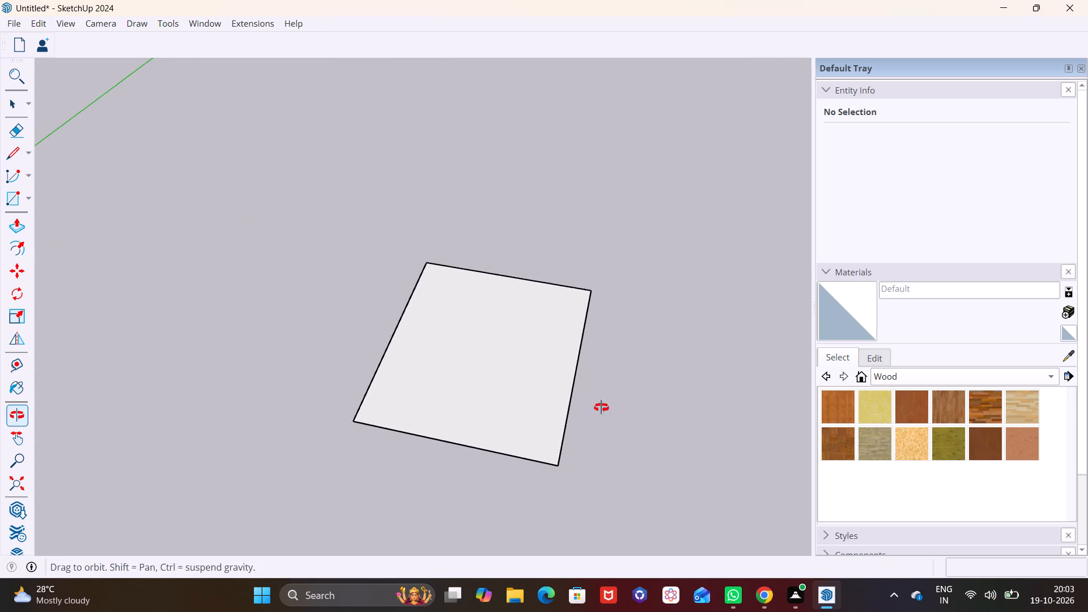
middle_click_drag(601, 407, 630, 385)
scroll(390, 368, "up", 4)
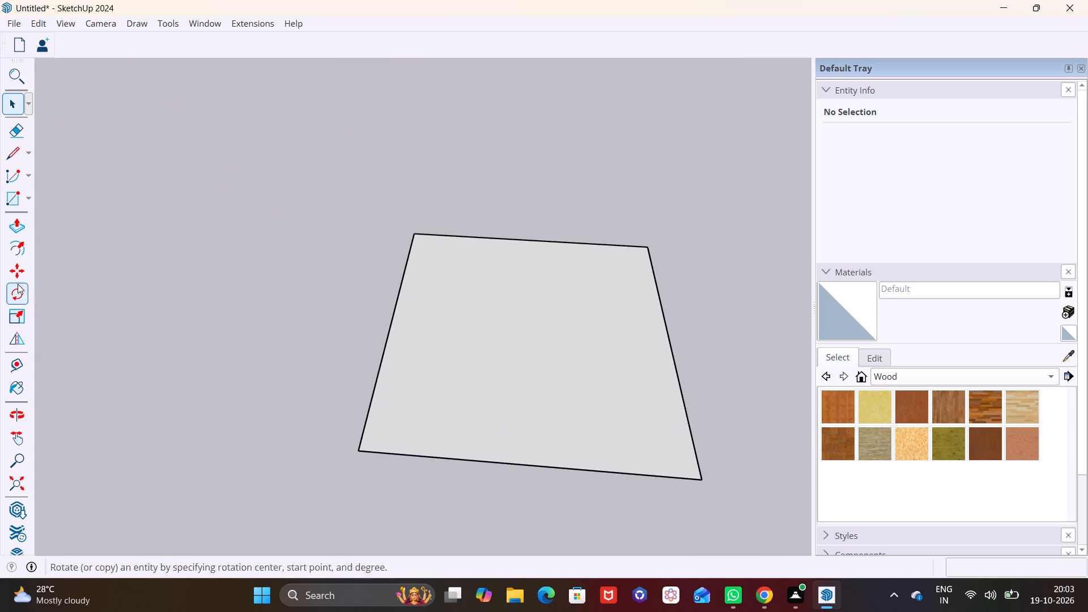
left_click(22, 248)
left_click(416, 343)
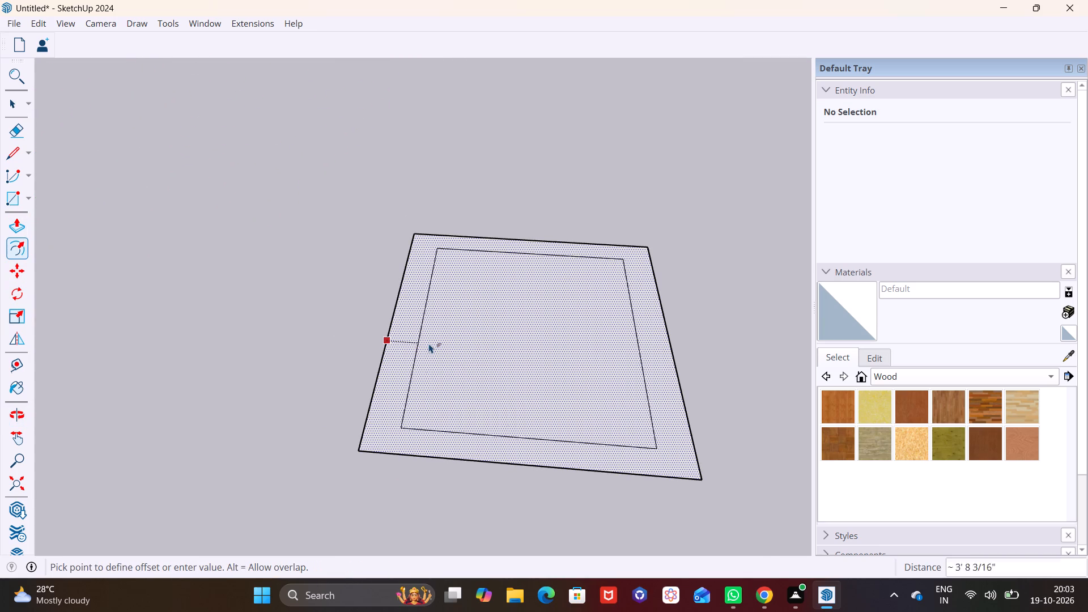
type("9\"")
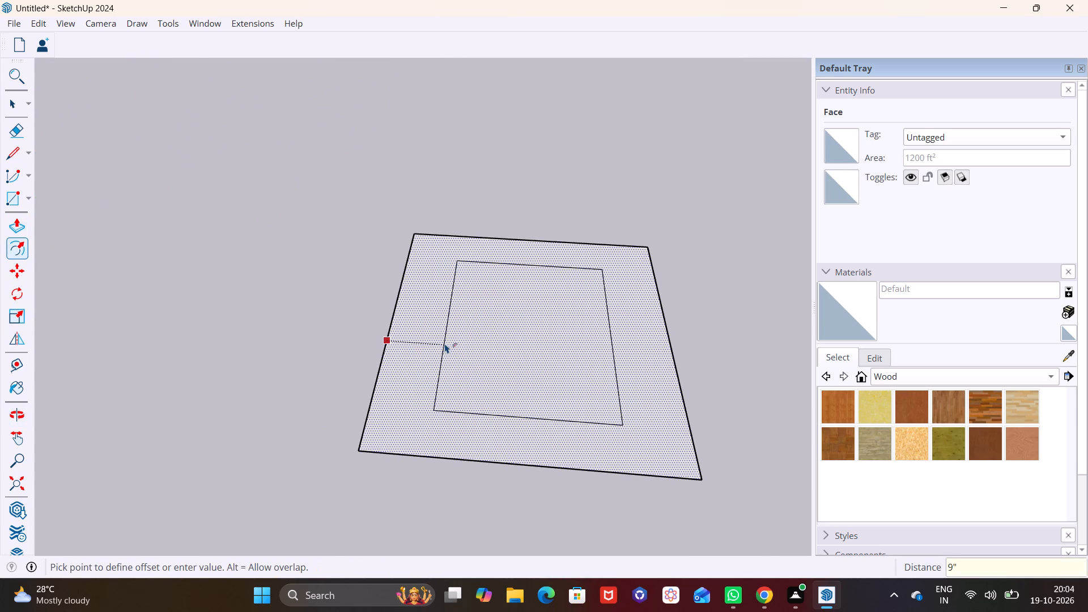
key("Return")
key("space")
Push/Pull the narrow border face between the two outlines up 10' to raise the walls.
left_click(393, 324)
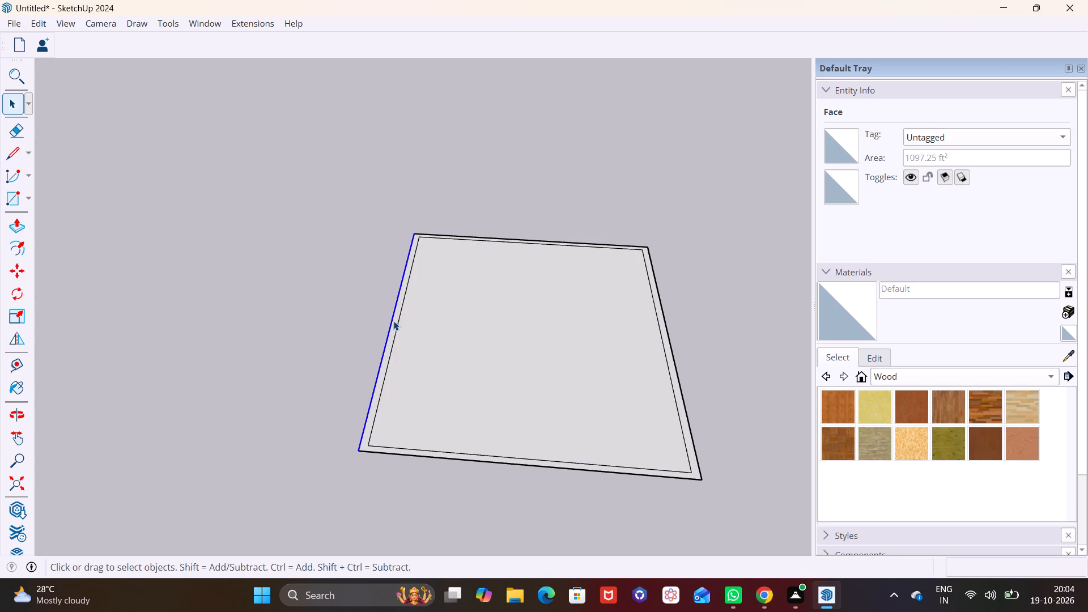
left_click(396, 318)
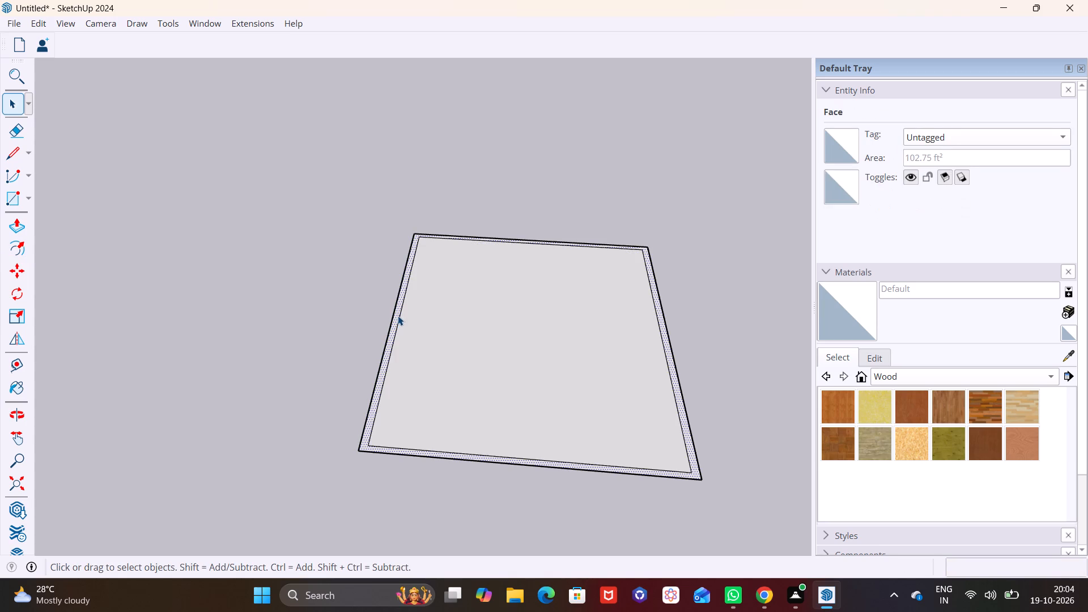
left_click(14, 227)
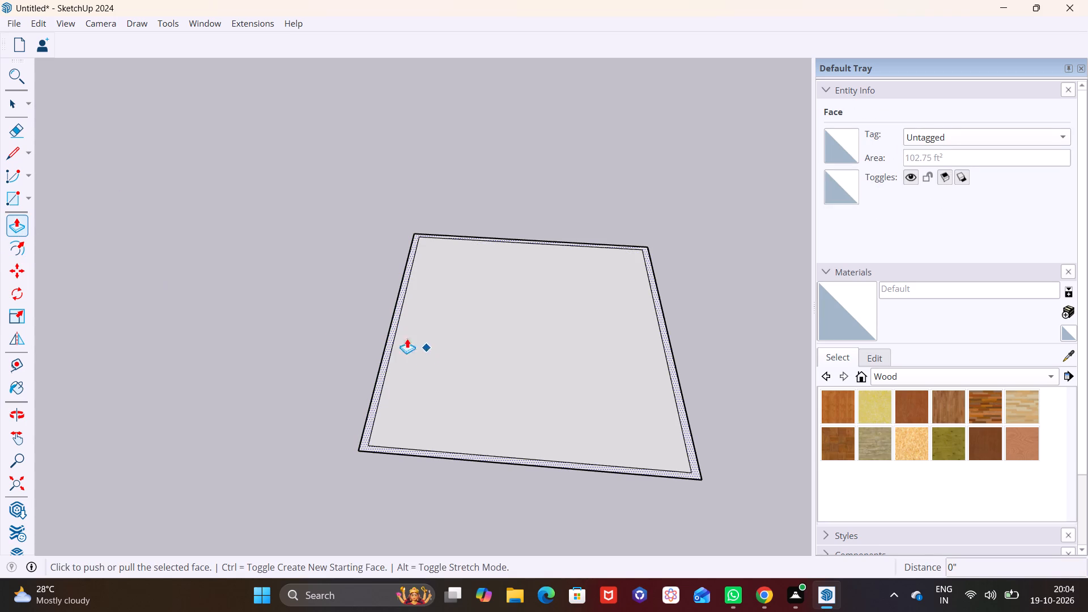
left_click(393, 337)
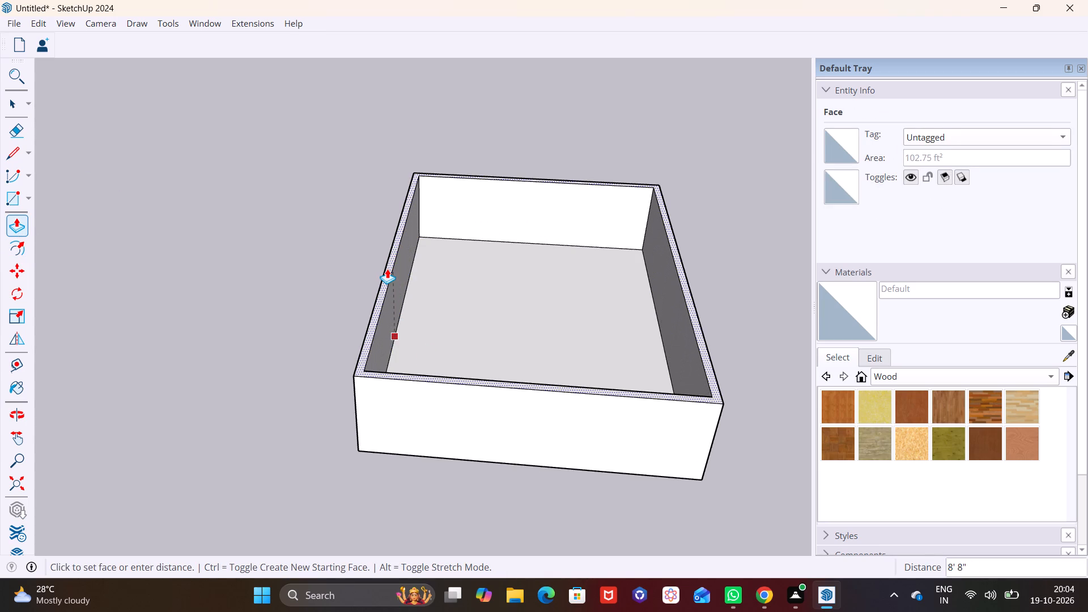
type("10'")
key("Return")
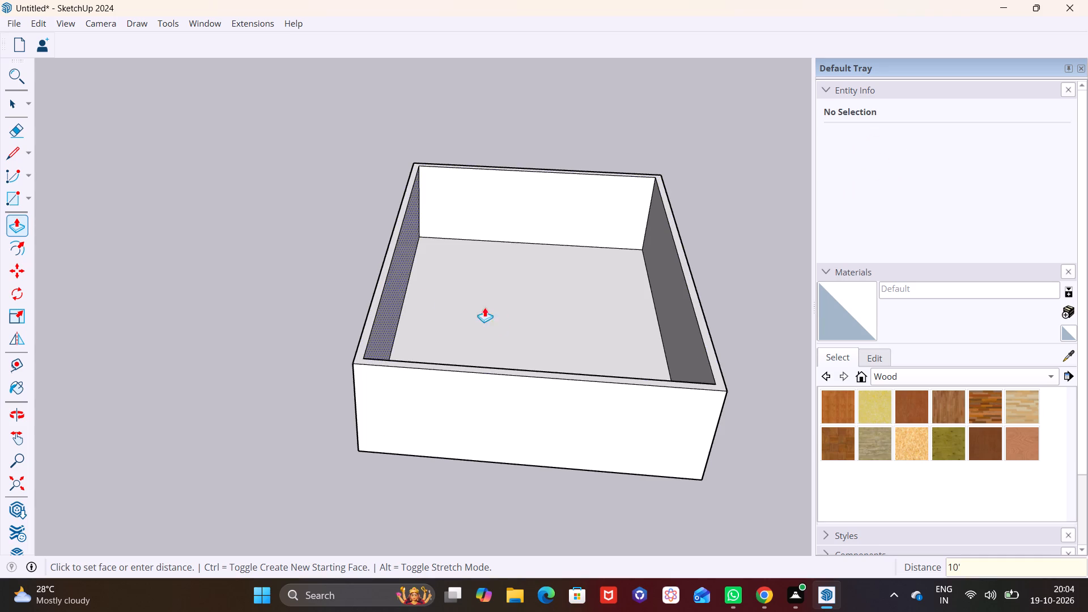
Examine the raised walls and open interior from several angles, with nothing left selected.
scroll(500, 314, "down", 5)
scroll(494, 339, "up", 1)
middle_click_drag(494, 339, 500, 224)
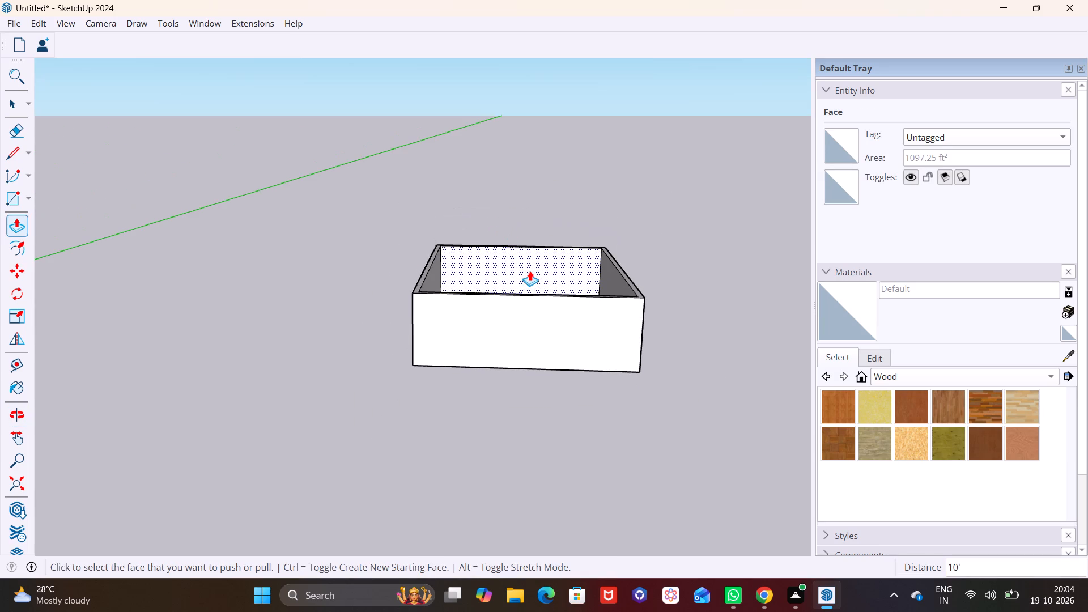
middle_click_drag(445, 239, 365, 259)
middle_click_drag(469, 326, 372, 343)
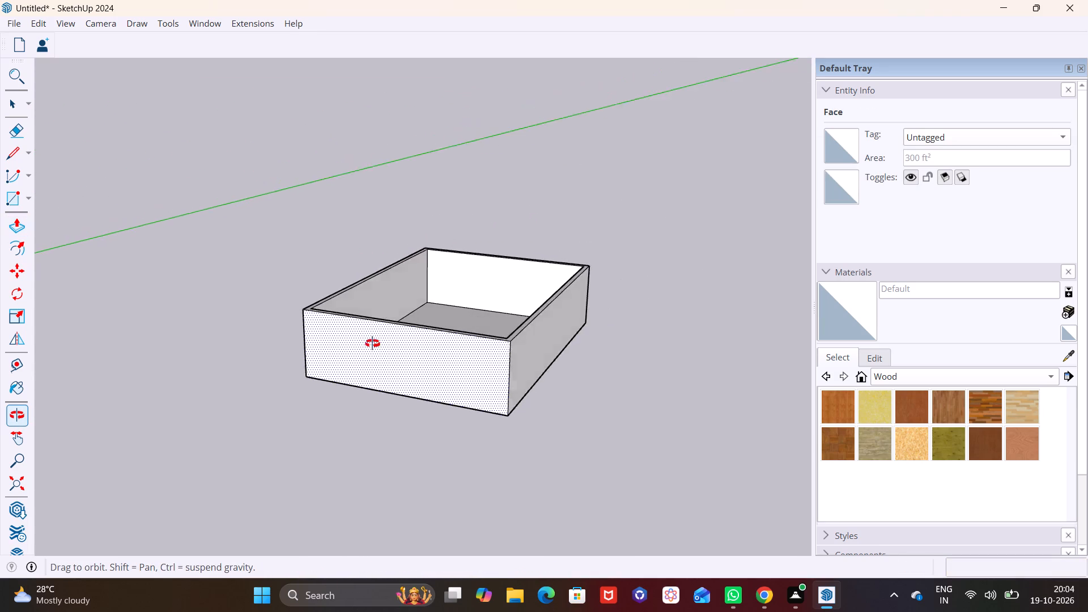
middle_click_drag(372, 343, 324, 343)
scroll(431, 316, "up", 4)
middle_click_drag(428, 336, 409, 292)
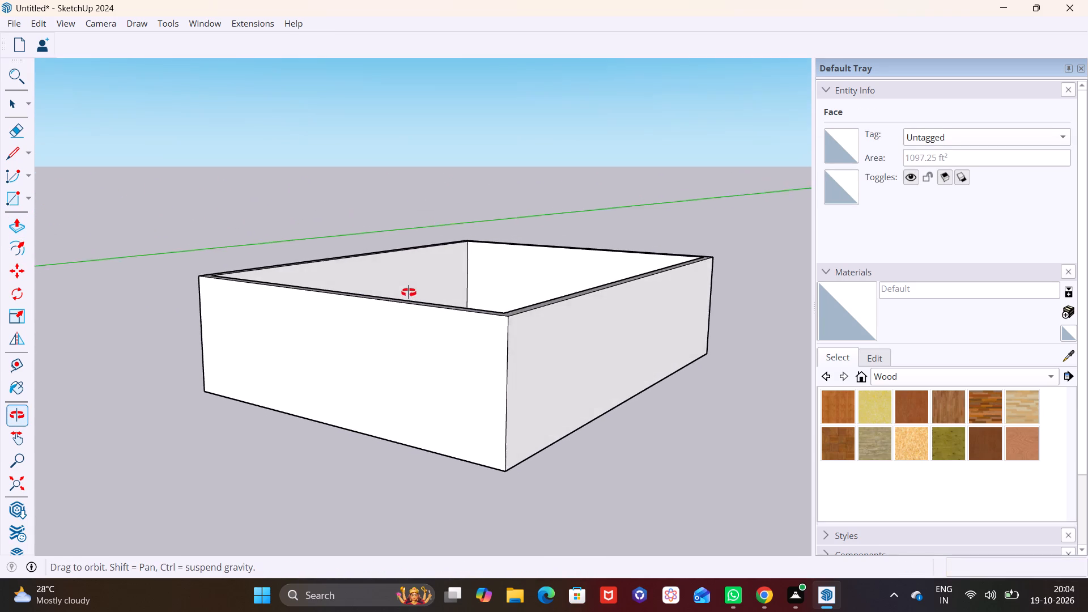
middle_click_drag(409, 292, 395, 286)
scroll(433, 331, "down", 5)
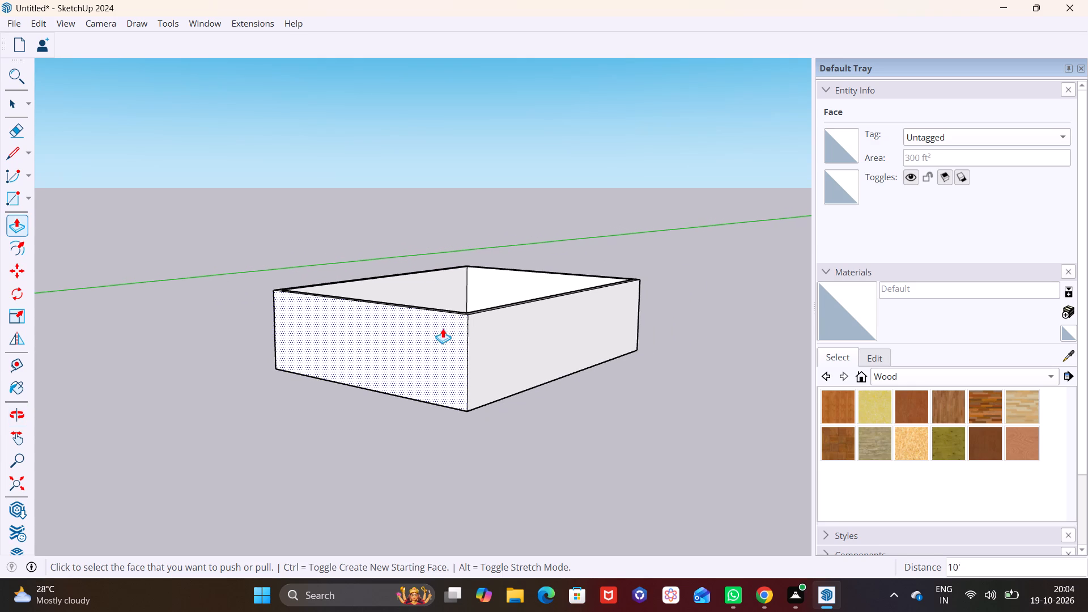
middle_click_drag(443, 328, 396, 300, "shift")
middle_click_drag(407, 342, 365, 313)
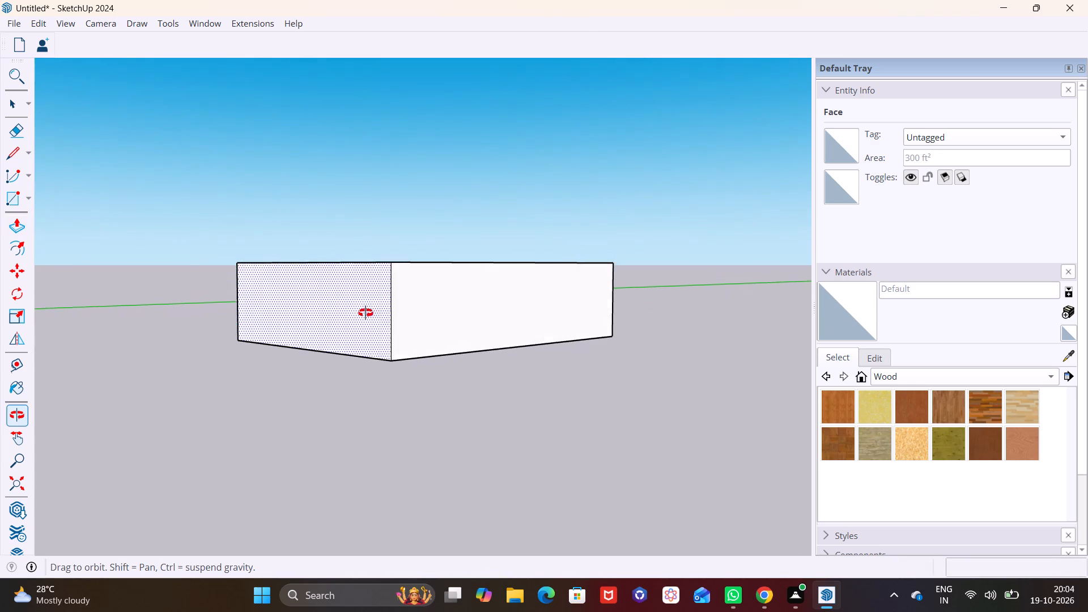
middle_click_drag(365, 313, 321, 323)
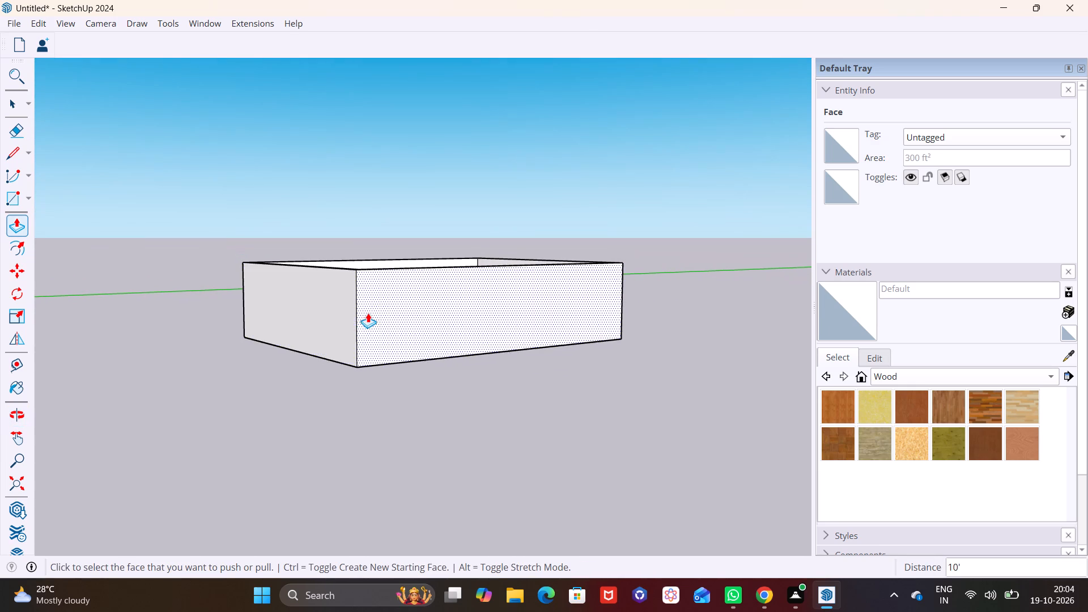
scroll(376, 300, "up", 2)
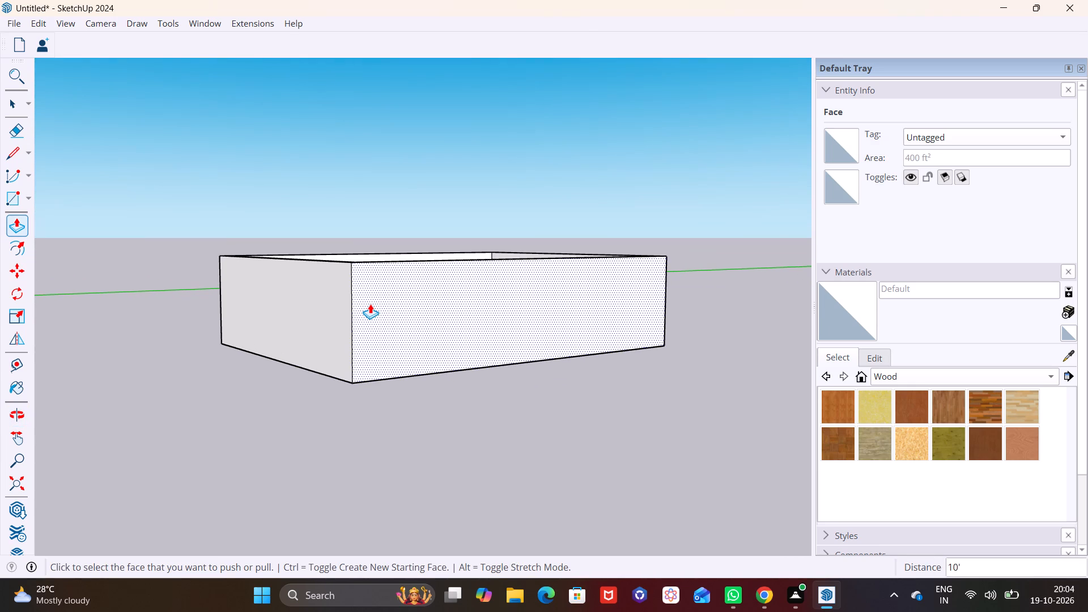
scroll(370, 304, "down", 2)
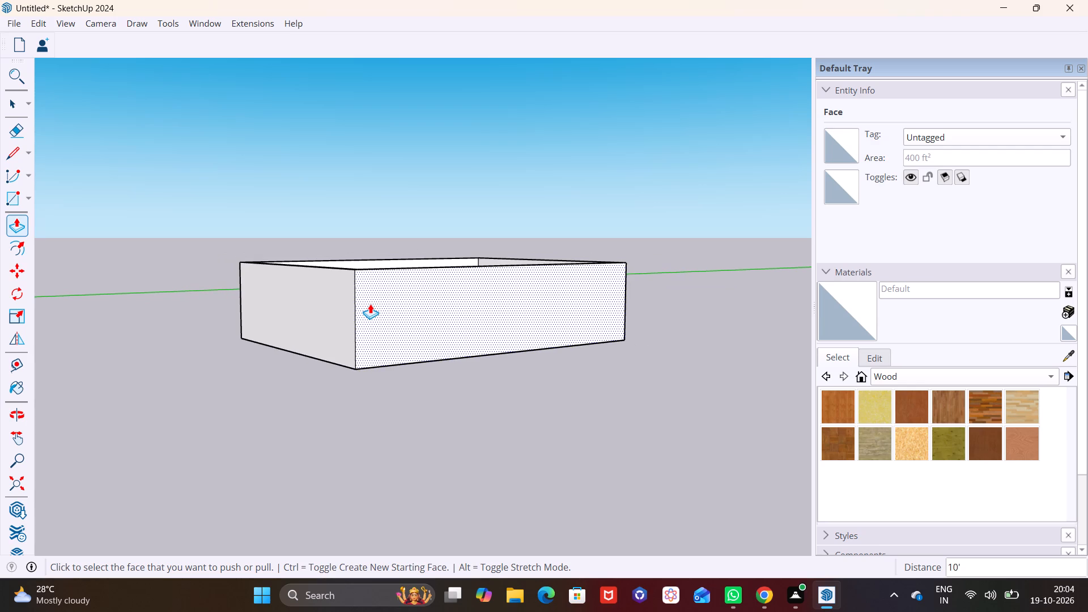
scroll(370, 304, "down", 1)
key("space")
left_click(469, 400)
middle_click_drag(376, 348, 381, 429)
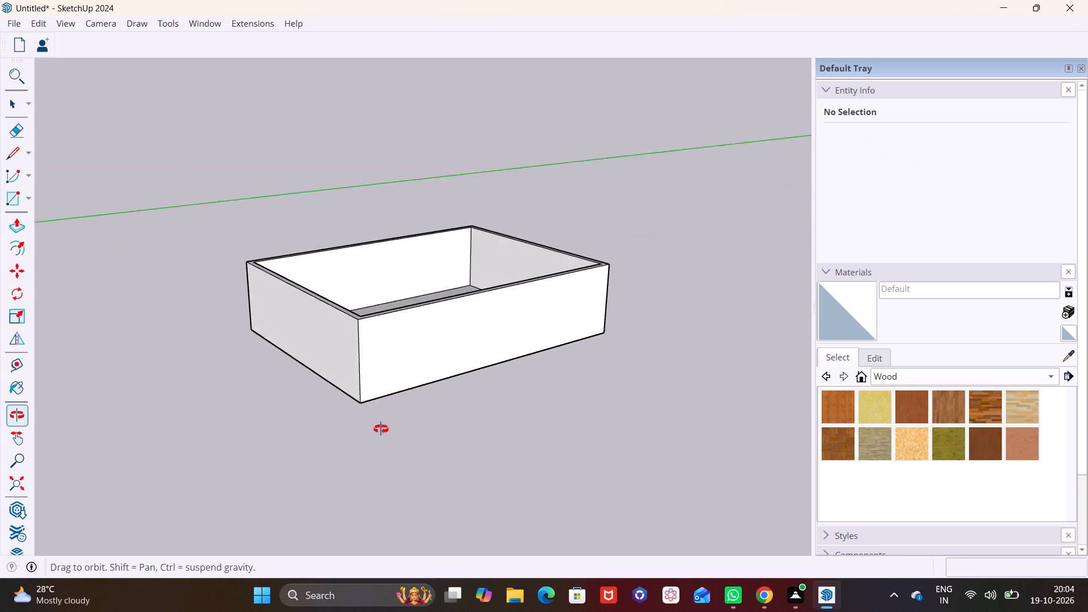
middle_click_drag(381, 429, 382, 439)
scroll(399, 379, "up", 2)
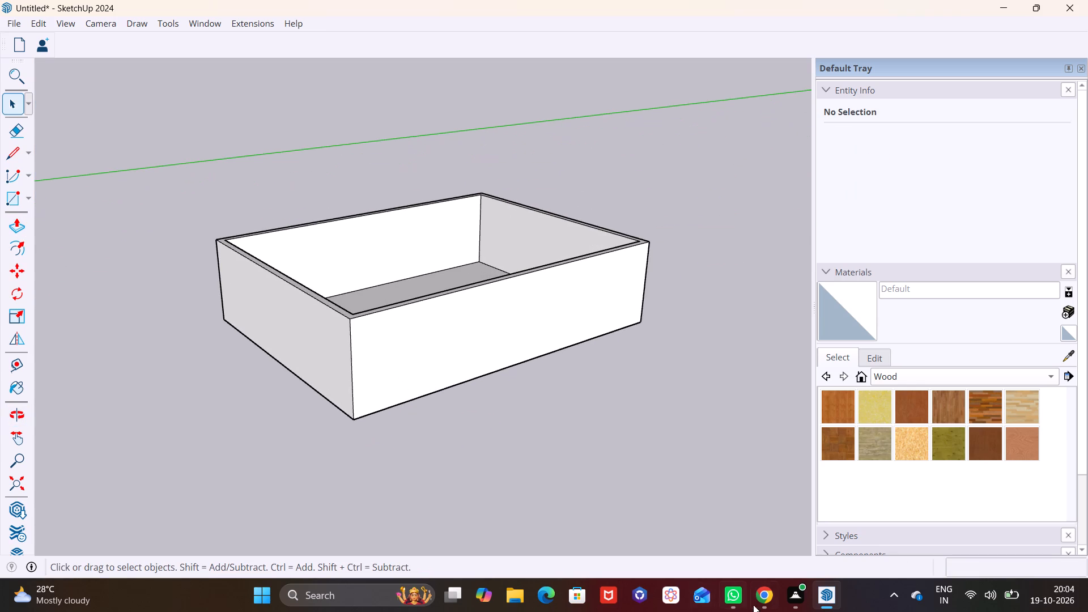
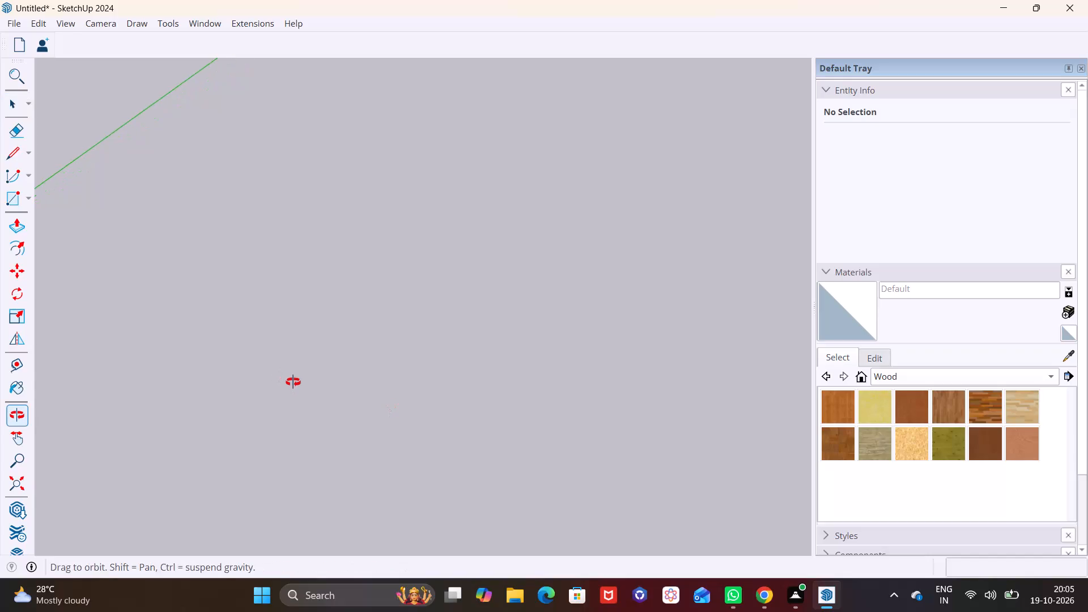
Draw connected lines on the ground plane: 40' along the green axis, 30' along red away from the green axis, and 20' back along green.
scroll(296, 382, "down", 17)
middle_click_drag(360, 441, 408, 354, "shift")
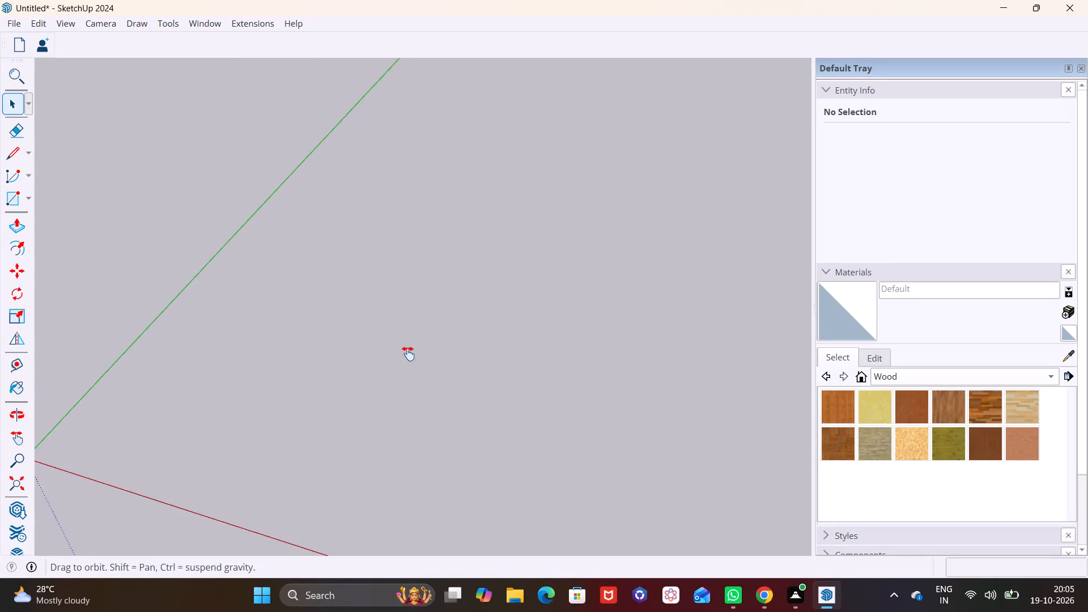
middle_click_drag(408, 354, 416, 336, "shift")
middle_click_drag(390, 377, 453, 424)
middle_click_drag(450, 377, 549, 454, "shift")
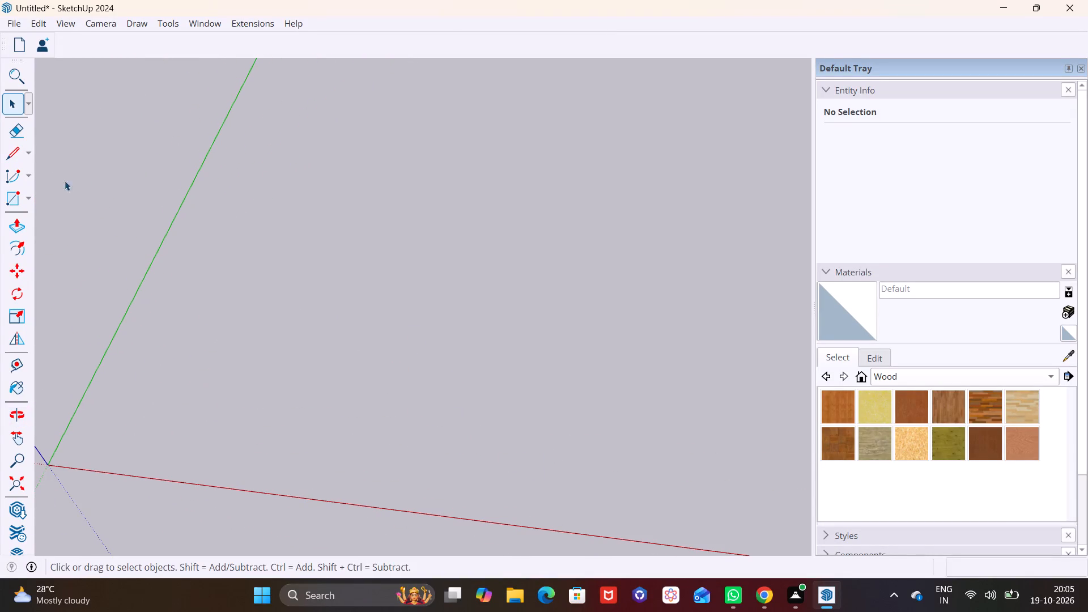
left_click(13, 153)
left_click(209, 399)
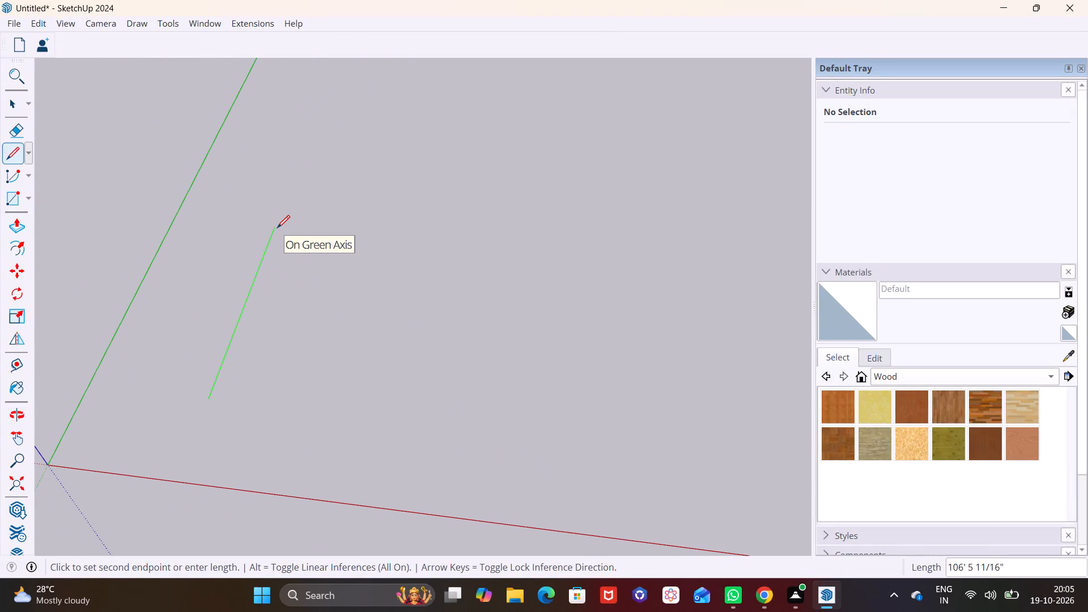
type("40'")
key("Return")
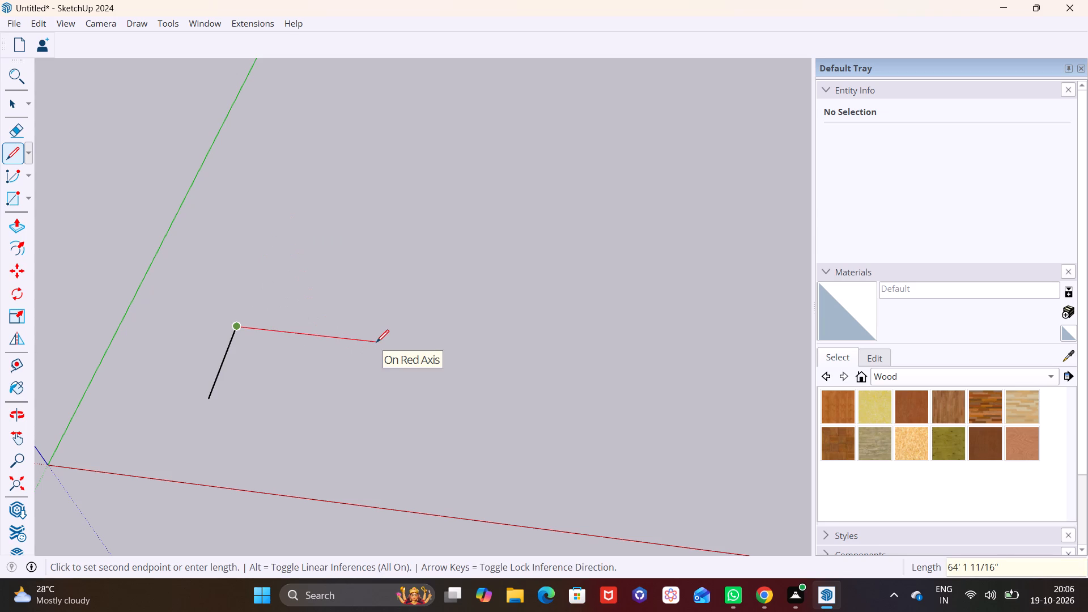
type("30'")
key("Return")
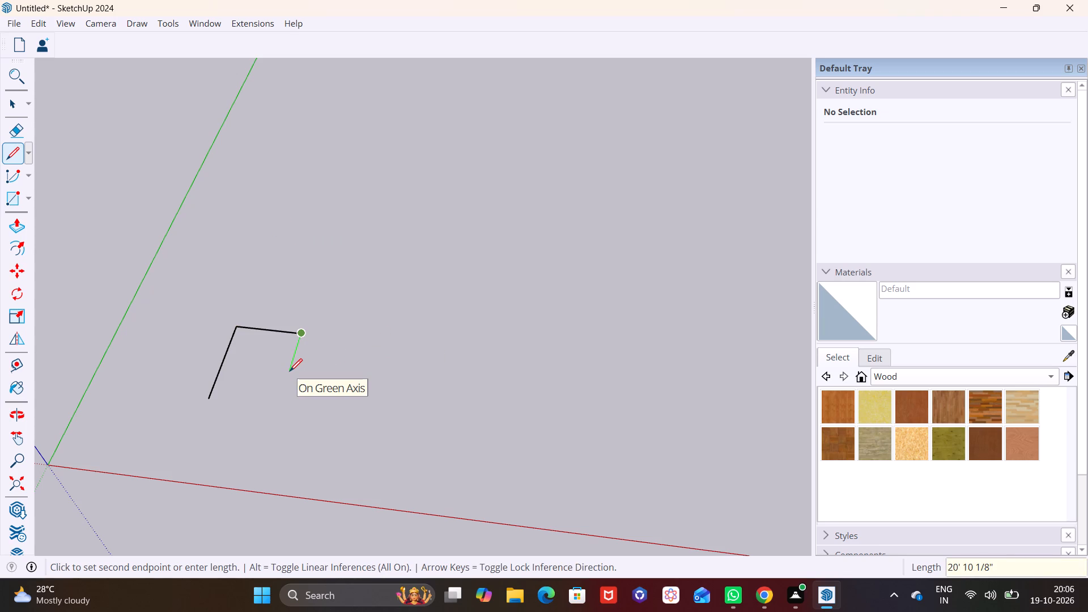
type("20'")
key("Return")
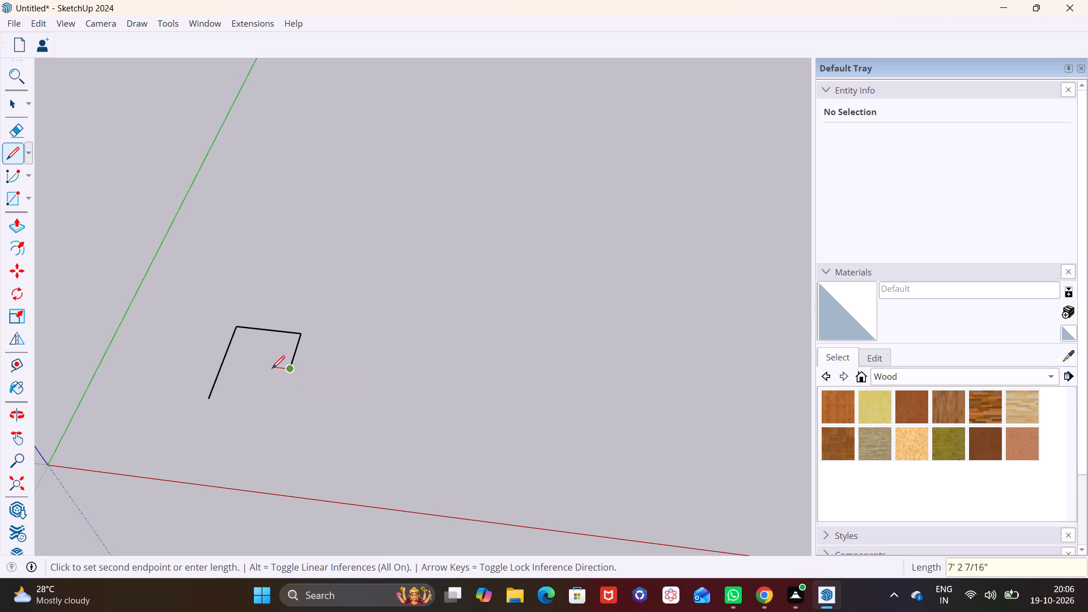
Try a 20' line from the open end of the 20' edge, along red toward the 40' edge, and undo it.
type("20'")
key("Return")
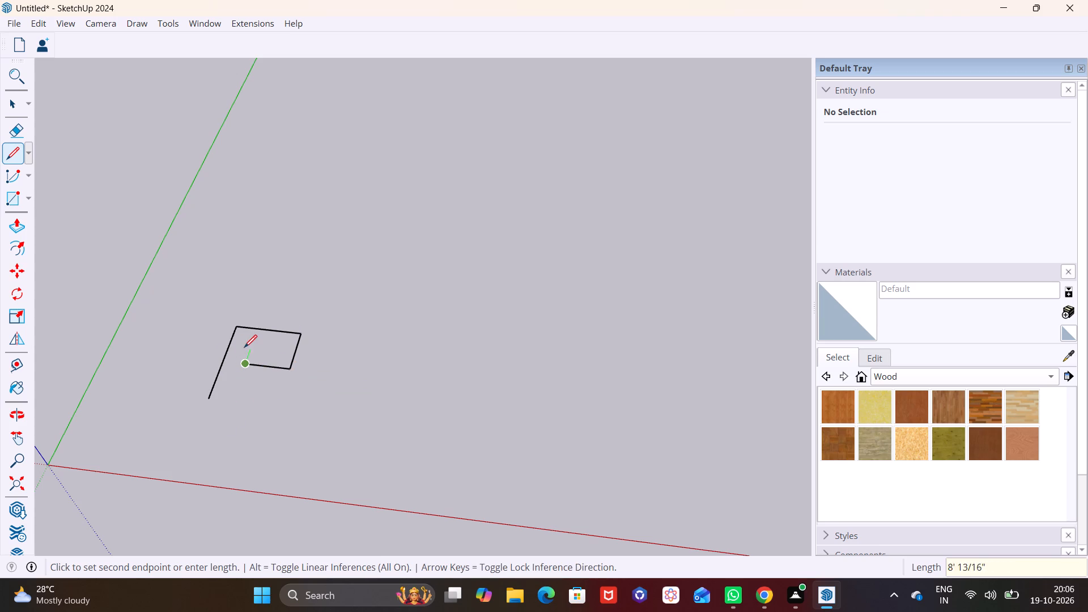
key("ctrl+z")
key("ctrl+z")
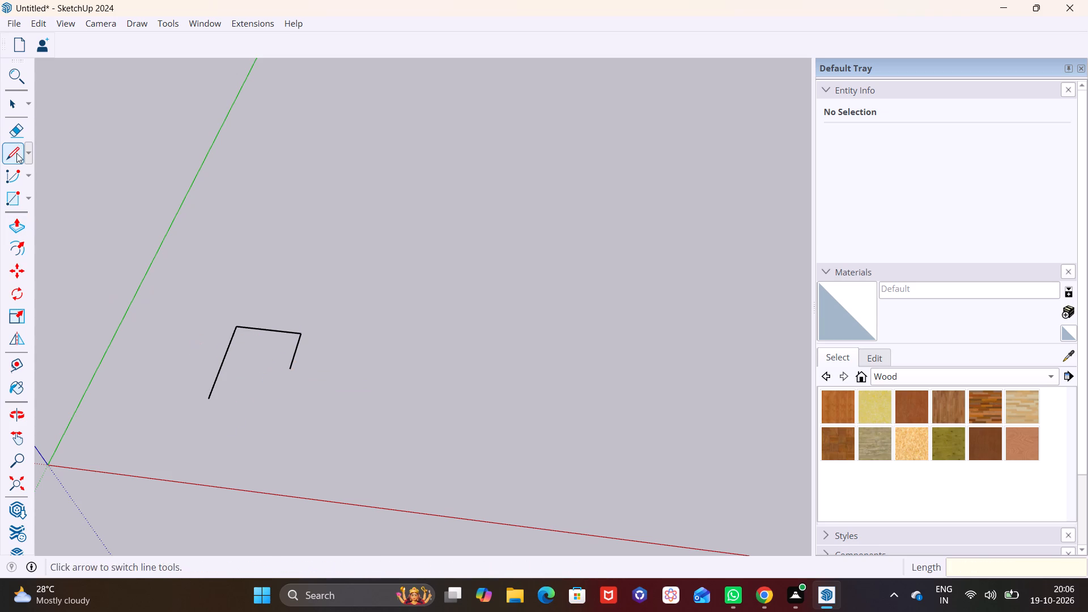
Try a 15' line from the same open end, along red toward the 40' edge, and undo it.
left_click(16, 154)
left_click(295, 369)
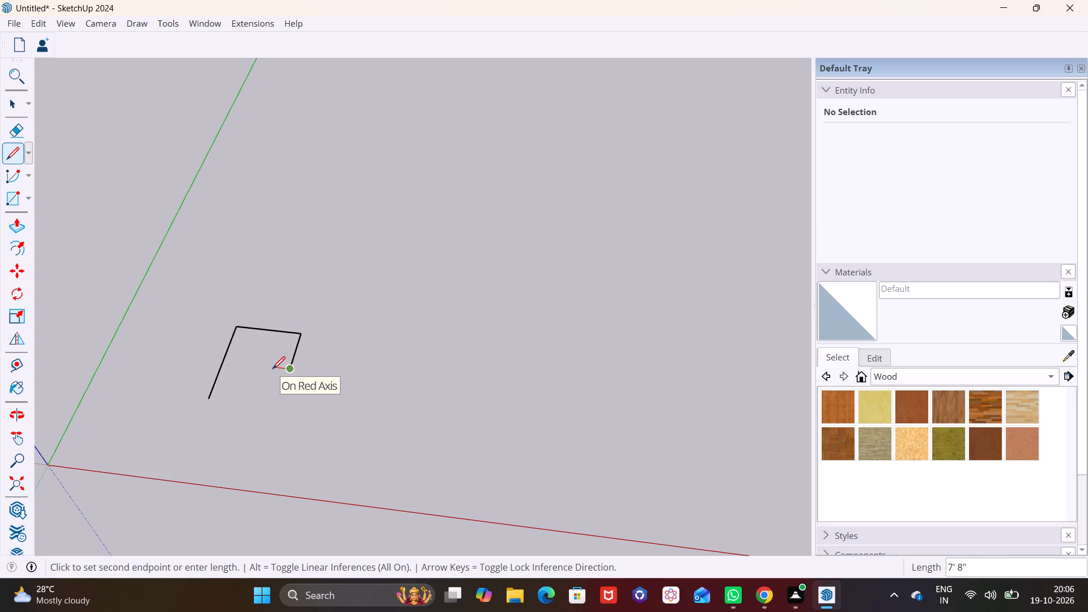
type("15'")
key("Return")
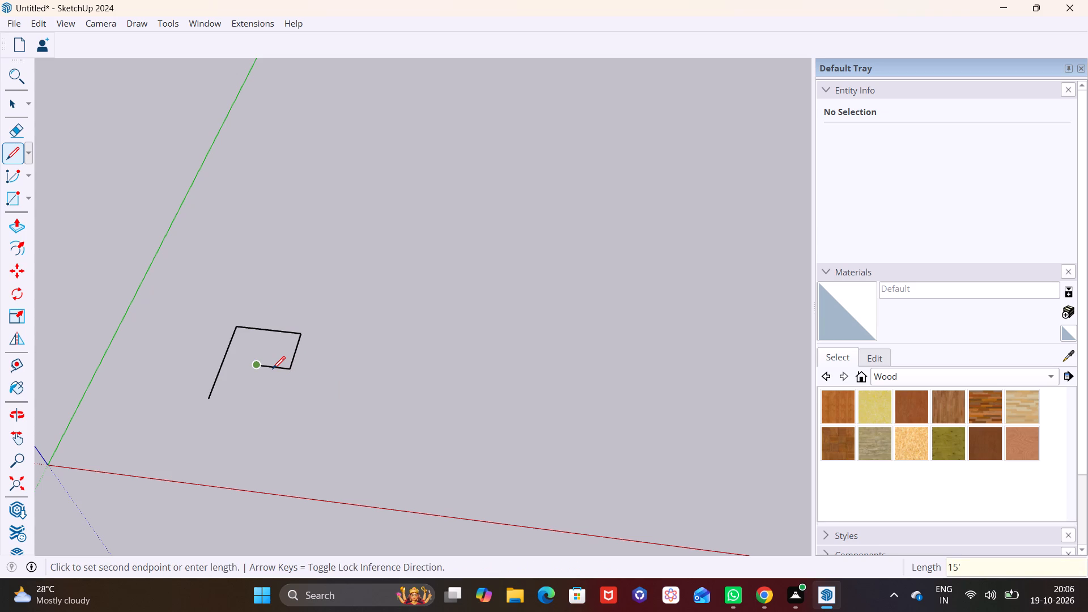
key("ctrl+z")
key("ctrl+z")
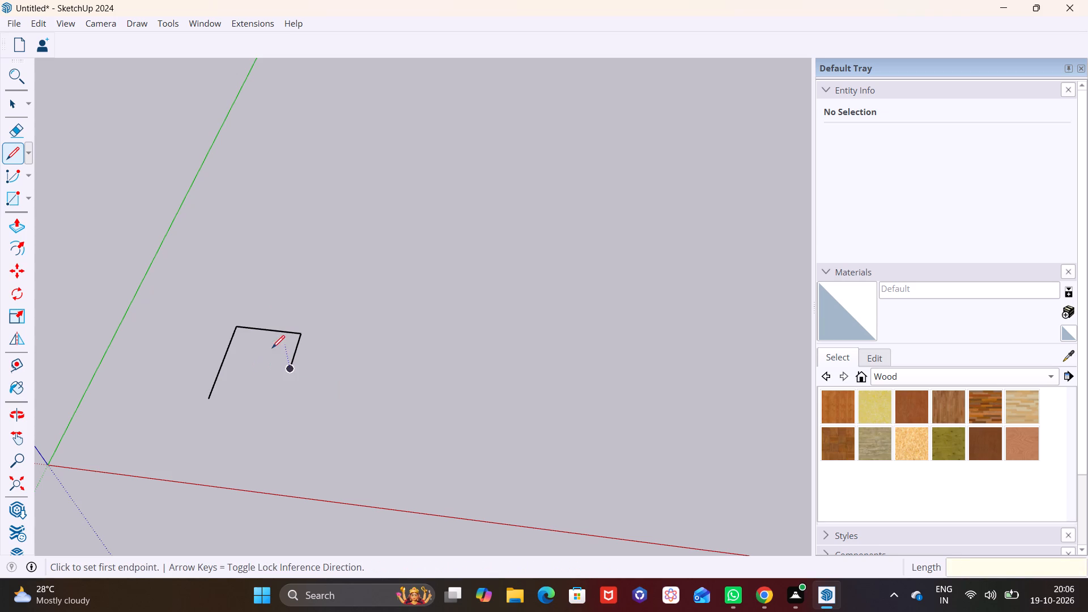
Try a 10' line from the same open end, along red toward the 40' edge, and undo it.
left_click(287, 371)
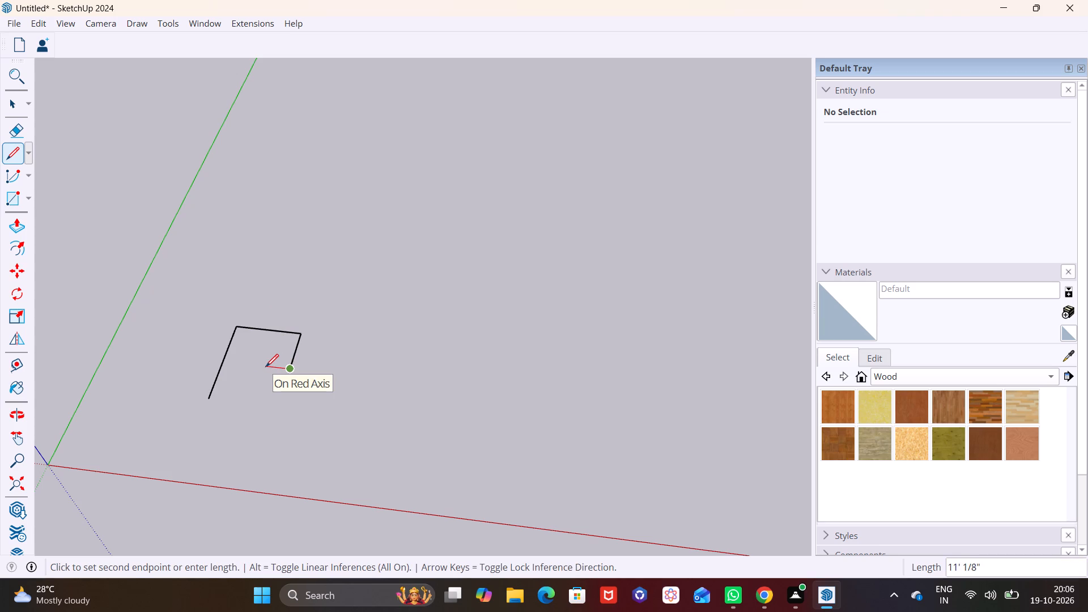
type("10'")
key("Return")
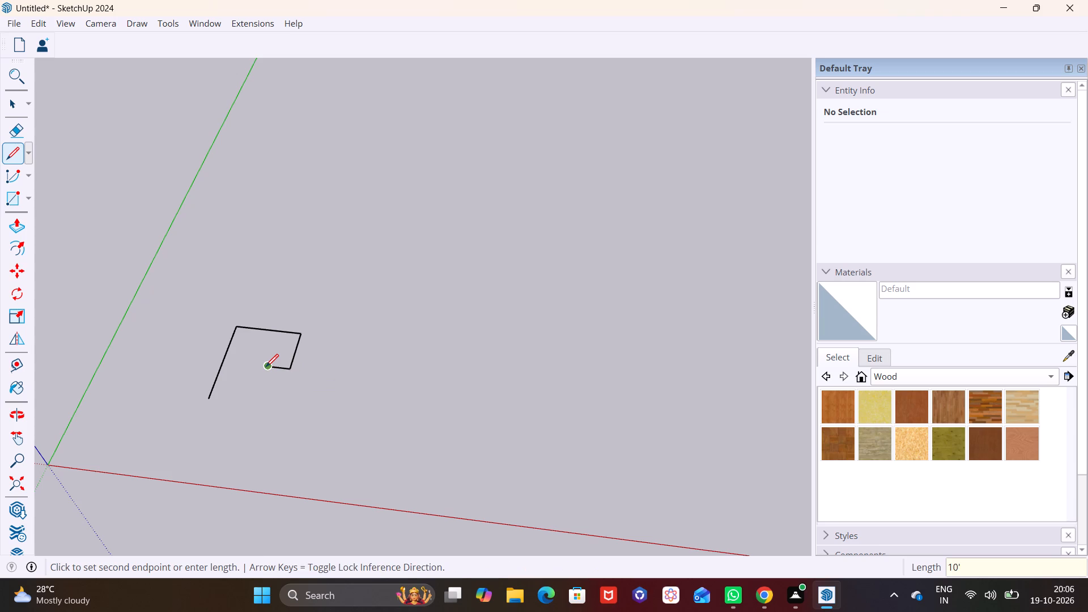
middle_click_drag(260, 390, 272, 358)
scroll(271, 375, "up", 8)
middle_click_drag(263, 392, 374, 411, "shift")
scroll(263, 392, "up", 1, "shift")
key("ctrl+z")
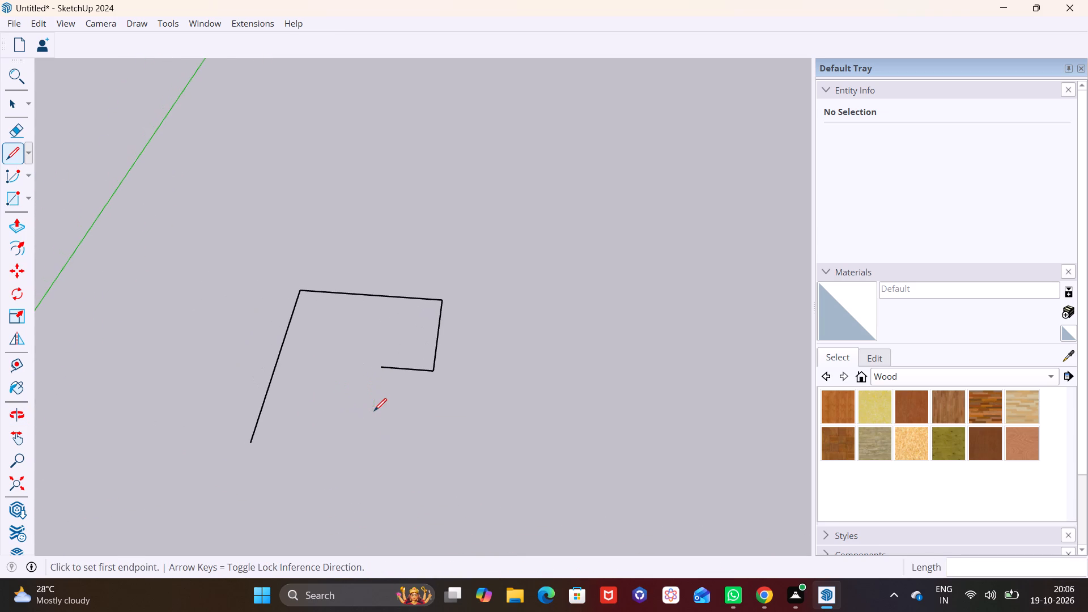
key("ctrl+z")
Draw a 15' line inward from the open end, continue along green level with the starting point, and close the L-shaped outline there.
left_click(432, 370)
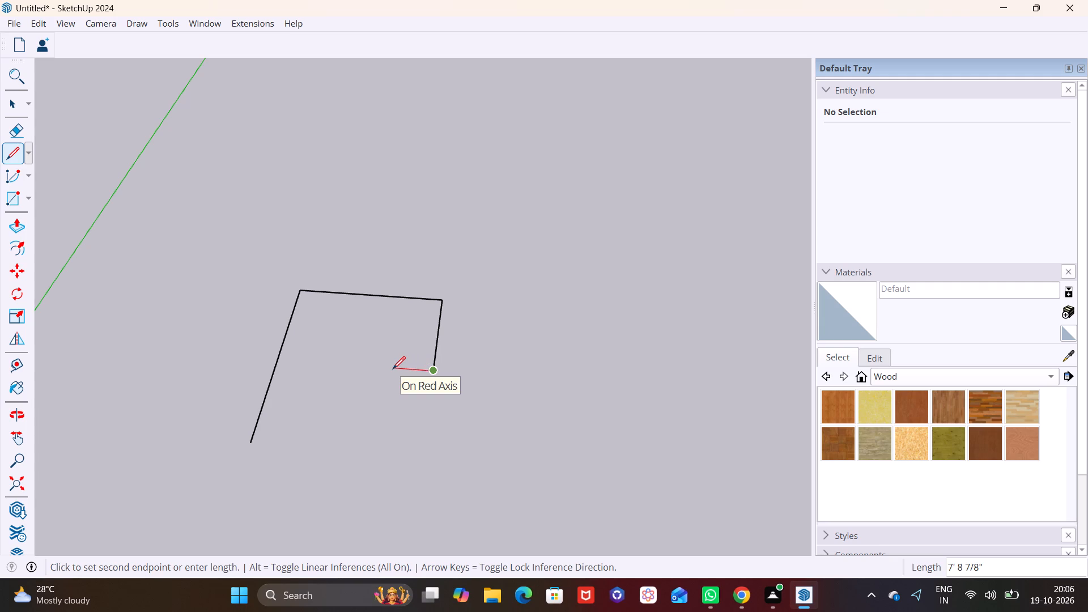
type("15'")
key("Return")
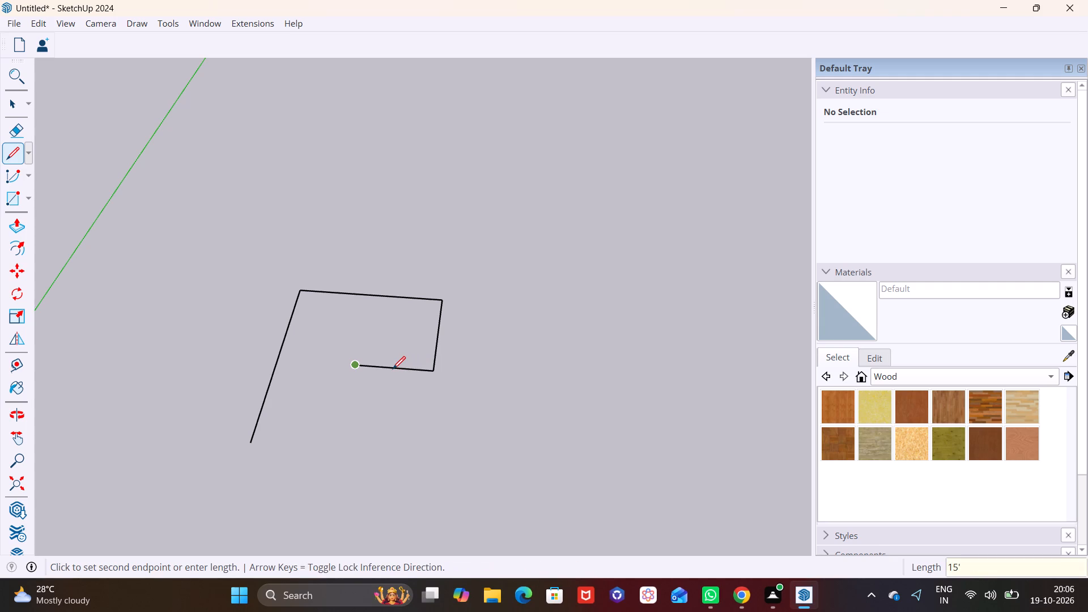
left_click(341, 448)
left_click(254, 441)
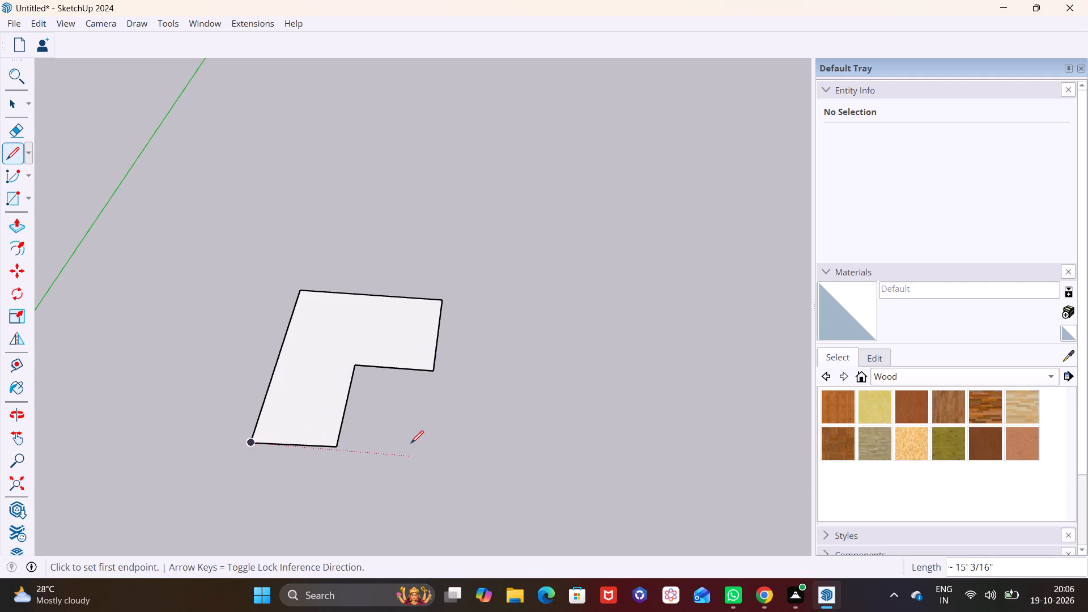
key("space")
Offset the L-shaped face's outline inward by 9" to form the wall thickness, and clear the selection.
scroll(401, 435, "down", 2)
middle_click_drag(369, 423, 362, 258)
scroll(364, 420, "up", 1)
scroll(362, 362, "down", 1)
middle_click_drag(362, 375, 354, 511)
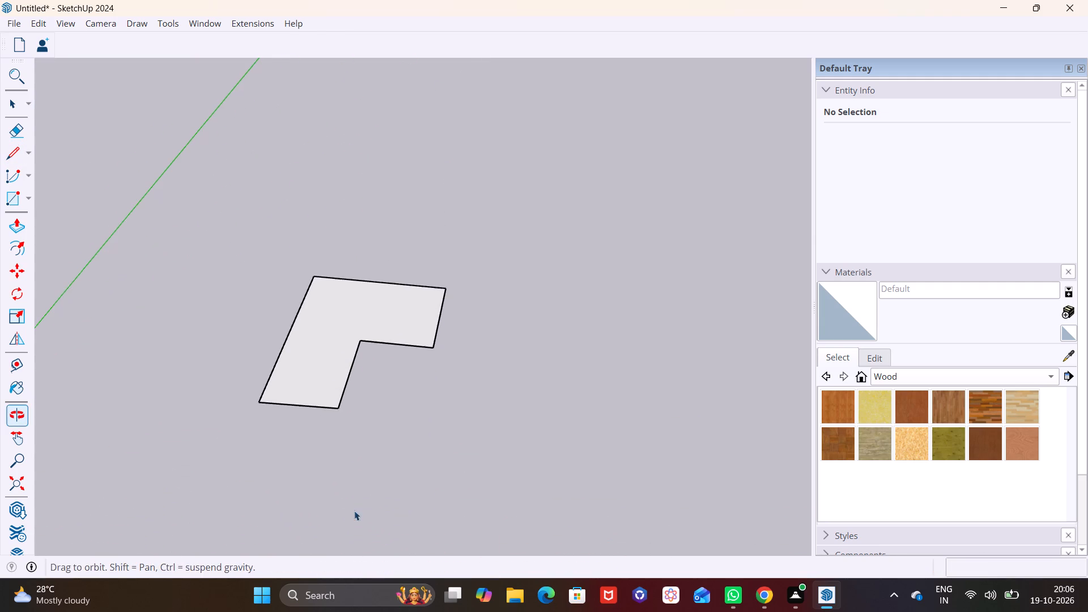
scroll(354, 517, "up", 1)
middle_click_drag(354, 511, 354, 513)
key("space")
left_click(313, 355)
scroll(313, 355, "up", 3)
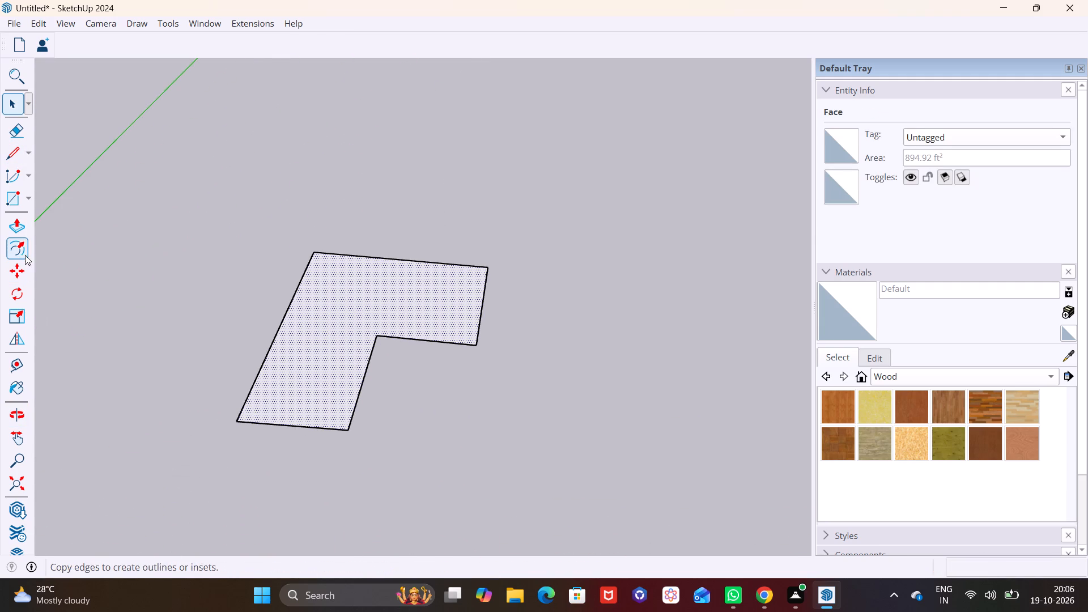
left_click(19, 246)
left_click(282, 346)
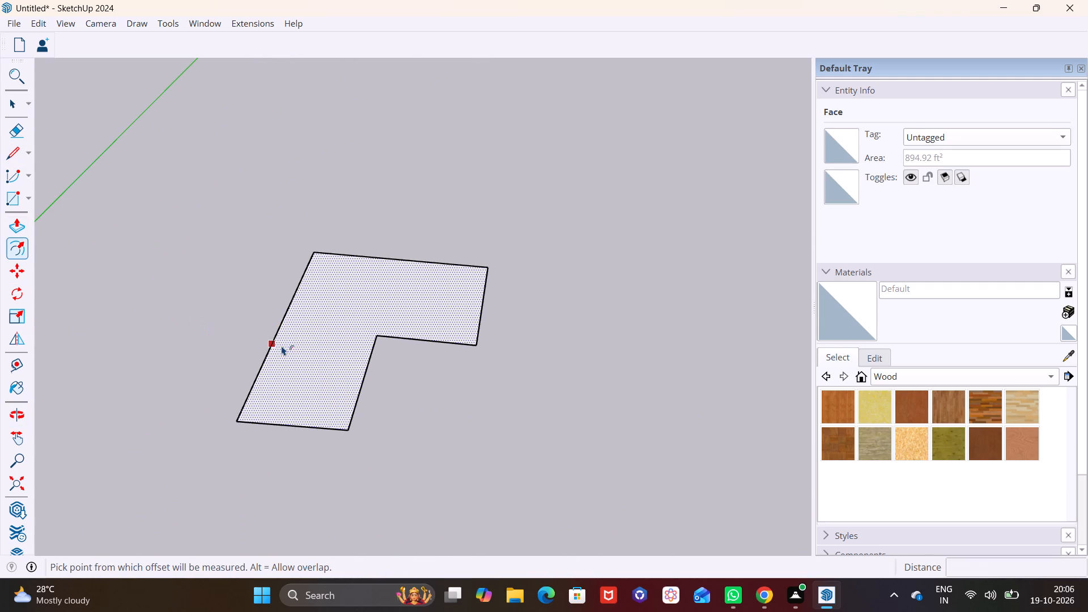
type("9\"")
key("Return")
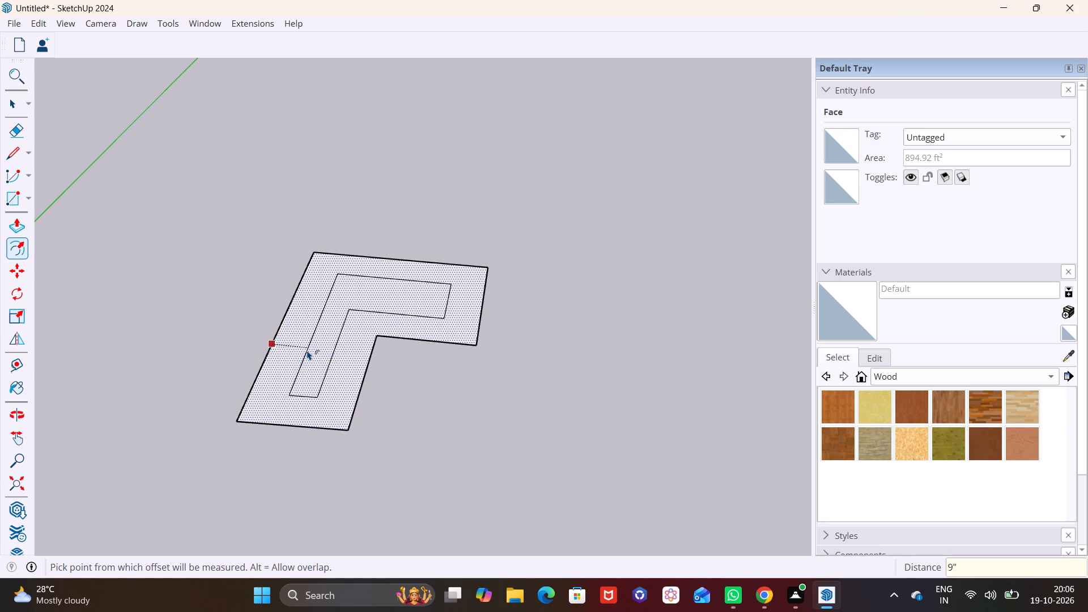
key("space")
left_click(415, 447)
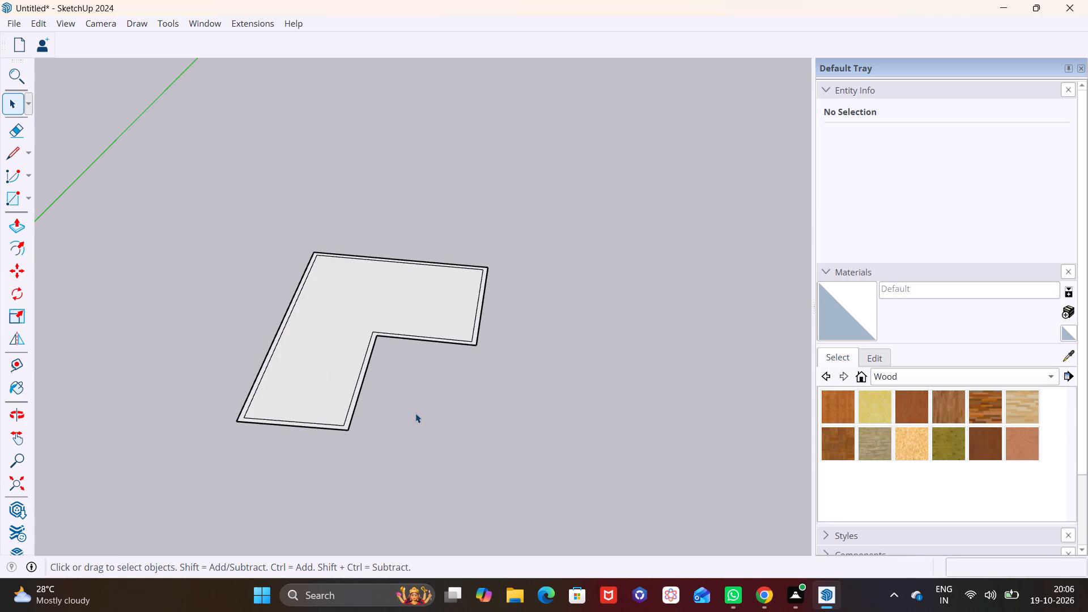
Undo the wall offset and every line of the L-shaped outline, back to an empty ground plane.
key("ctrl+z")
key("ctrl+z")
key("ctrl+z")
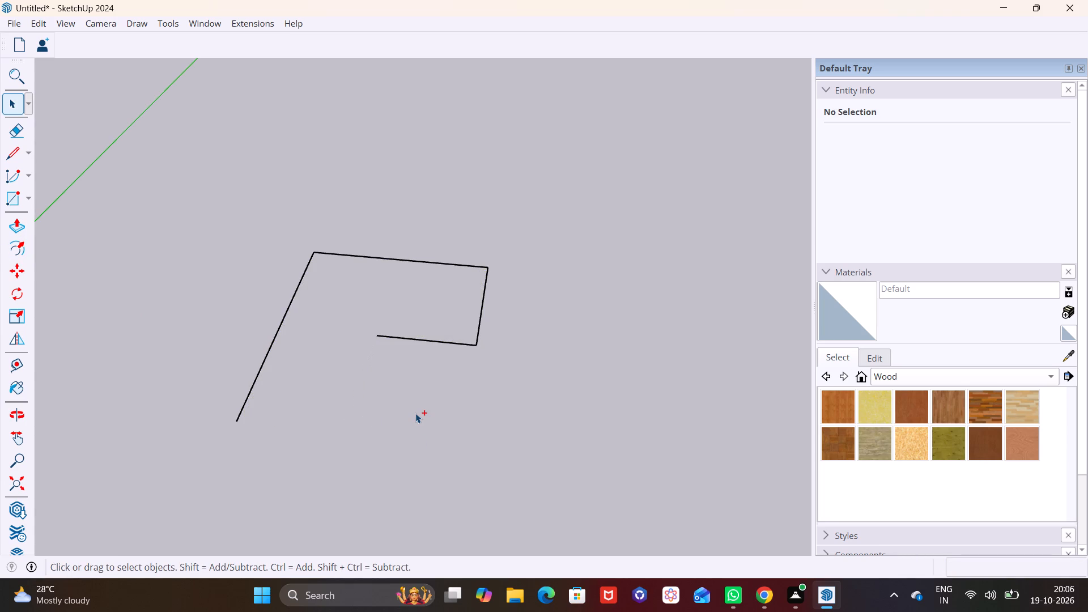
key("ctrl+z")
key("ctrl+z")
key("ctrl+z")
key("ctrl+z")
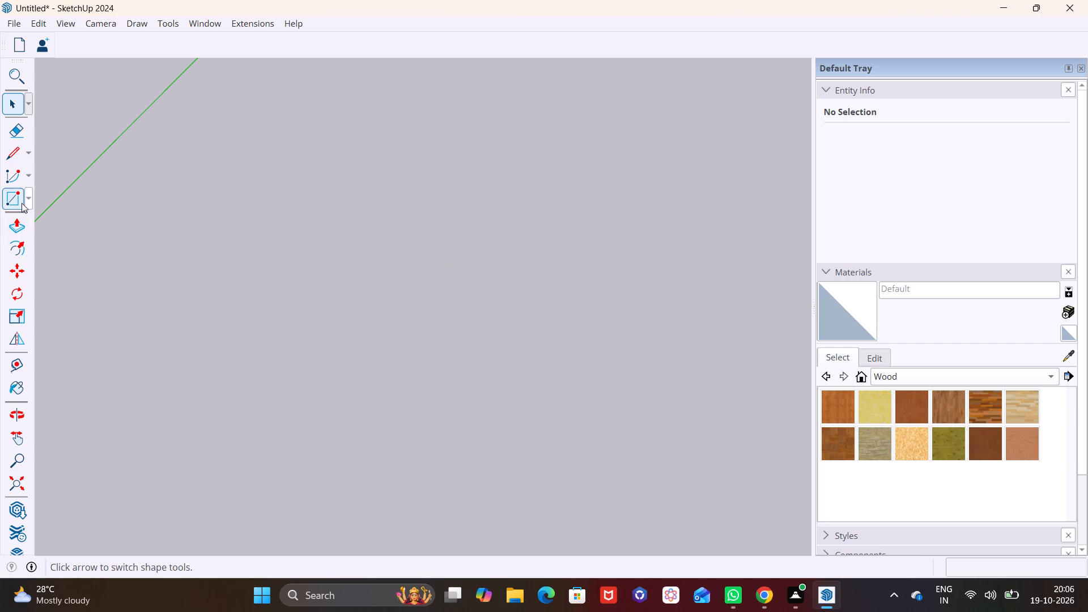
Draw three connected lines on the ground: 40' along green, 30' along red, and 20' back along green.
left_click(22, 156)
left_click(432, 388)
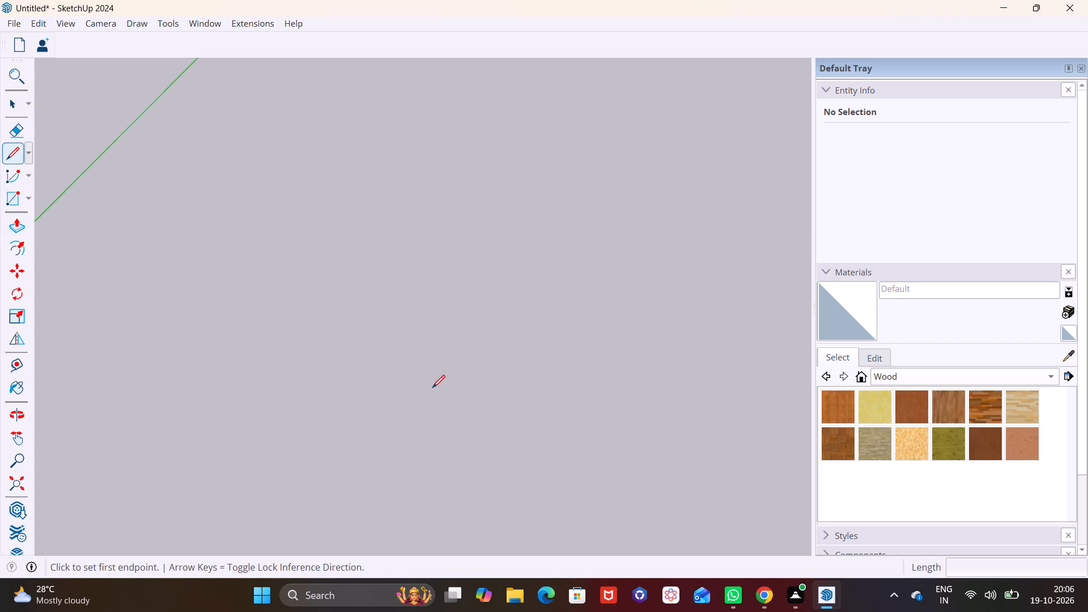
type("40'")
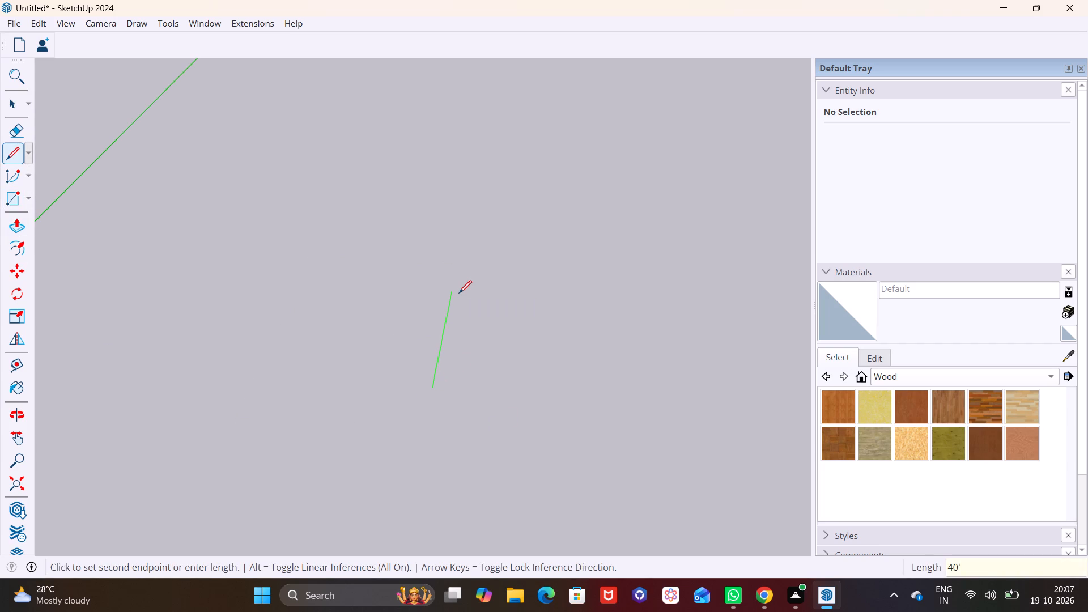
key("Return")
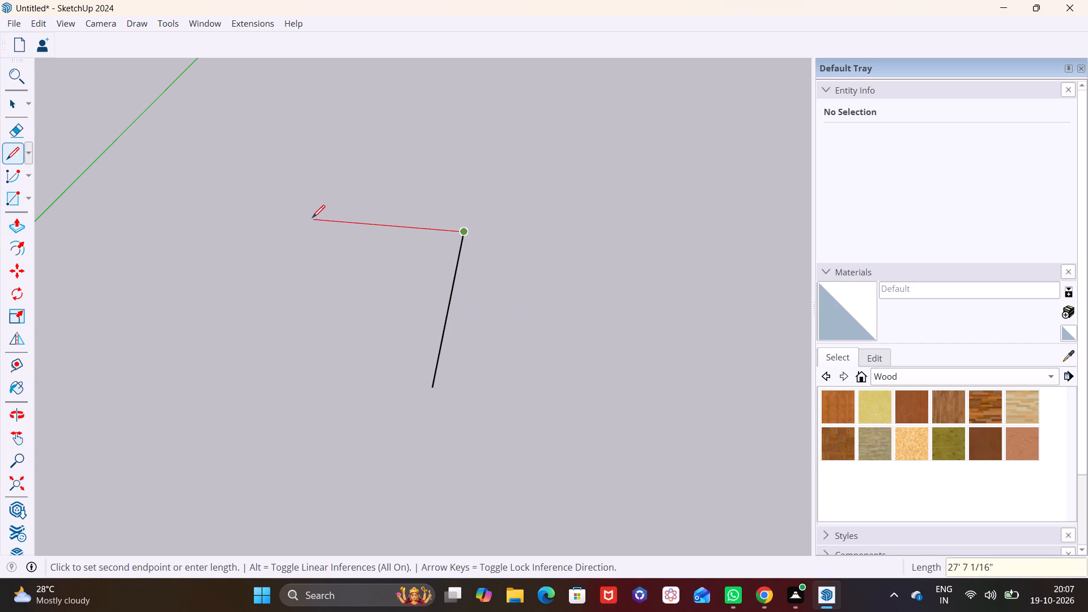
type("30'")
key("Return")
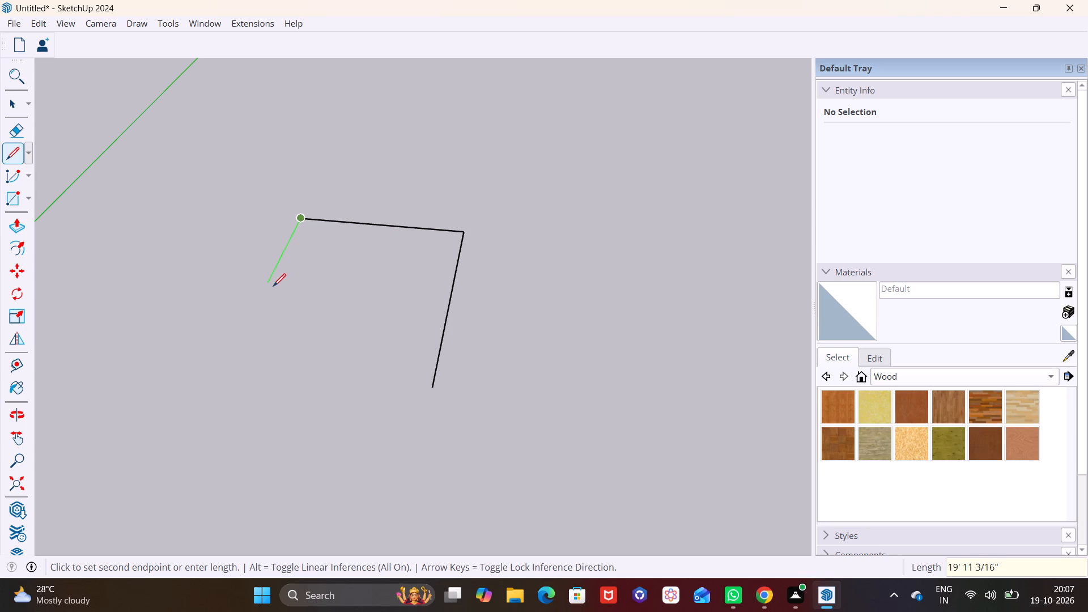
type("20'")
key("Return")
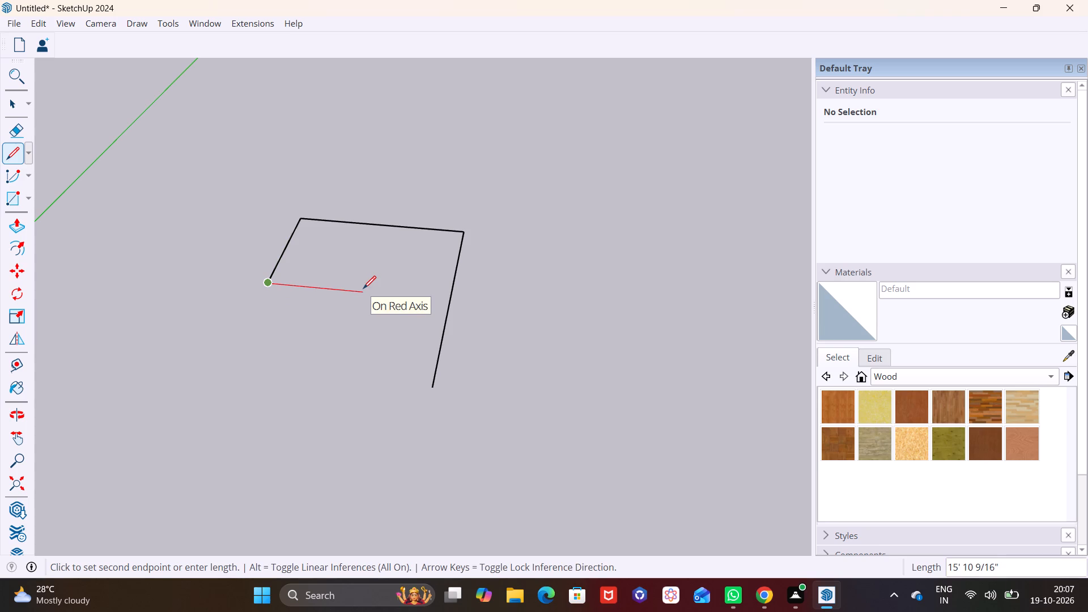
Continue the outline with a 15' line inward along red and a 20' line along green, and close the L shape at its starting point.
type("18")
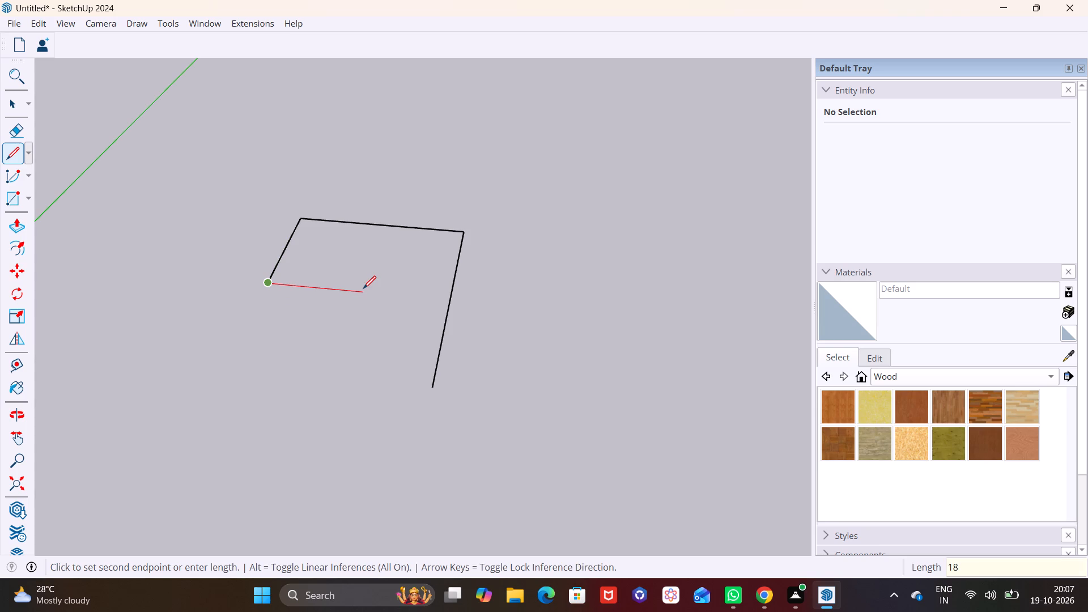
key("BackSpace")
type("5'")
key("Return")
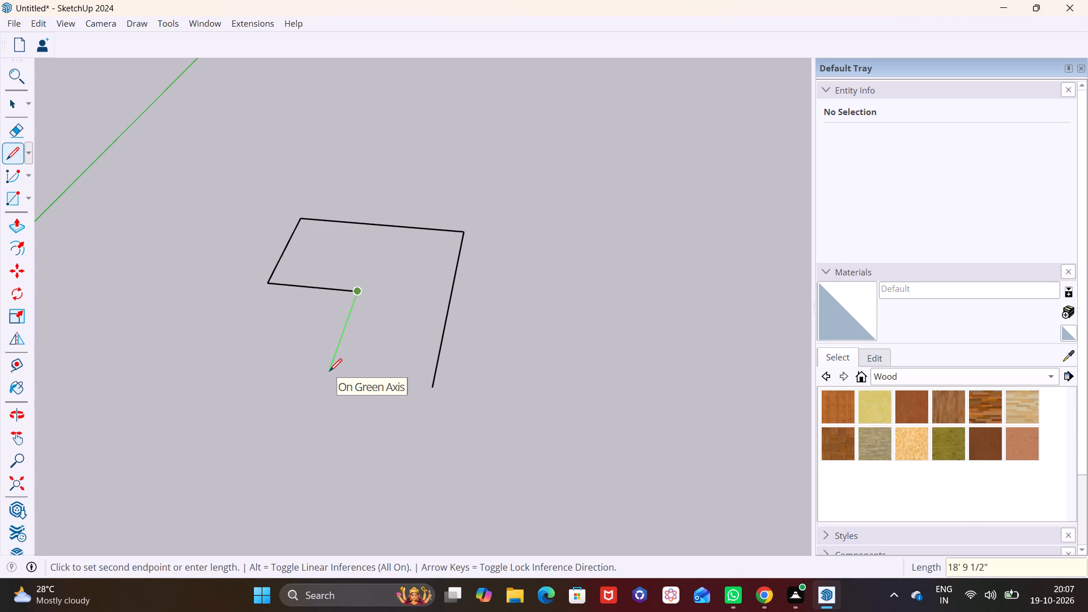
type("20'")
key("Return")
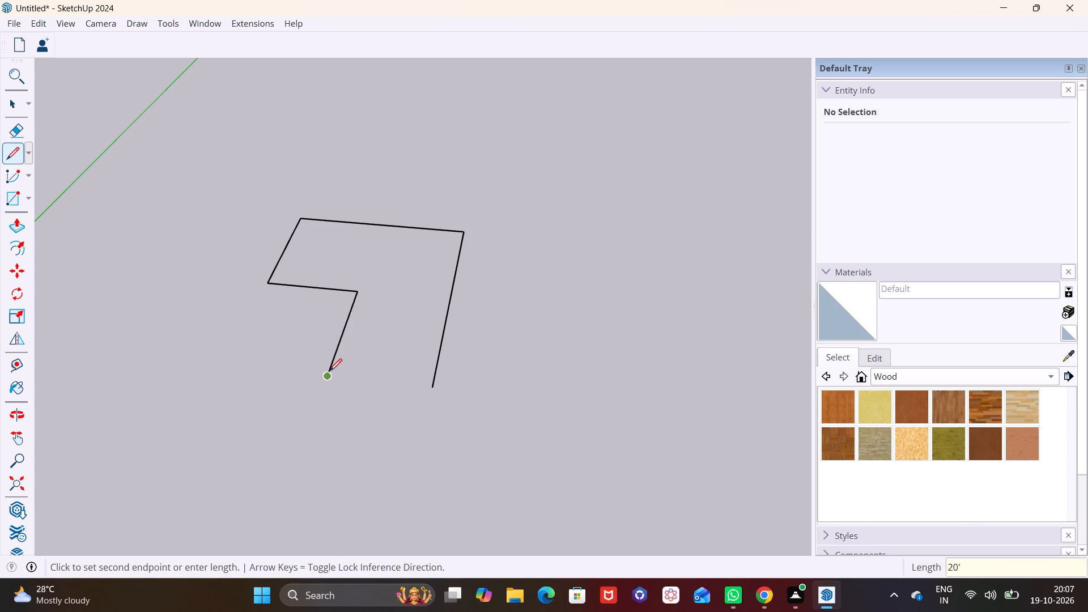
left_click(437, 388)
key("space")
scroll(496, 364, "down", 3)
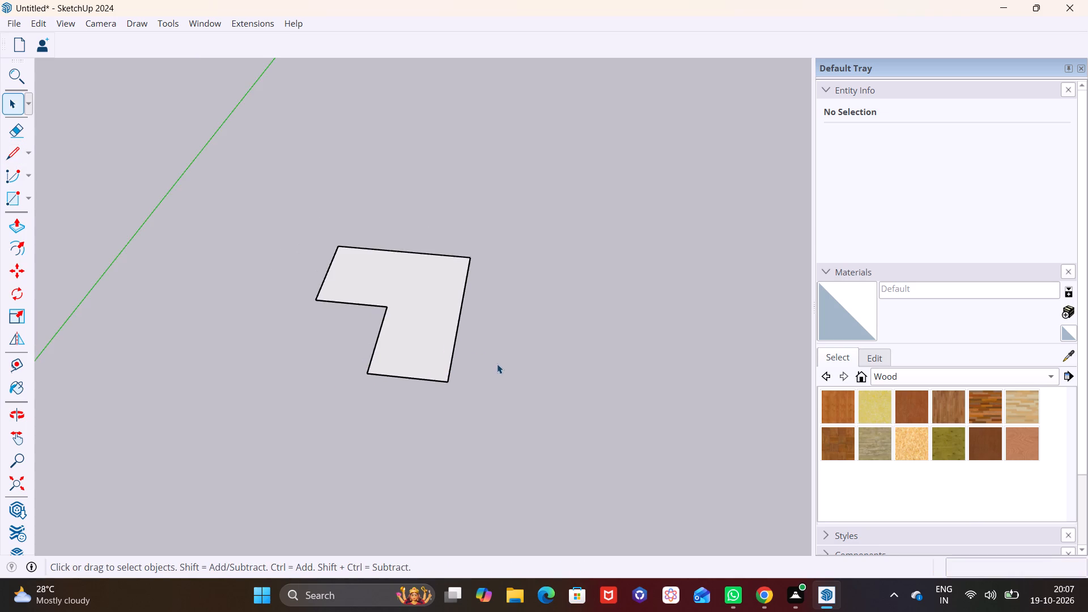
Examine the closed L-shaped face from low and high viewing angles.
scroll(415, 325, "up", 6)
middle_click_drag(411, 331, 445, 388, "shift")
middle_click_drag(448, 408, 459, 392)
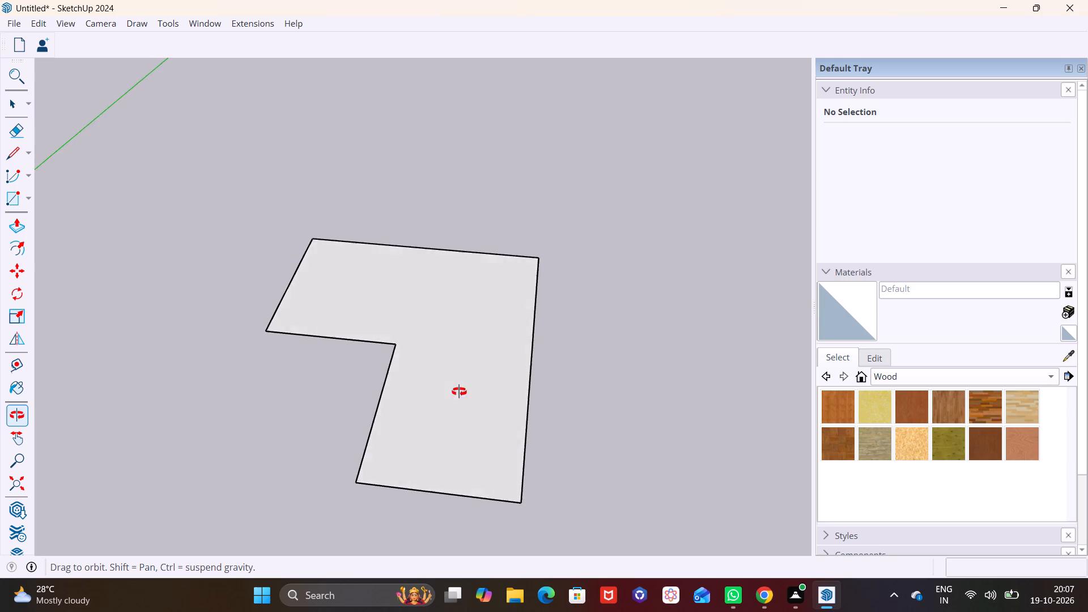
middle_click_drag(459, 392, 561, 297)
middle_click_drag(466, 392, 520, 376)
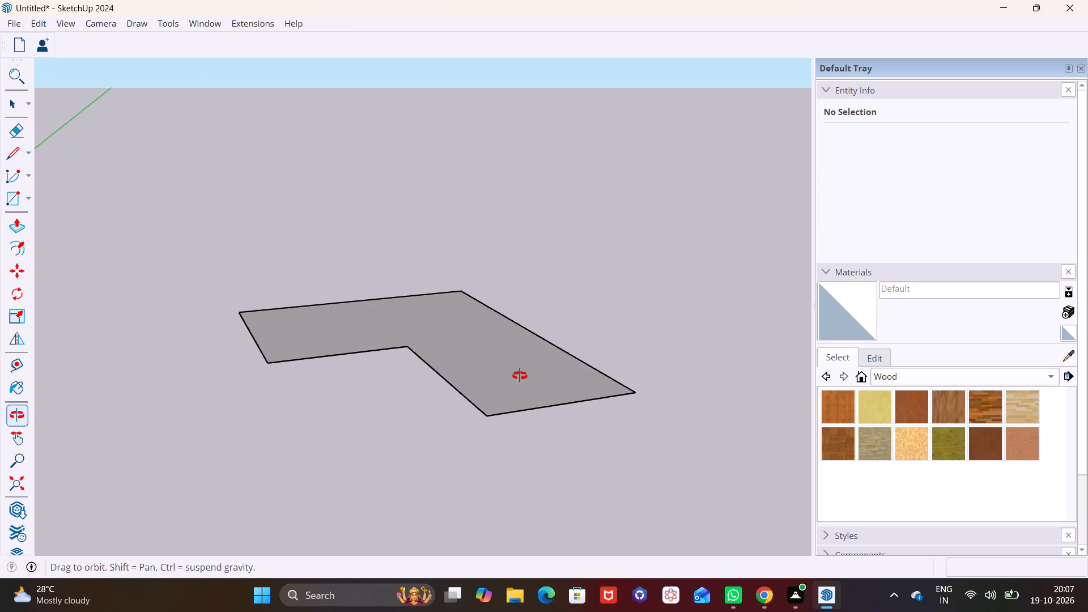
middle_click_drag(520, 376, 617, 376)
scroll(483, 360, "up", 5)
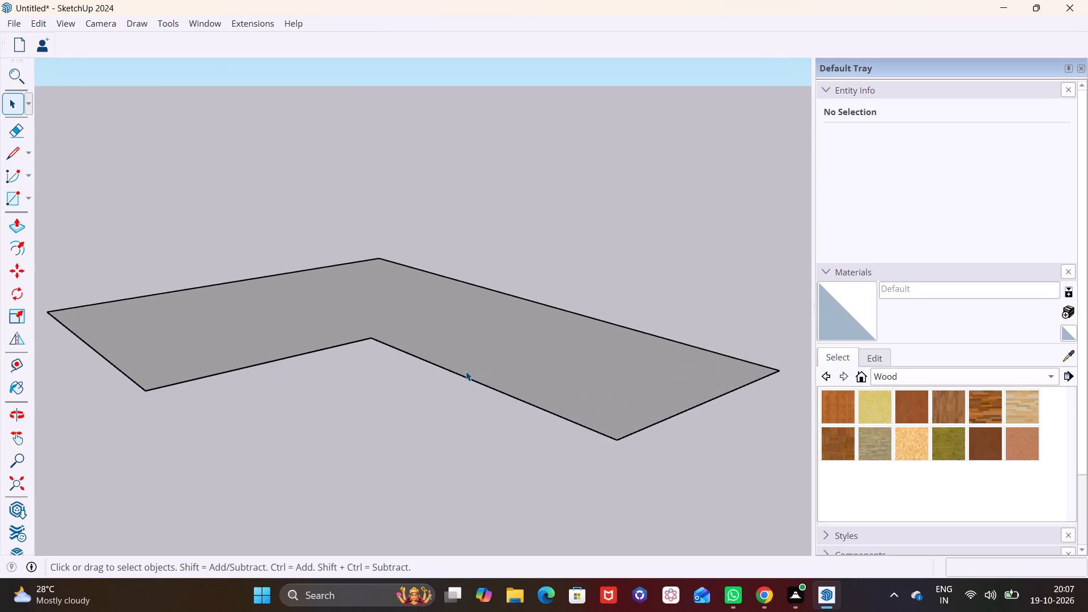
middle_click_drag(466, 371, 457, 490)
middle_click_drag(464, 444, 462, 369, "shift")
scroll(464, 381, "down", 6)
middle_click_drag(465, 393, 457, 407)
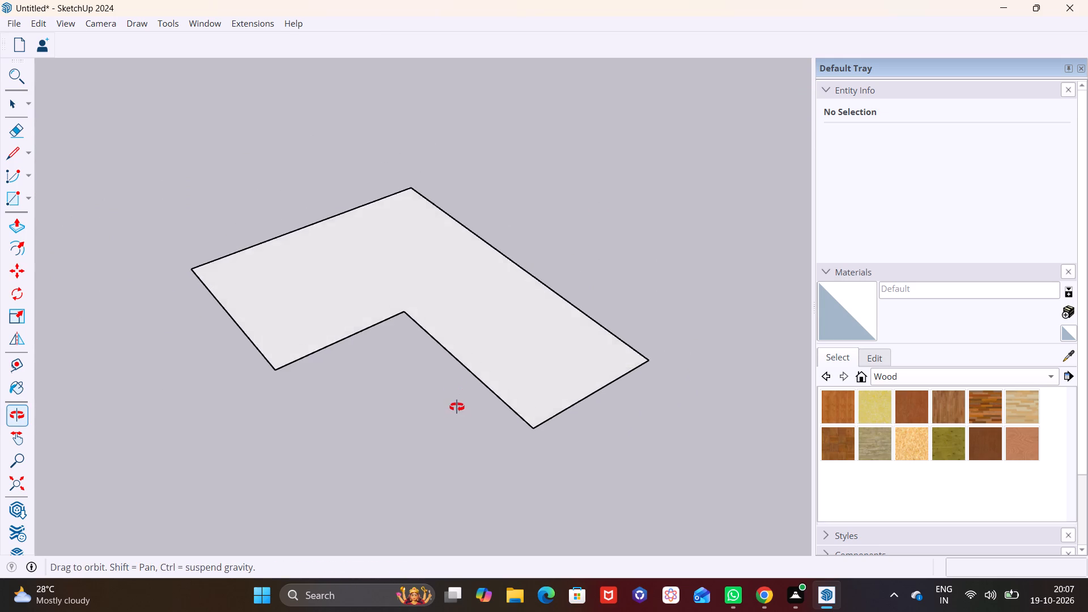
middle_click_drag(457, 407, 452, 457)
middle_click_drag(450, 440, 410, 439)
scroll(418, 418, "up", 2)
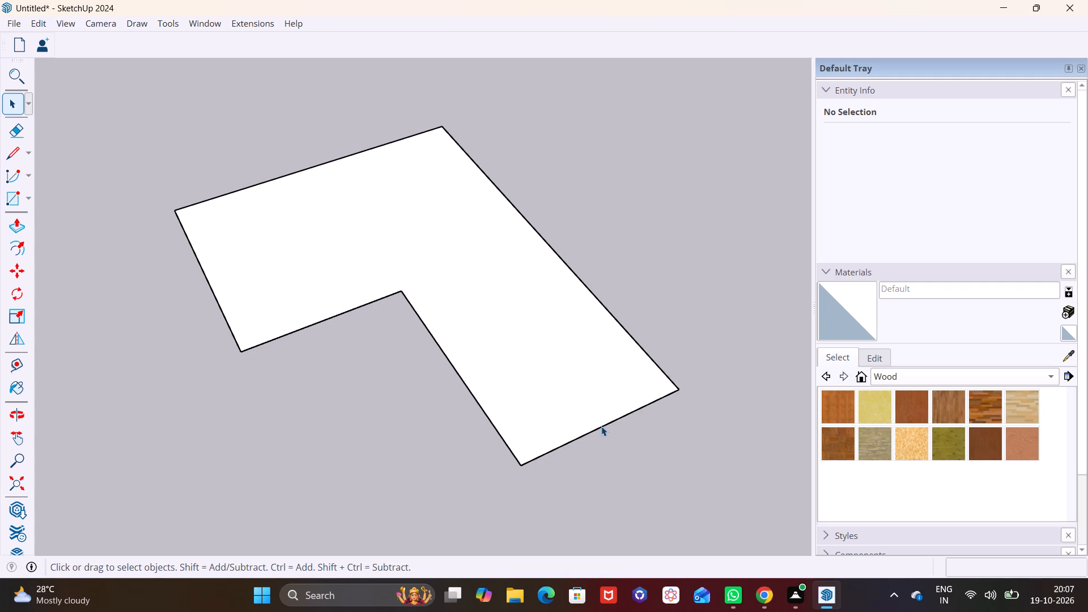
Move the 15' edge at the L's inner corner outward about 5' 3" along the green axis, widening that wing.
left_click(601, 426)
left_click(355, 306)
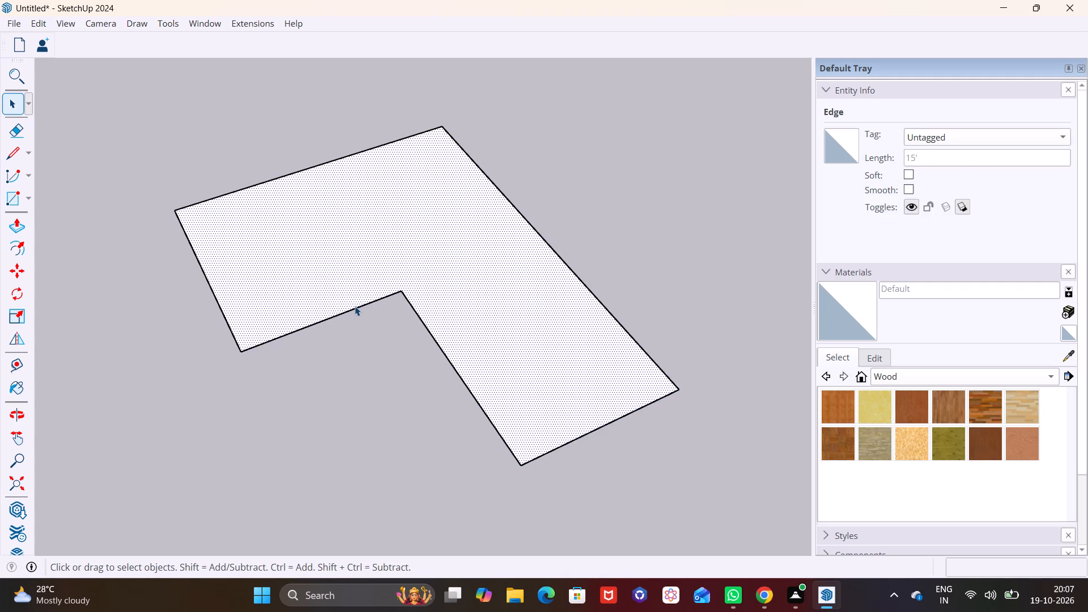
left_click(337, 310)
left_click(337, 314)
key("m")
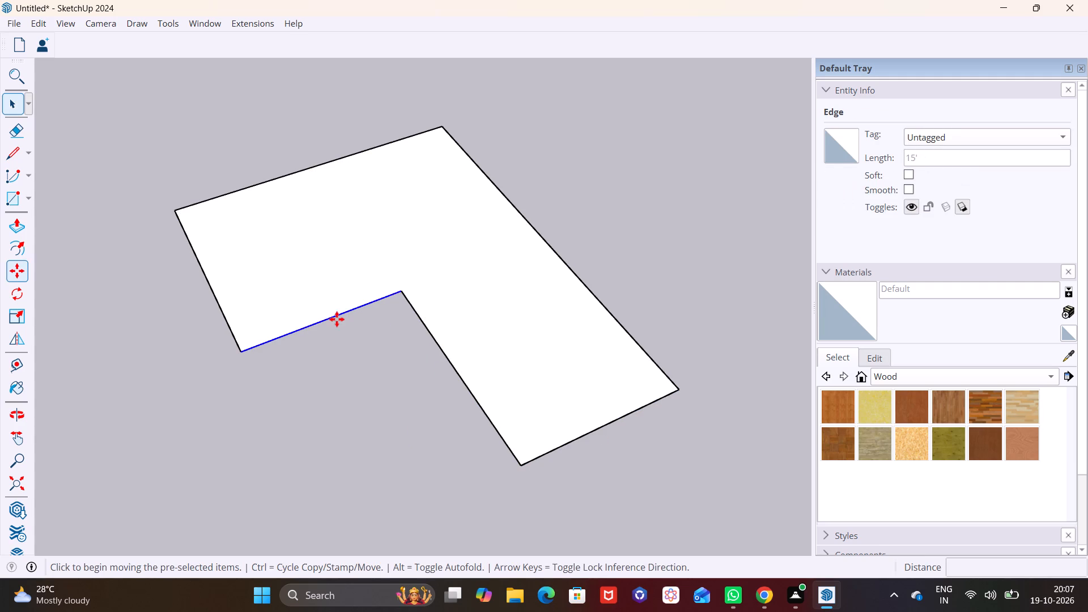
left_click(330, 320)
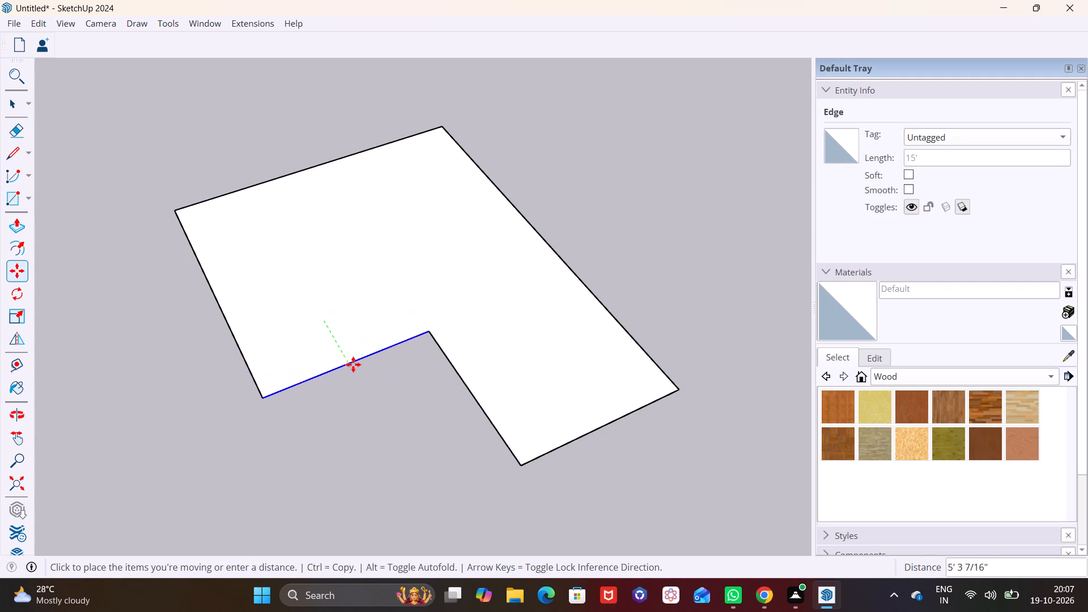
left_click(354, 365)
key("space")
Offset the L-shaped face's outline inward by 9" to form the wall thickness.
scroll(398, 429, "down", 2)
middle_click_drag(403, 433, 346, 265)
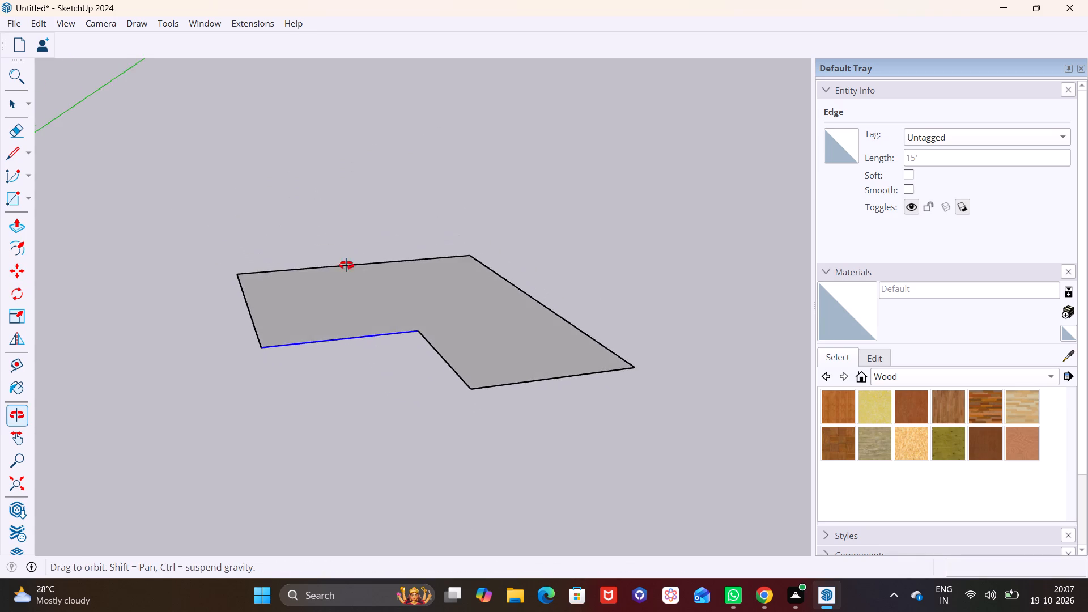
middle_click_drag(346, 265, 346, 265)
middle_click_drag(413, 349, 443, 379)
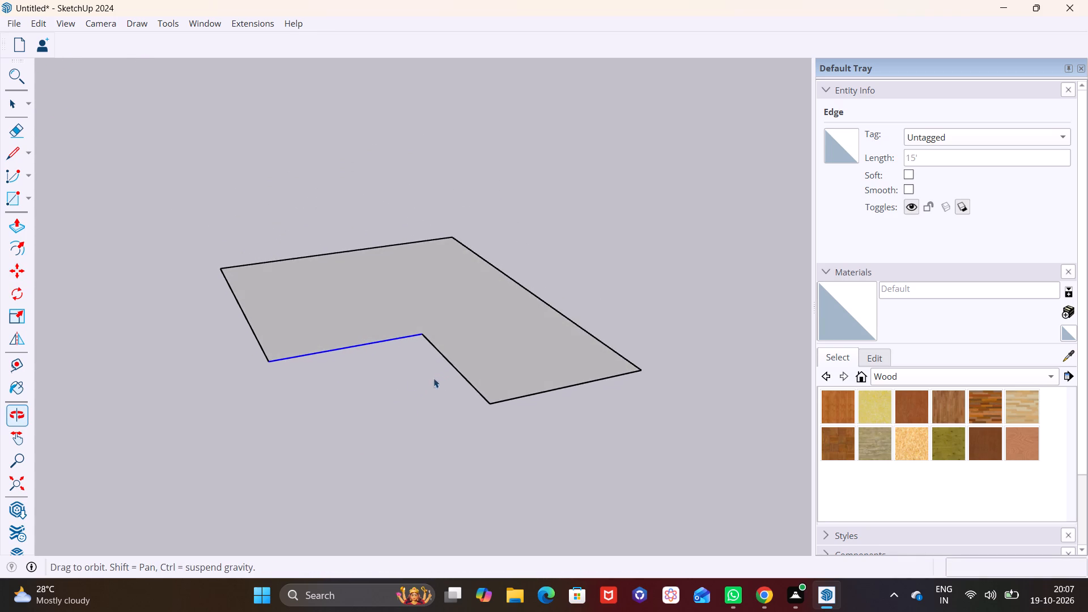
scroll(389, 379, "down", 5)
middle_click_drag(366, 389, 292, 454)
key("space")
left_click(347, 314)
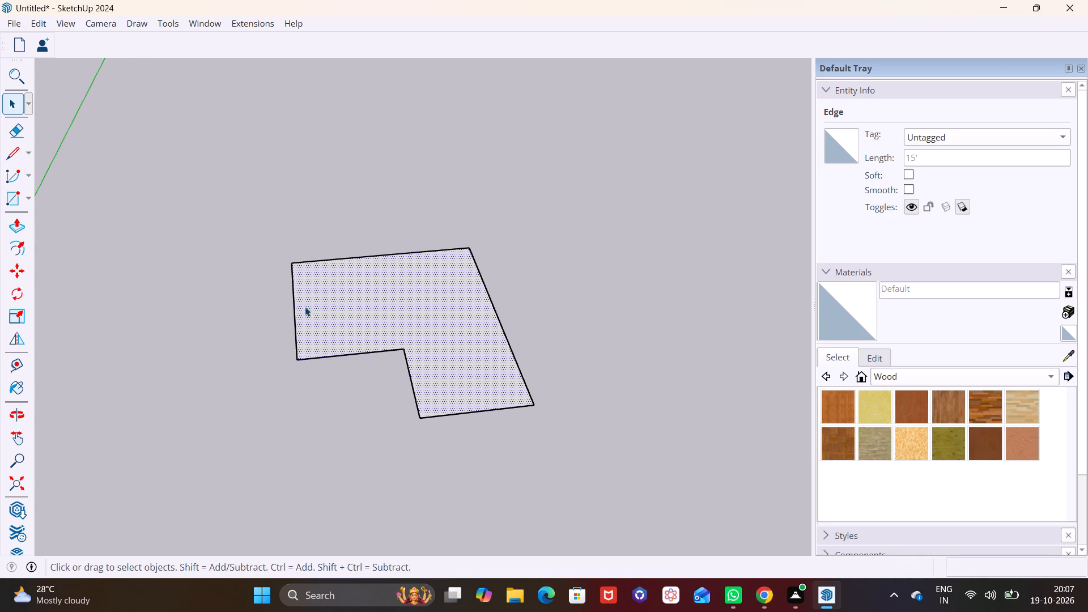
left_click(17, 244)
left_click(296, 301)
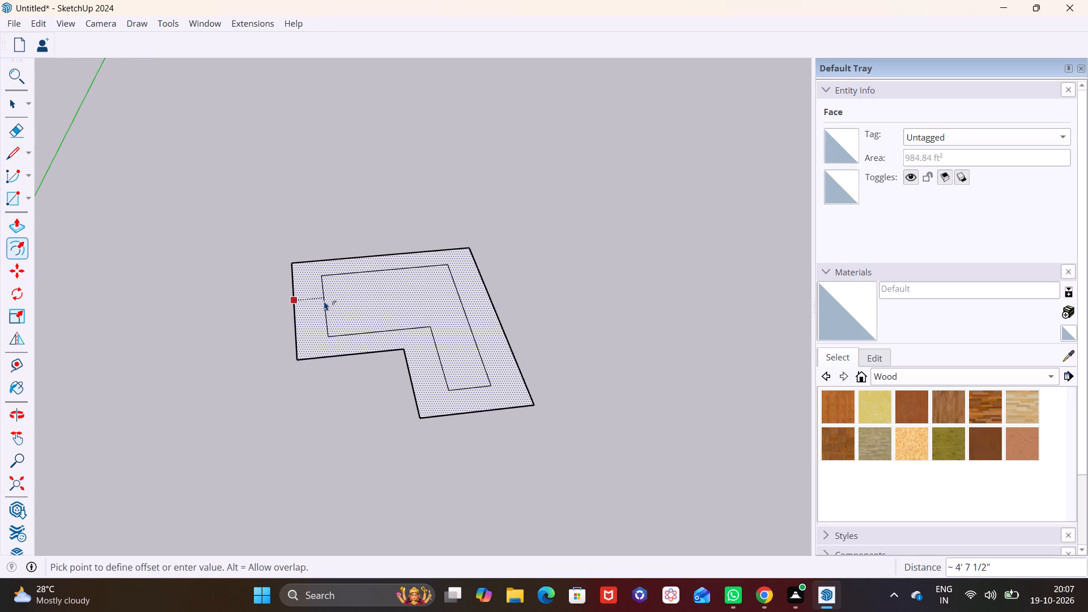
type("9\"")
key("Return")
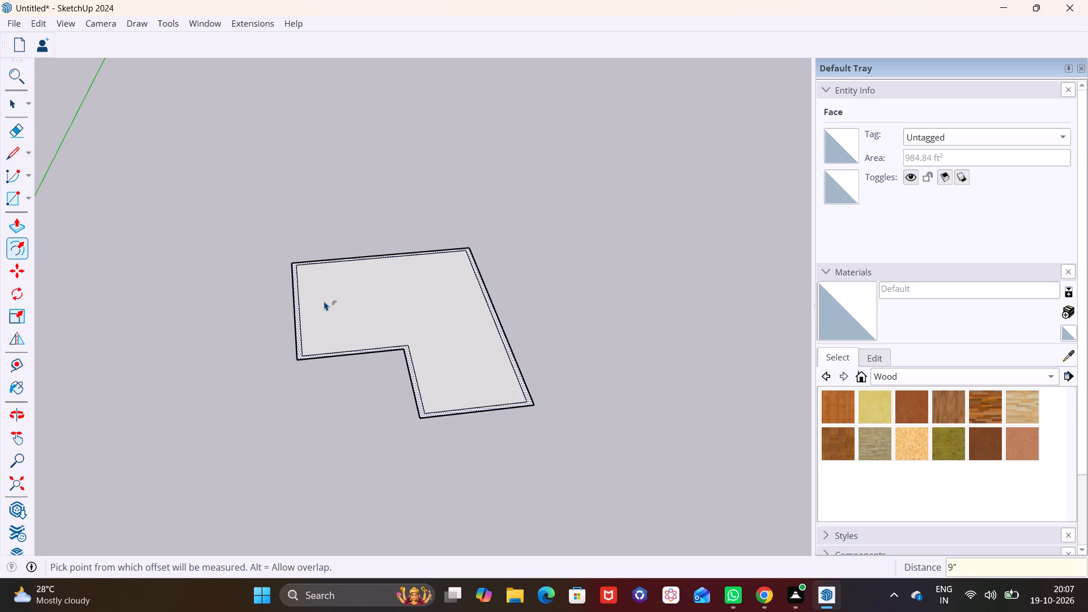
key("space")
Push/Pull the 9" wall strip up to a height of 10', undoing a slight accidental pull first, and clear the selection.
scroll(423, 344, "up", 6)
left_click(397, 364)
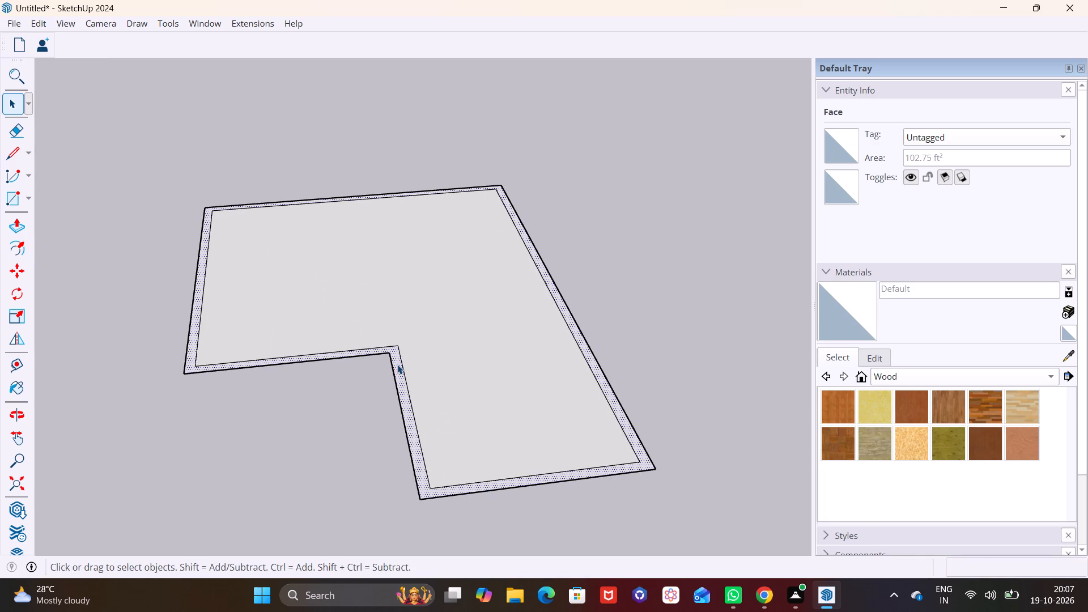
left_click(22, 226)
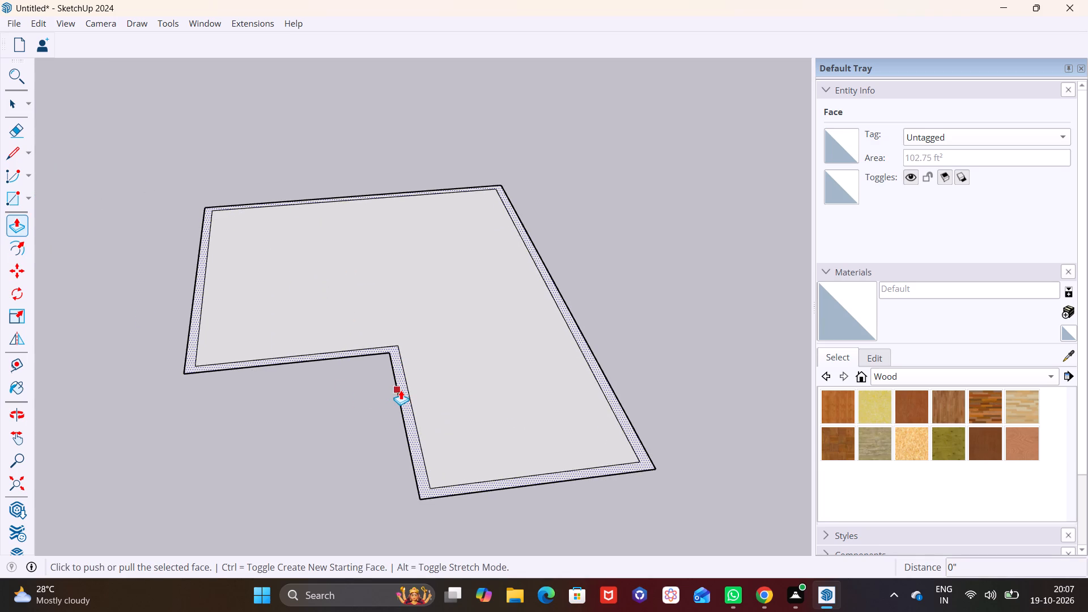
left_click(401, 390)
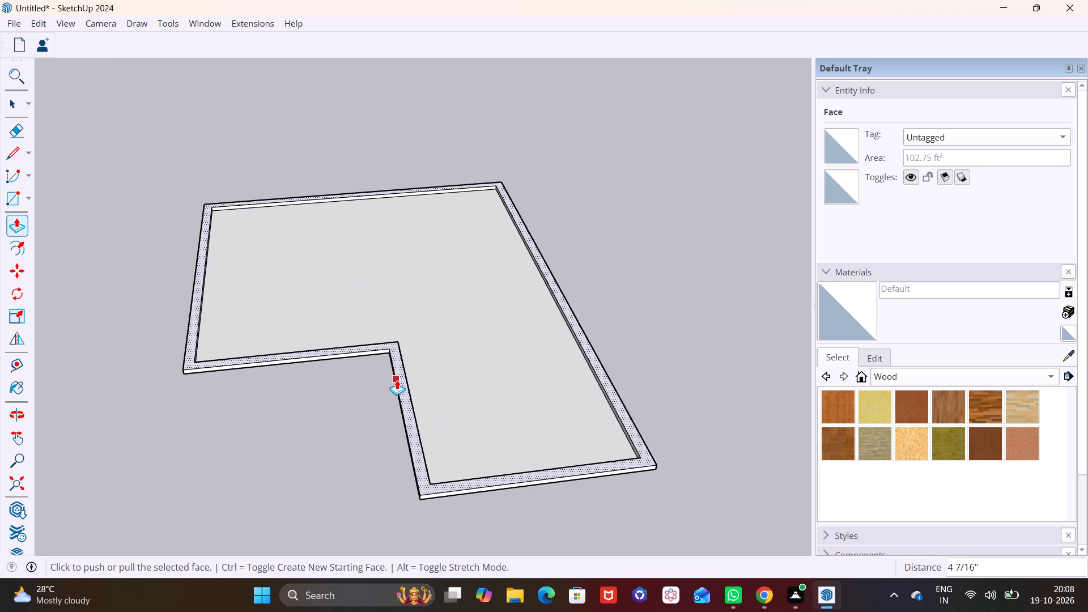
key("ctrl+z")
left_click(404, 390)
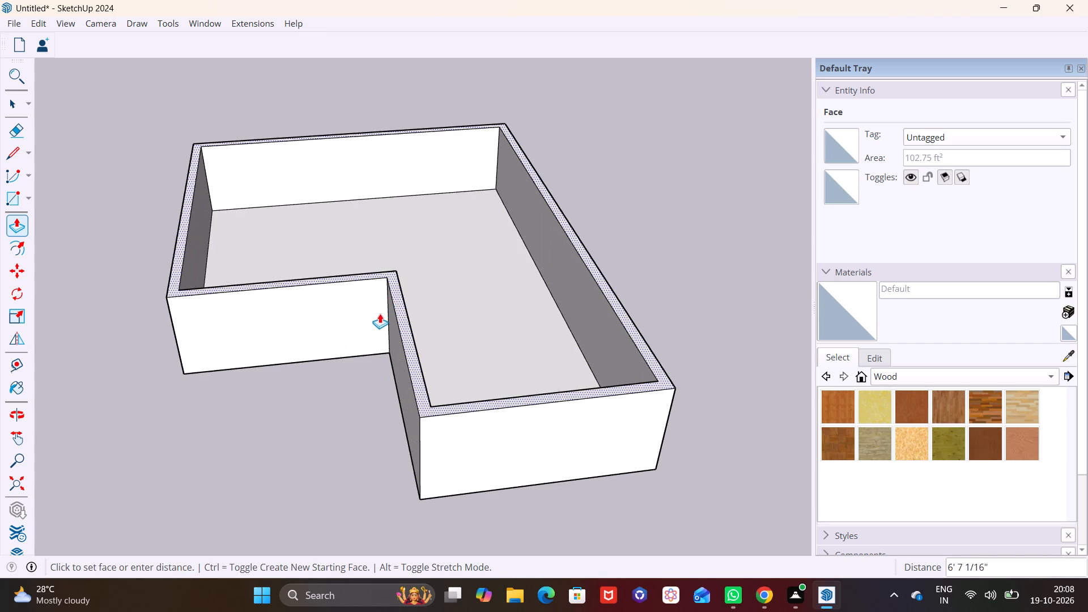
type("10'")
key("Return")
key("space")
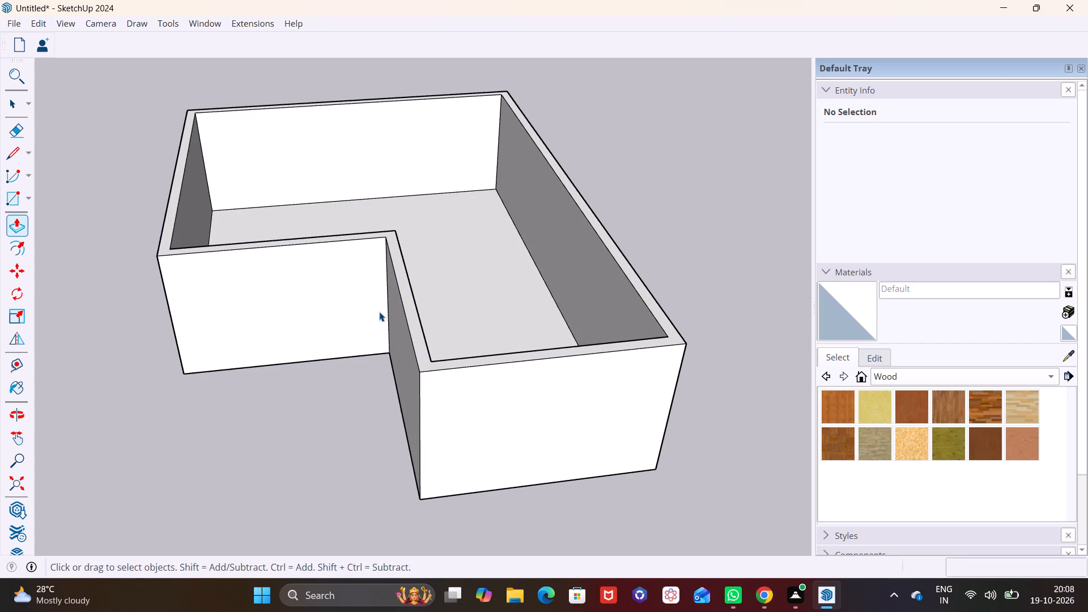
Inspect the L-shaped wall shell from below, from the side and from above.
middle_click_drag(330, 433, 292, 185)
scroll(308, 269, "down", 2)
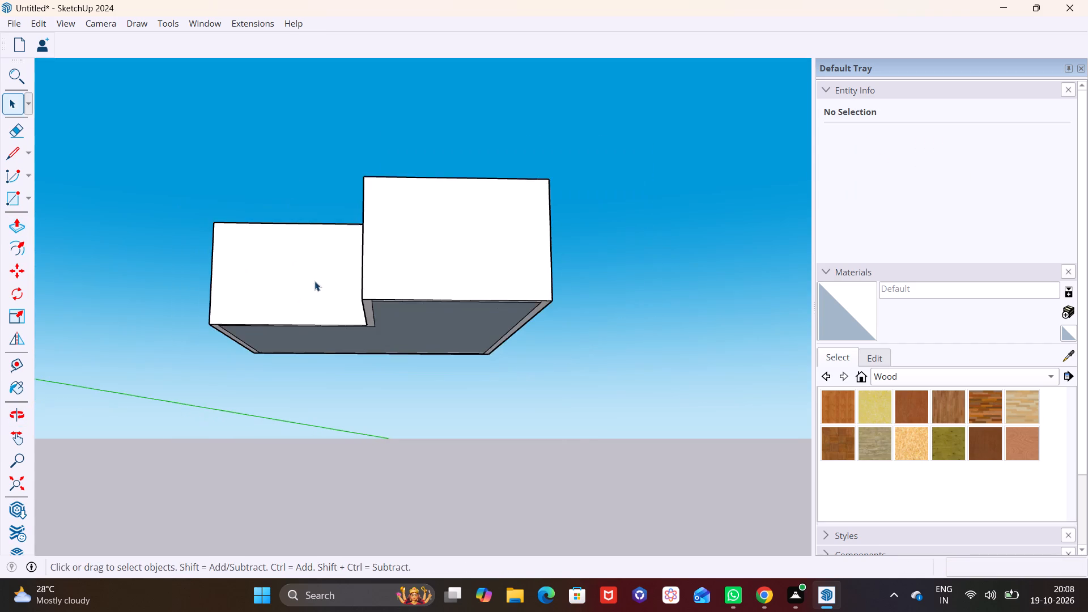
scroll(314, 281, "down", 3)
middle_click_drag(371, 285, 393, 367)
middle_click_drag(398, 350, 406, 405, "shift")
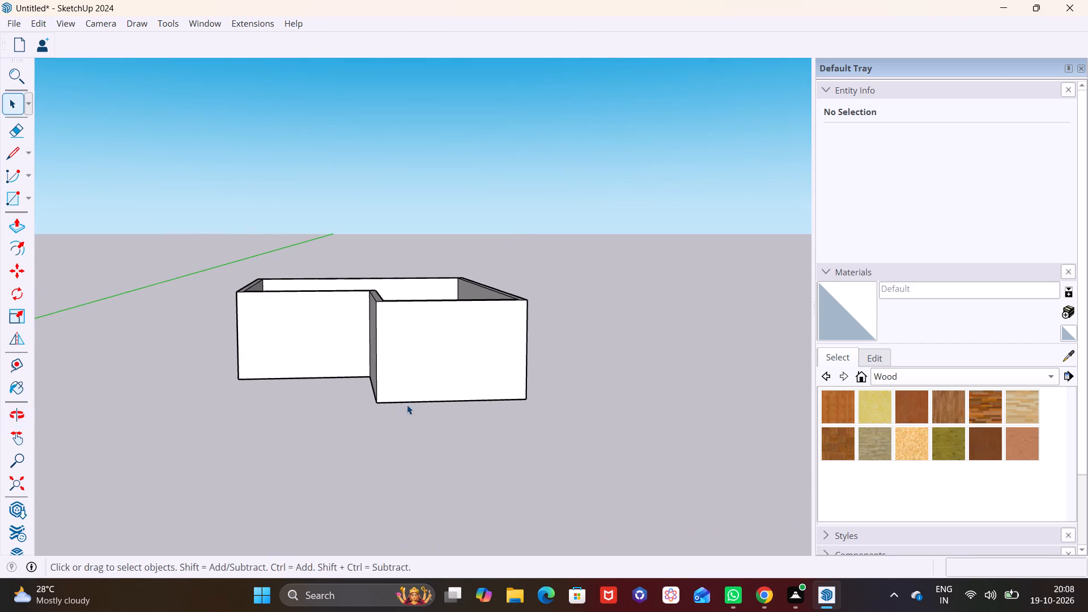
middle_click_drag(407, 405, 411, 440)
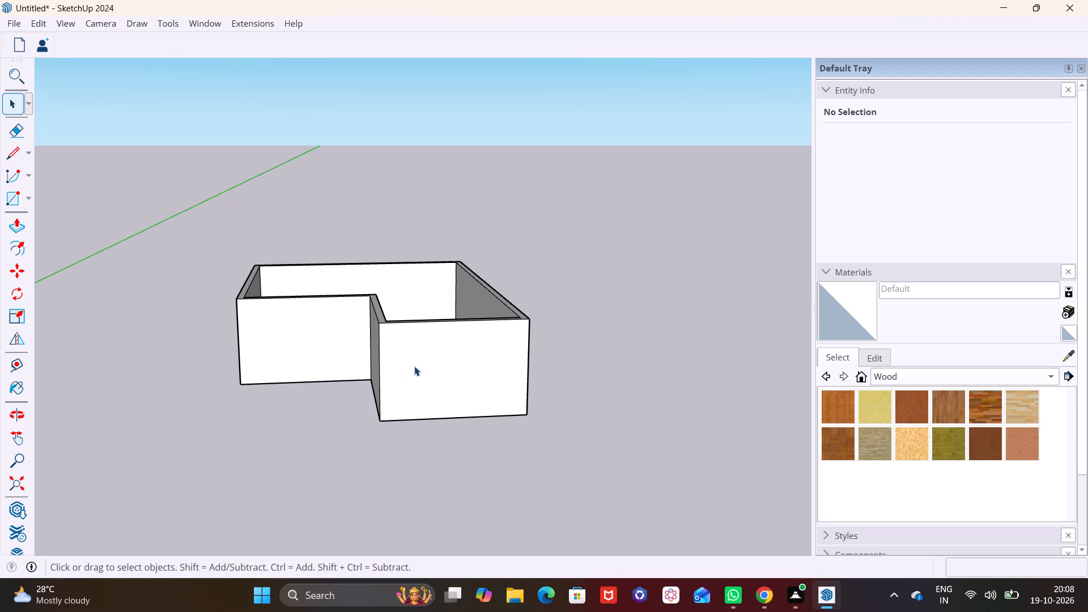
middle_click_drag(393, 371, 392, 444)
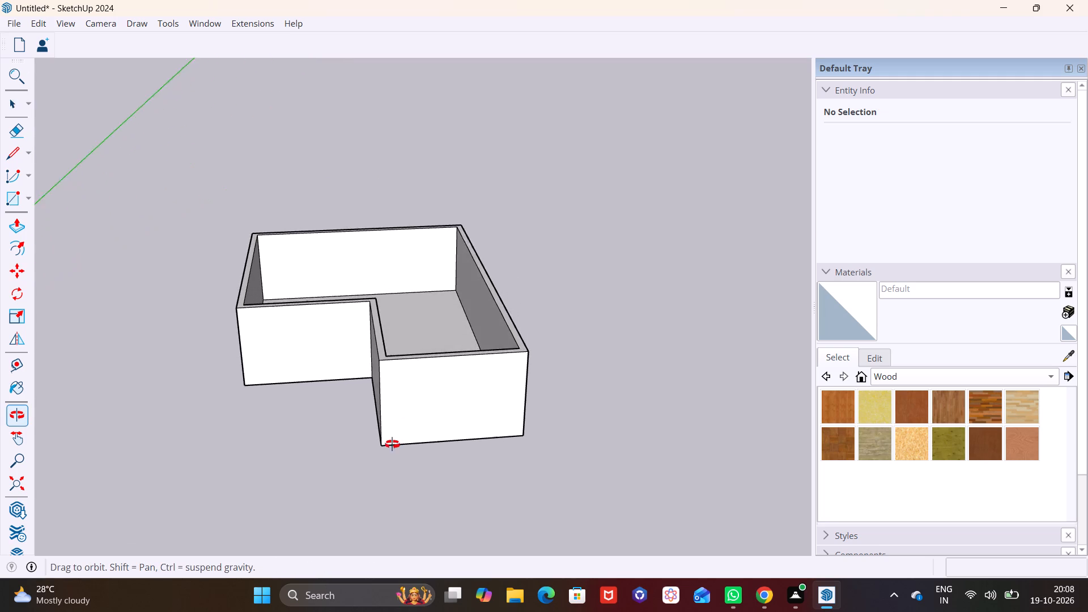
middle_click_drag(392, 444, 393, 457)
scroll(367, 381, "down", 2)
middle_click_drag(418, 373, 417, 449)
scroll(392, 354, "up", 4)
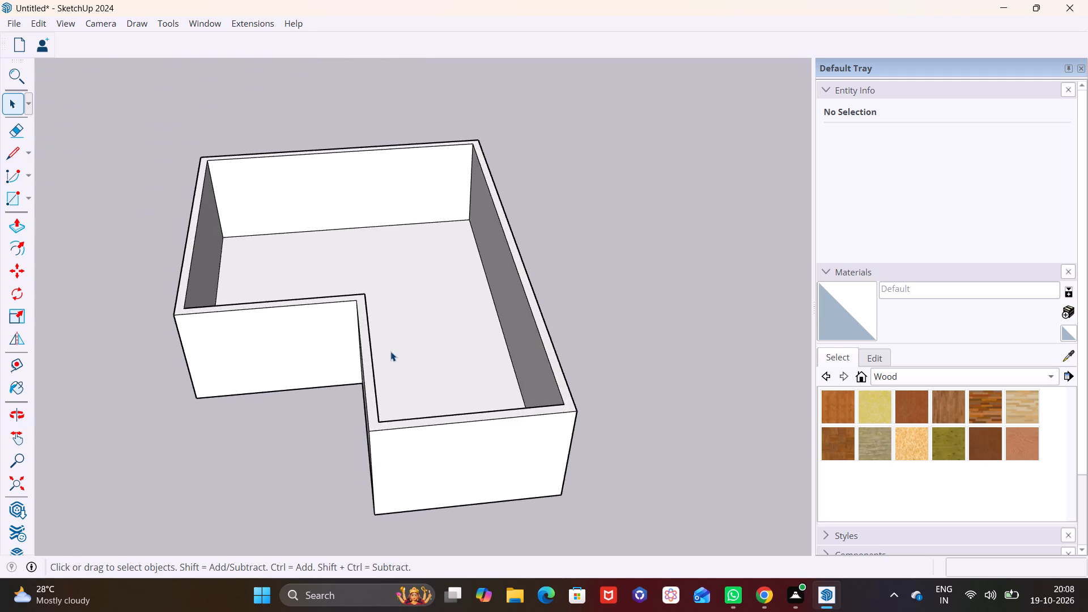
scroll(390, 351, "up", 2)
scroll(397, 358, "down", 5)
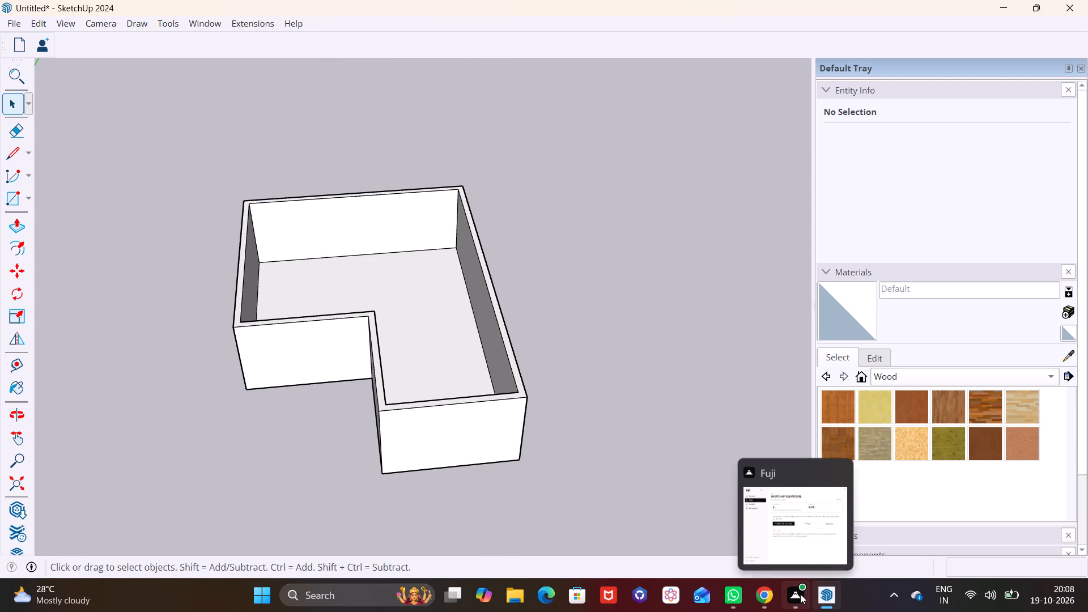
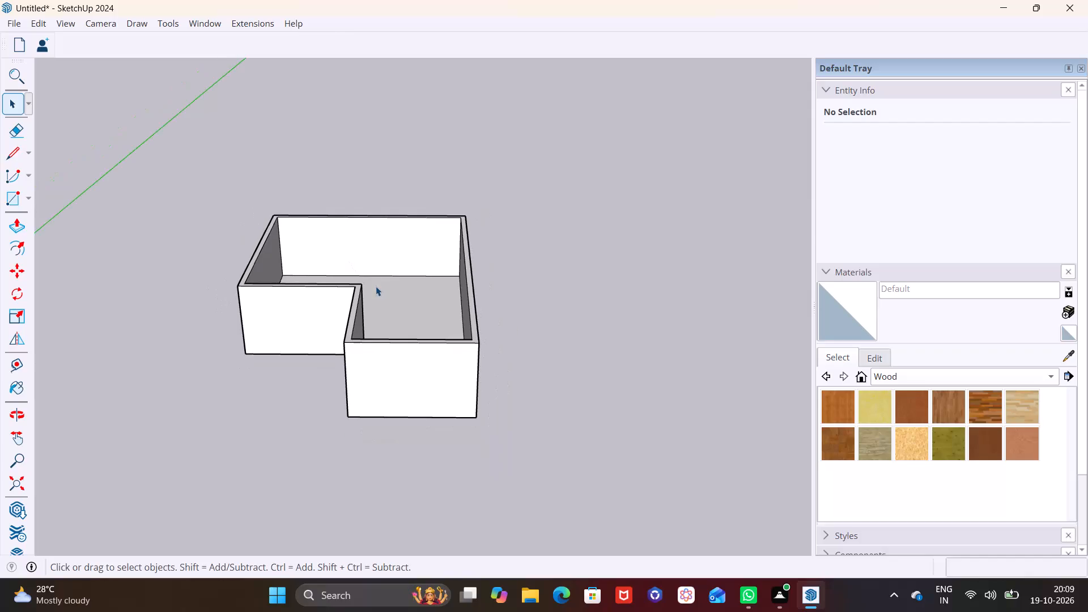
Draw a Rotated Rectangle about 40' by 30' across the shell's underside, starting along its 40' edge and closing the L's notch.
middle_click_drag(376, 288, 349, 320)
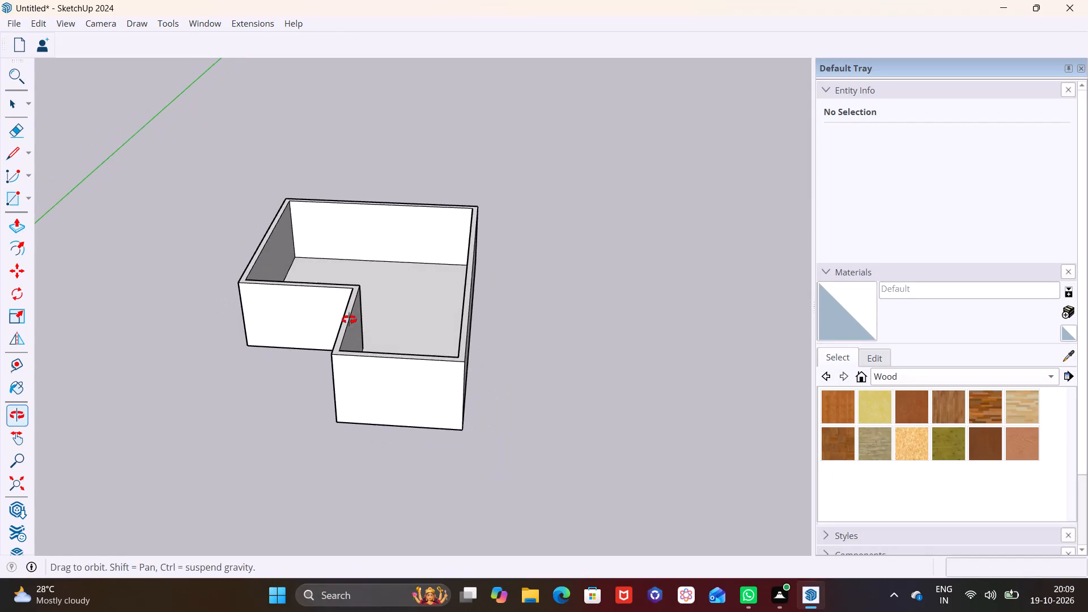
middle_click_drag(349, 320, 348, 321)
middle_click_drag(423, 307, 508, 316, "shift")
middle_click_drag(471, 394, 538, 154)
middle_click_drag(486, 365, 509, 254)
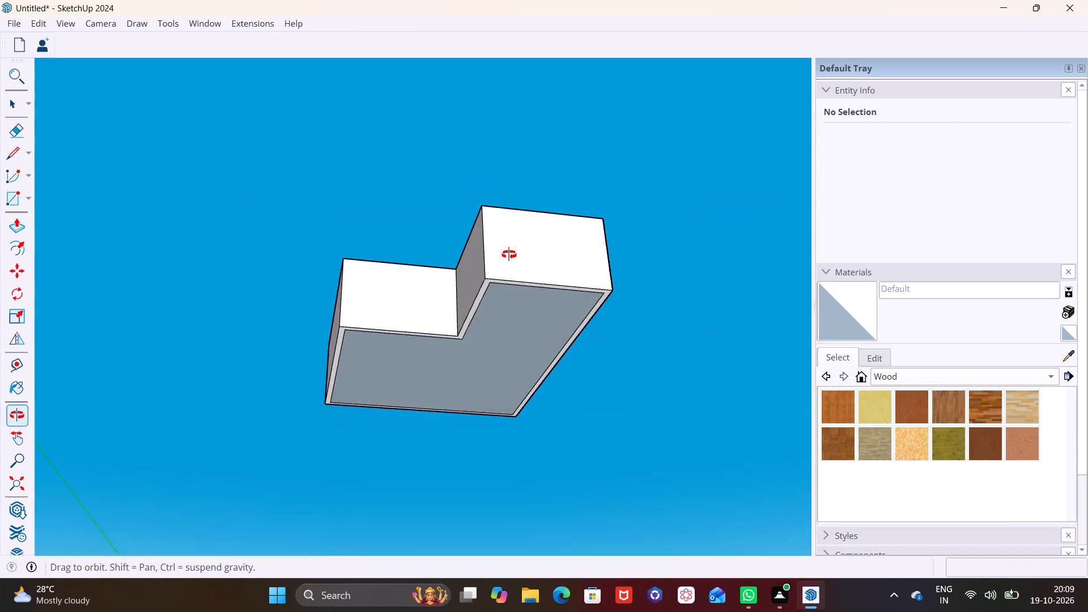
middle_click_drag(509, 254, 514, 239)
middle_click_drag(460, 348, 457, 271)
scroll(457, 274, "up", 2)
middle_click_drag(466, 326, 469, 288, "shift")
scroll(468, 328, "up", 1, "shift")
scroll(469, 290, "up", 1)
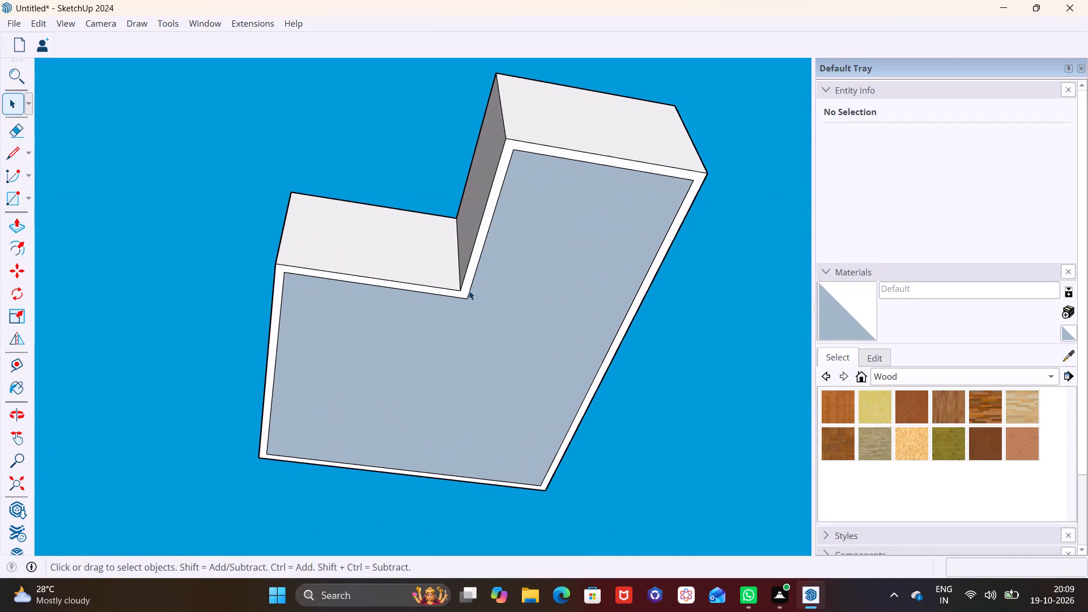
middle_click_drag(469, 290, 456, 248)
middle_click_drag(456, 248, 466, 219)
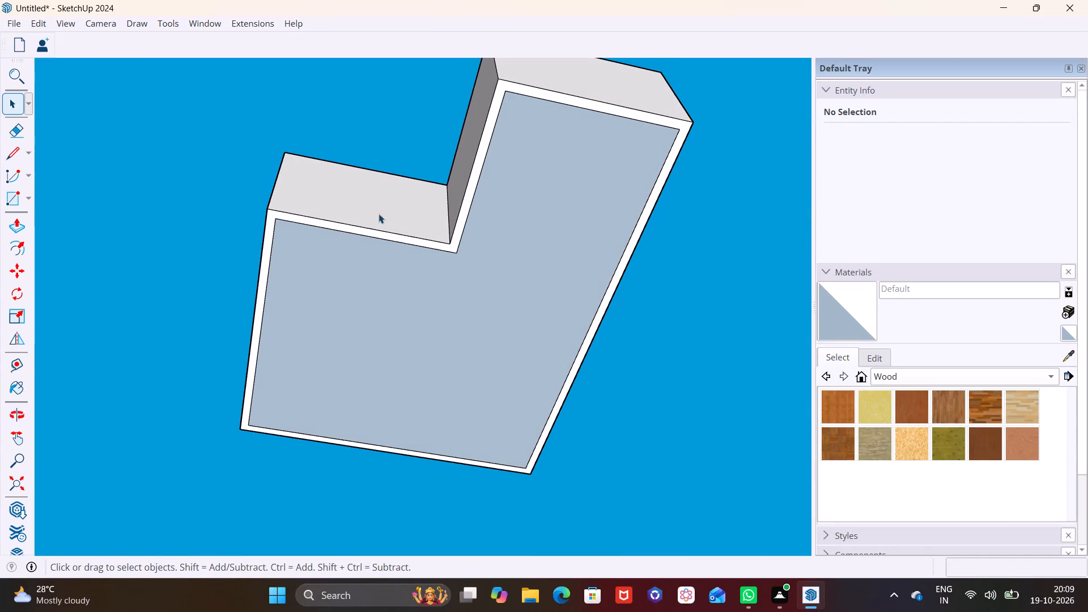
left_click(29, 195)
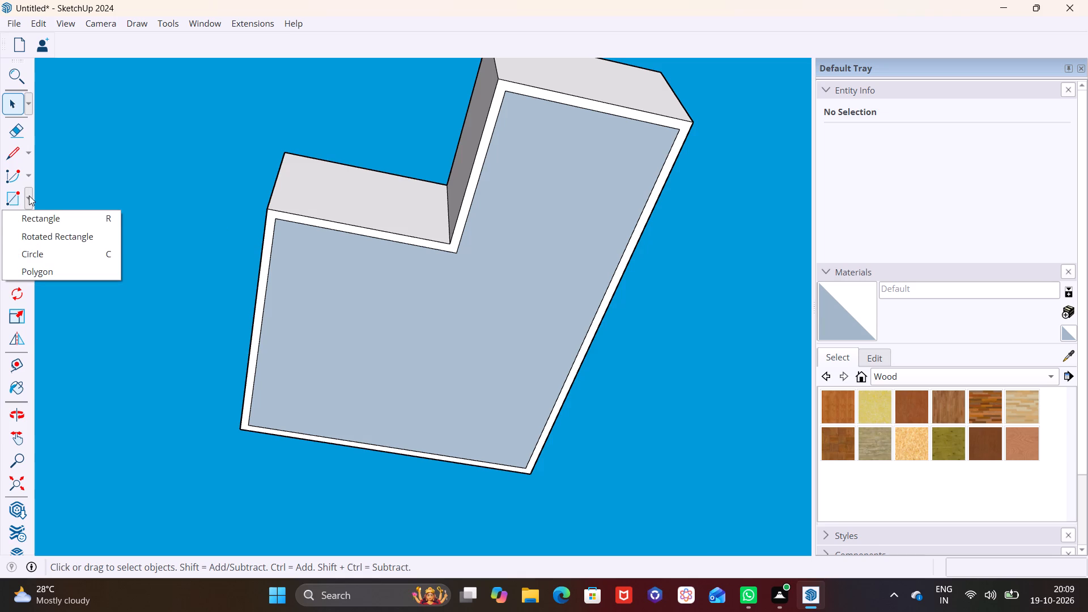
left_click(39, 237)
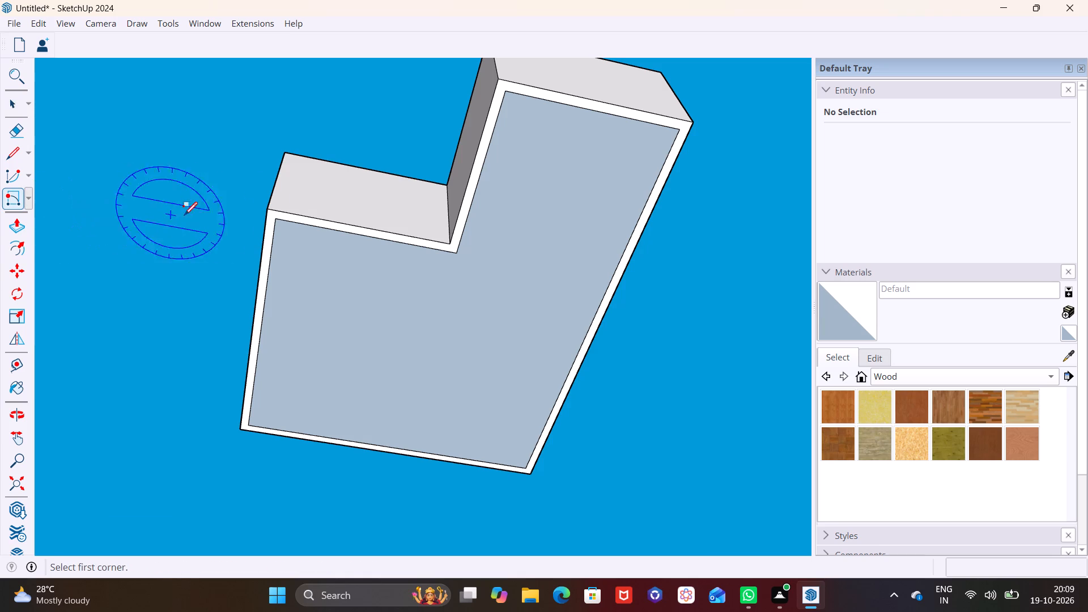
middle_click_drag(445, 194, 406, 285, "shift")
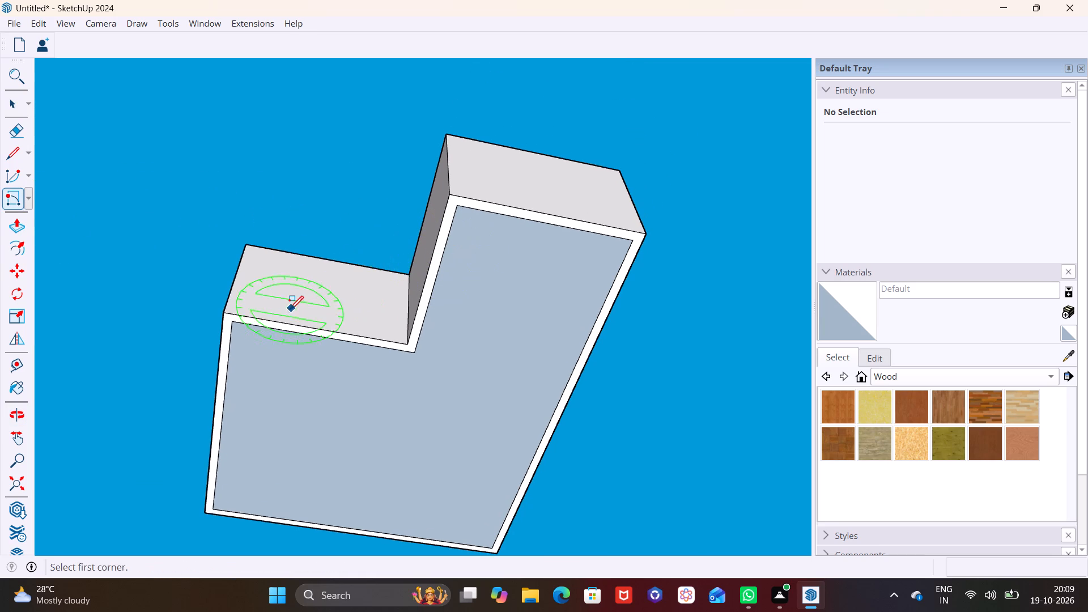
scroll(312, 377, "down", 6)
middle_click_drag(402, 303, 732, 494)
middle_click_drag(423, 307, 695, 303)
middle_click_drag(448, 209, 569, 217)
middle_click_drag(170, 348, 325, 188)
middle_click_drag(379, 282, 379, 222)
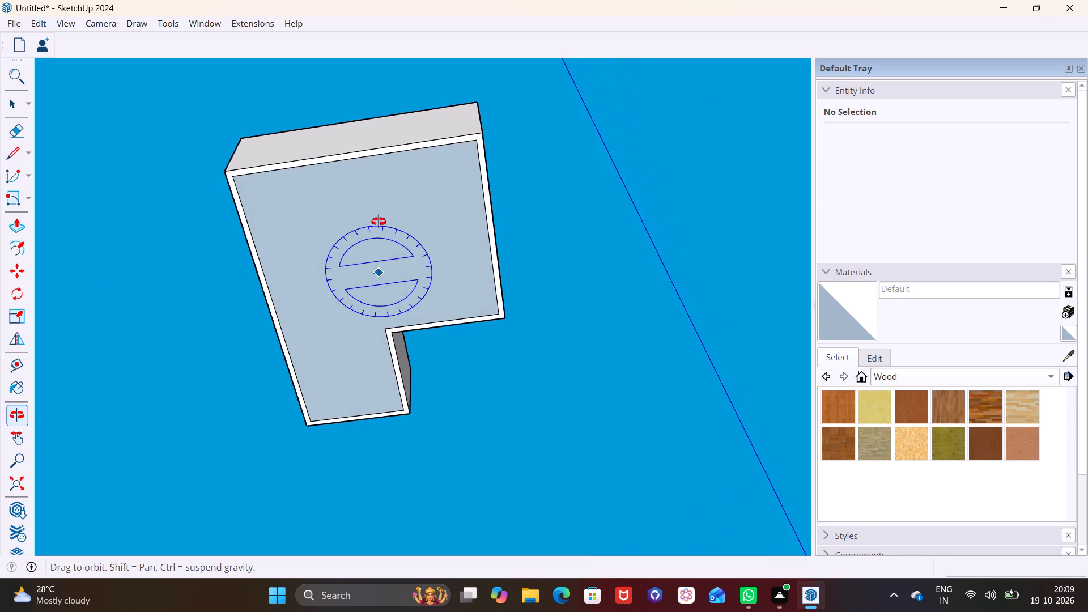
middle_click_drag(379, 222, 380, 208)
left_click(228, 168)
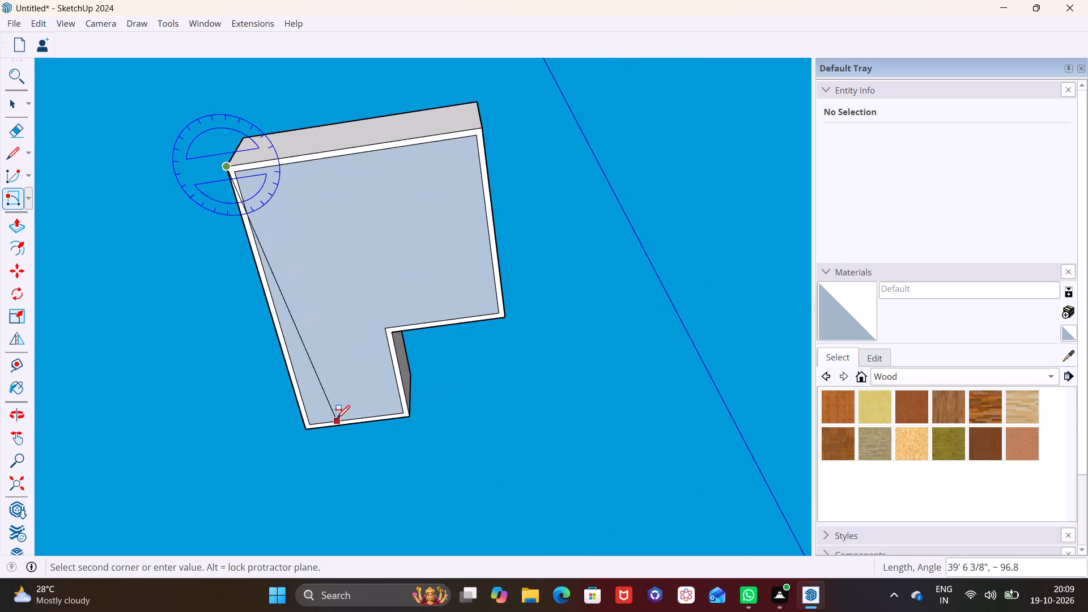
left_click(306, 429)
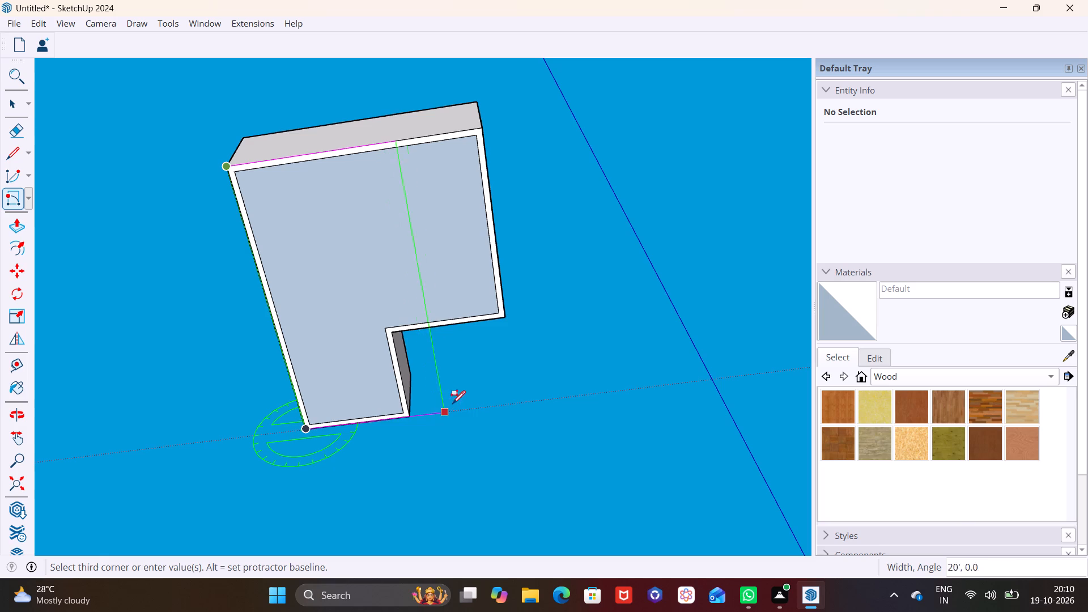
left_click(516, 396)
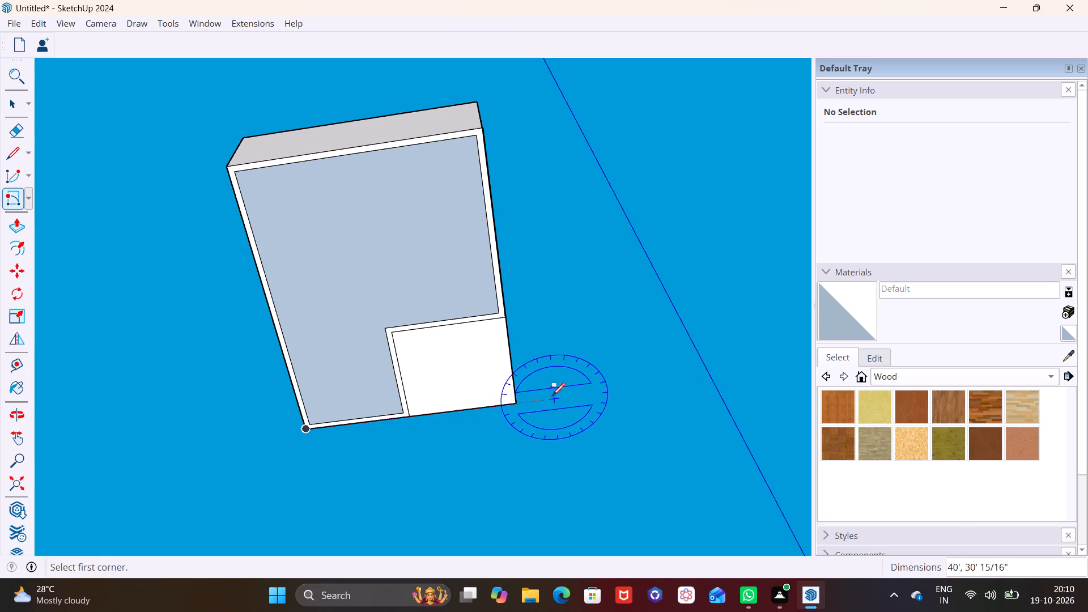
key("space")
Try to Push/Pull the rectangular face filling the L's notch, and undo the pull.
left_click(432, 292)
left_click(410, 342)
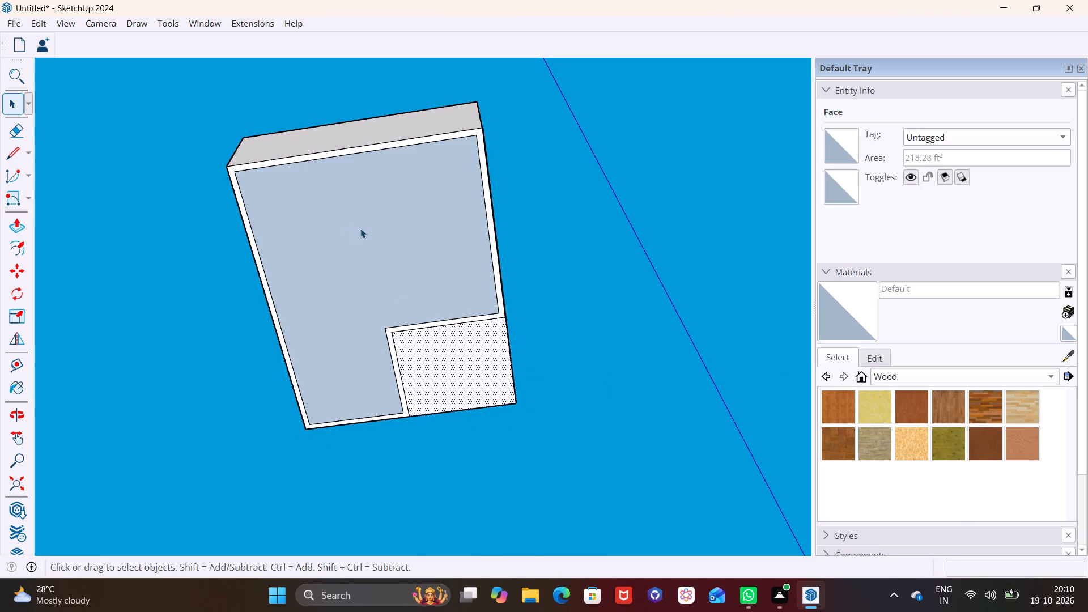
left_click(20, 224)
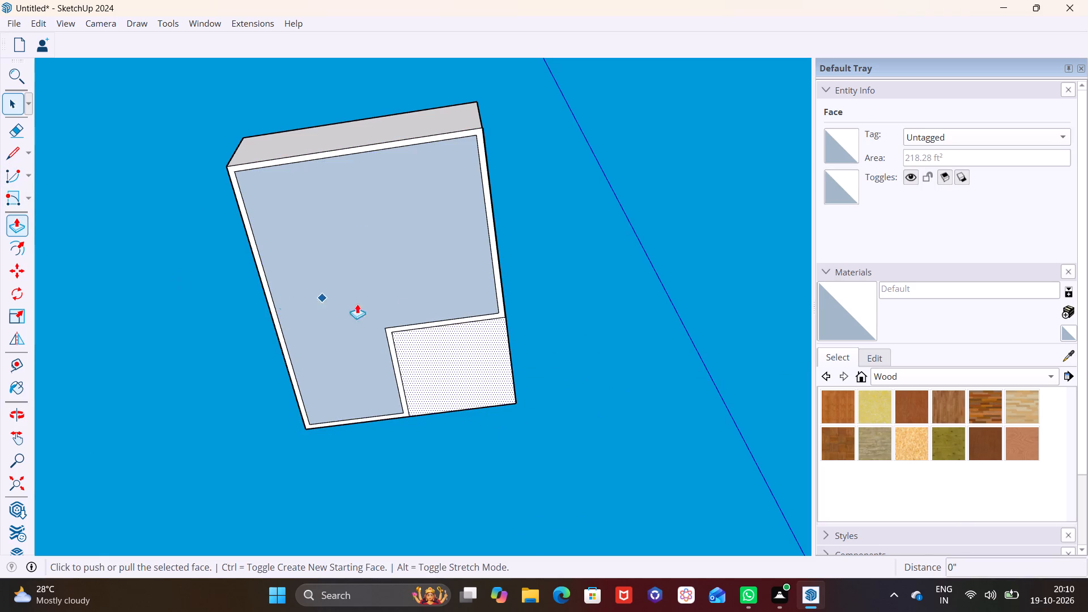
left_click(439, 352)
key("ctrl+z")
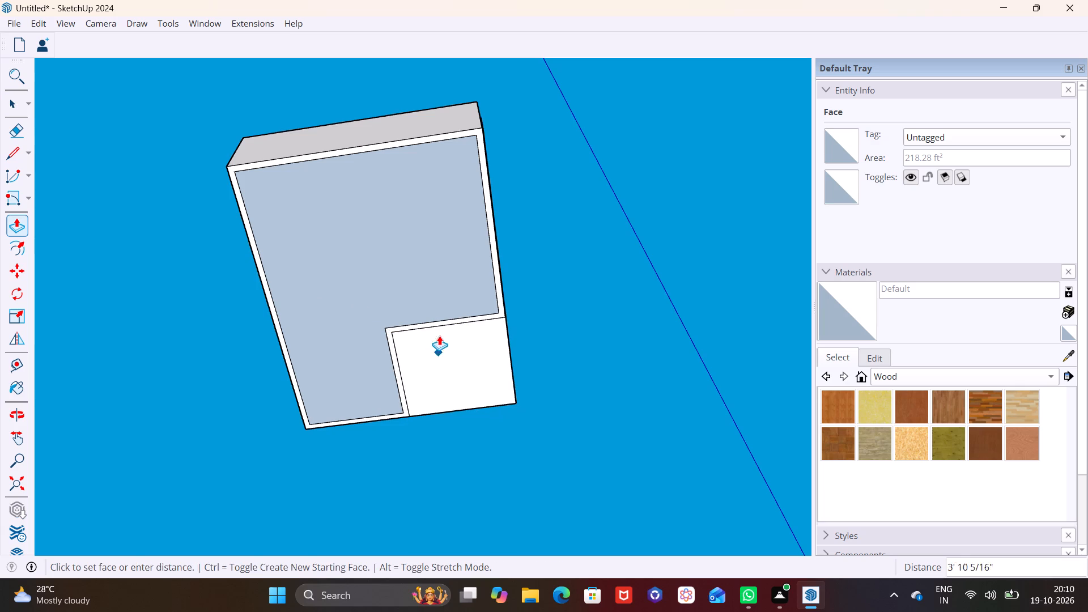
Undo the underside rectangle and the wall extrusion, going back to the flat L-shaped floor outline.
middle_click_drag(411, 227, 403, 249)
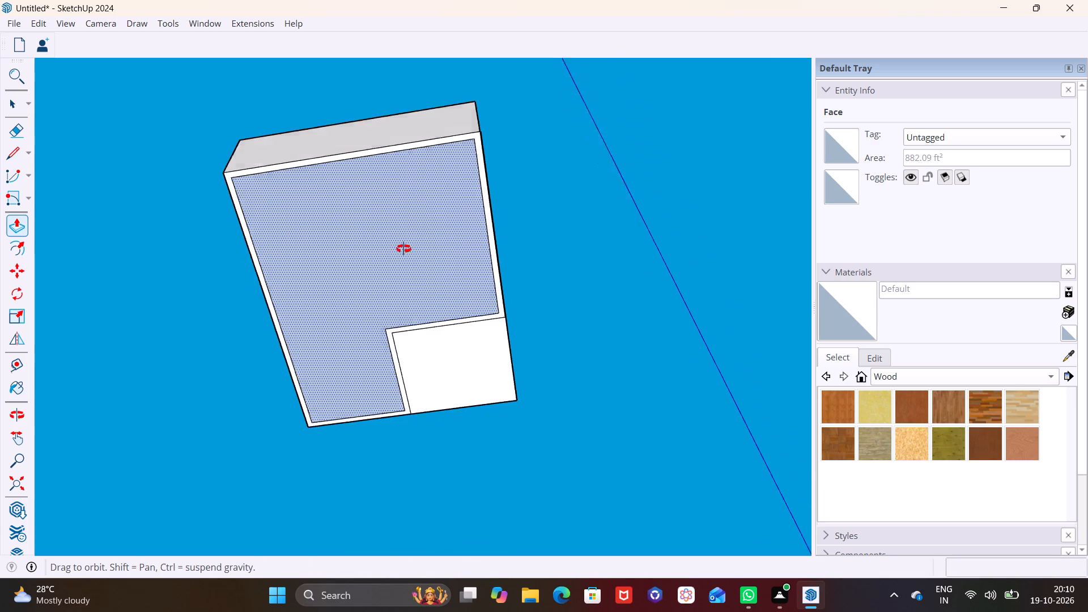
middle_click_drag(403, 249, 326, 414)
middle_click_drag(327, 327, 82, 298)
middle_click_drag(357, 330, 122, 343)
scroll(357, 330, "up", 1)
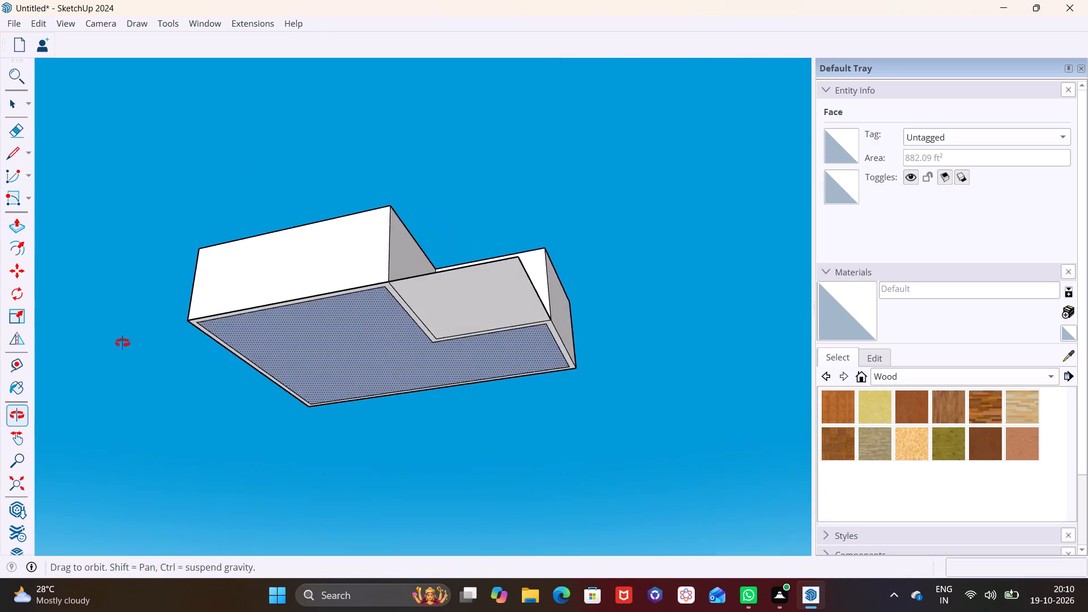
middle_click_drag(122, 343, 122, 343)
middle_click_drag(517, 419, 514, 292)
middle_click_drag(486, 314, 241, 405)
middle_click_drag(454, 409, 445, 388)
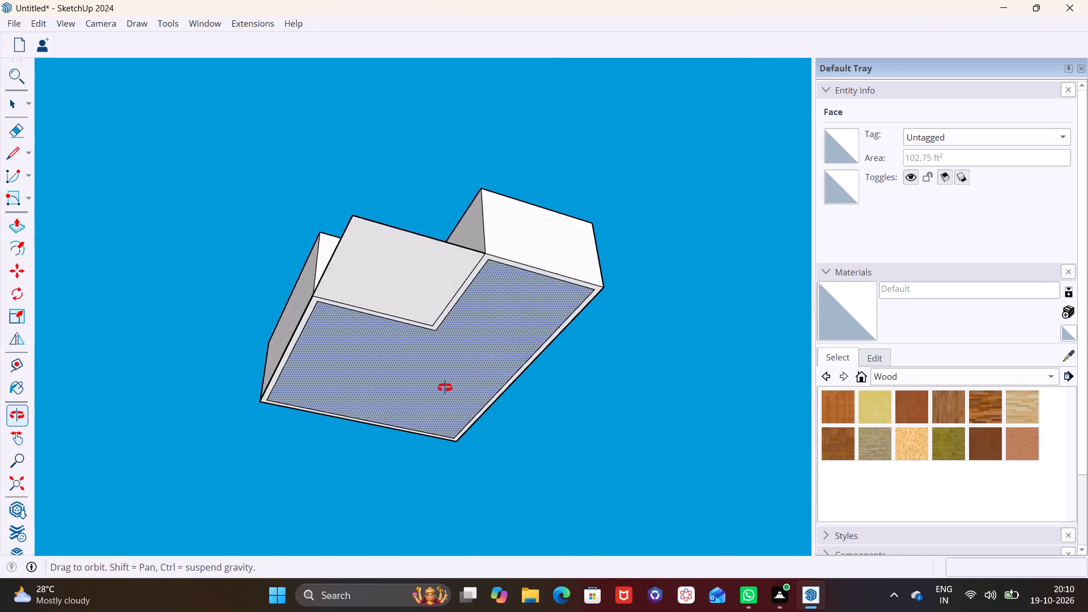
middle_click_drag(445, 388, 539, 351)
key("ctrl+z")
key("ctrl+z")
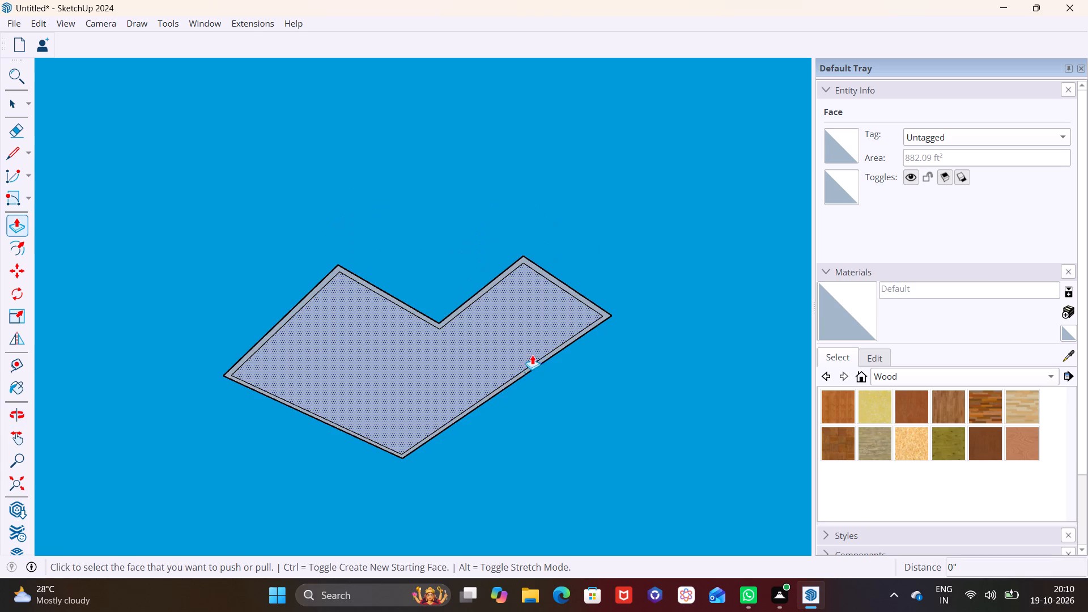
Push/Pull the 9" wall strip around the L-shaped floor up to a height of 10'.
scroll(479, 373, "down", 2)
middle_click_drag(473, 388, 466, 420)
middle_click_drag(464, 282, 390, 484)
middle_click_drag(466, 288, 427, 454)
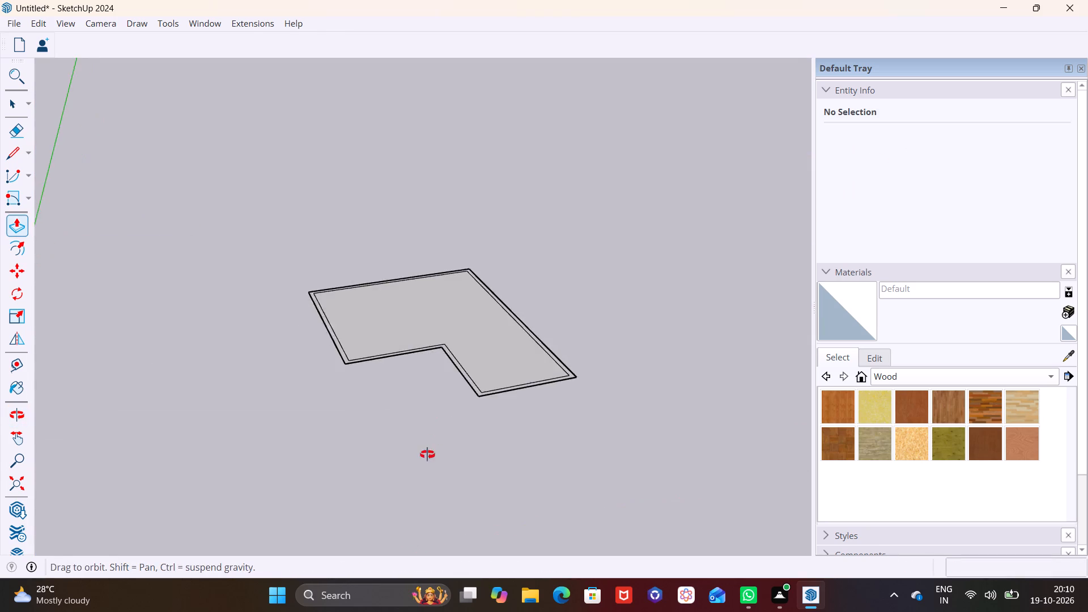
middle_click_drag(427, 454, 424, 458)
scroll(457, 338, "up", 6)
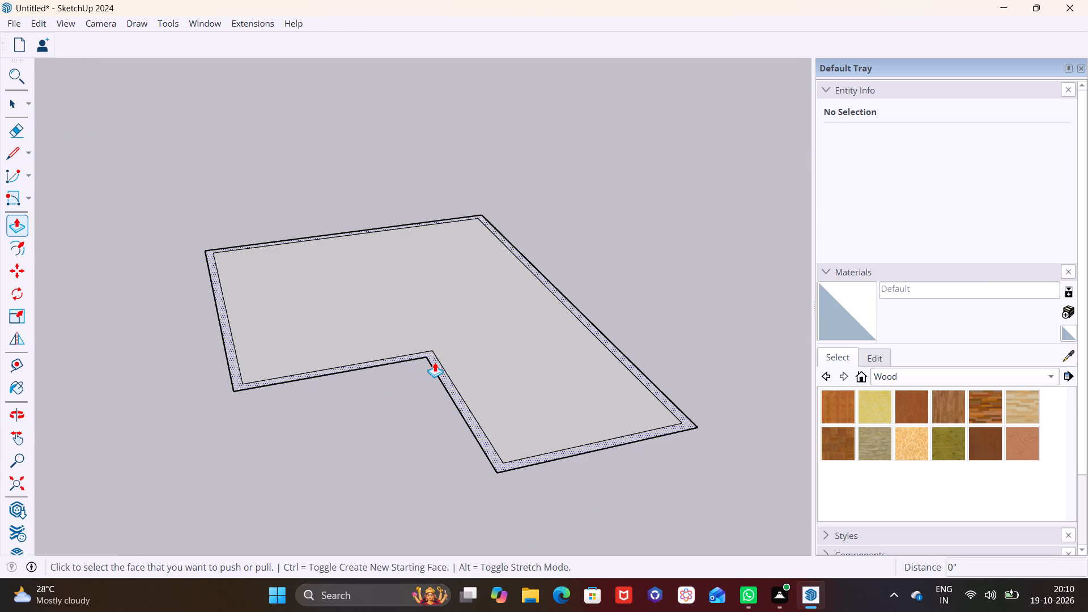
left_click(435, 362)
key("ctrl+z")
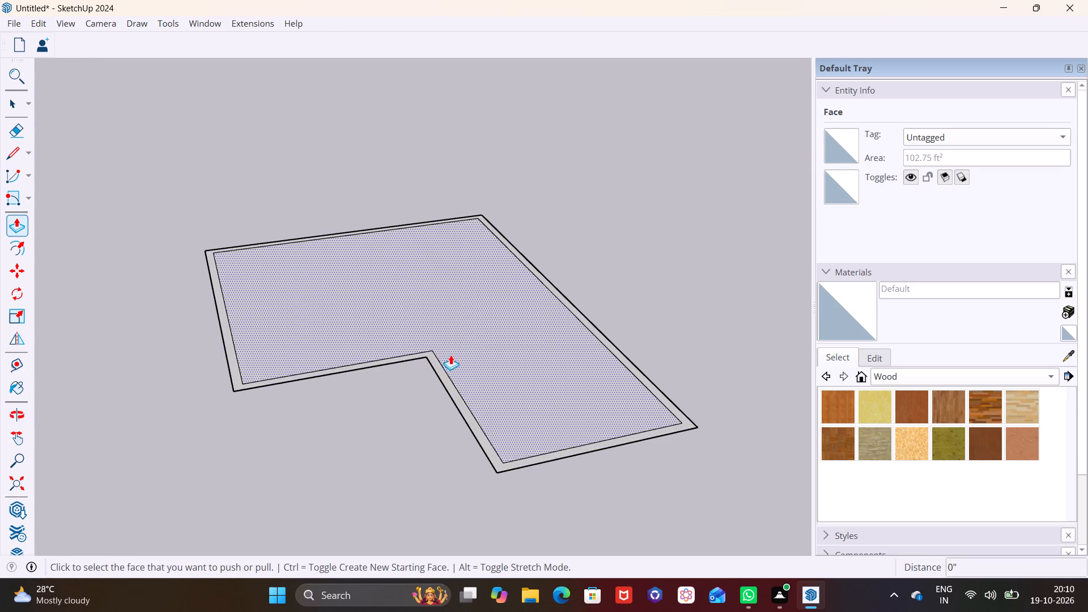
left_click(443, 391)
left_click(446, 383)
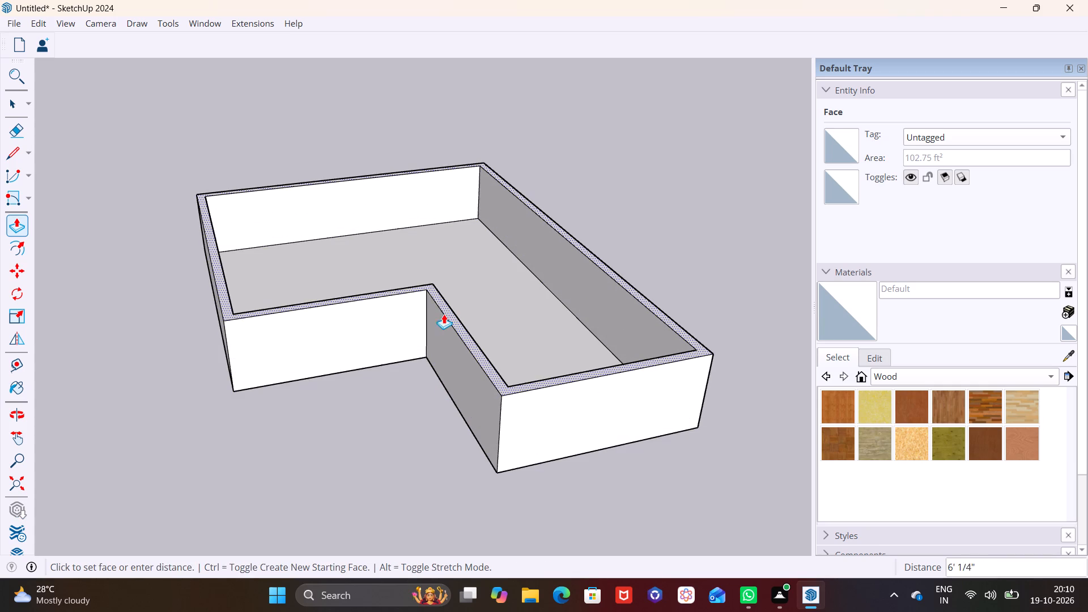
type("10'")
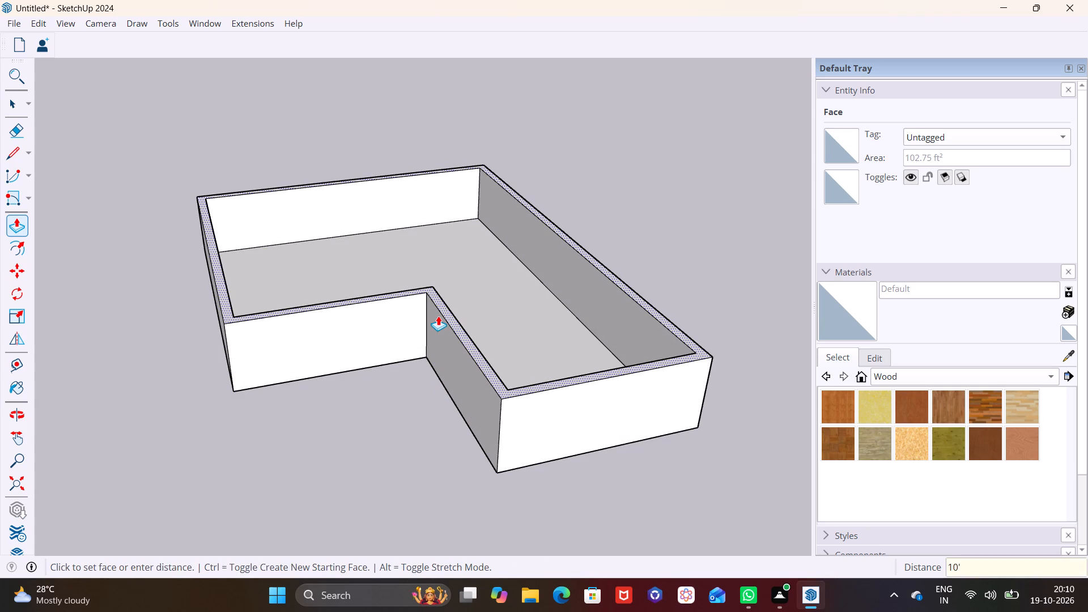
key("Return")
Draw a vertical Rotated Rectangle about 30' 4" long and 1' deep, hanging below the base edge of the L's full 30' side.
scroll(444, 368, "down", 2)
middle_click_drag(419, 386, 409, 207)
scroll(409, 206, "up", 1)
middle_click_drag(471, 371, 416, 231)
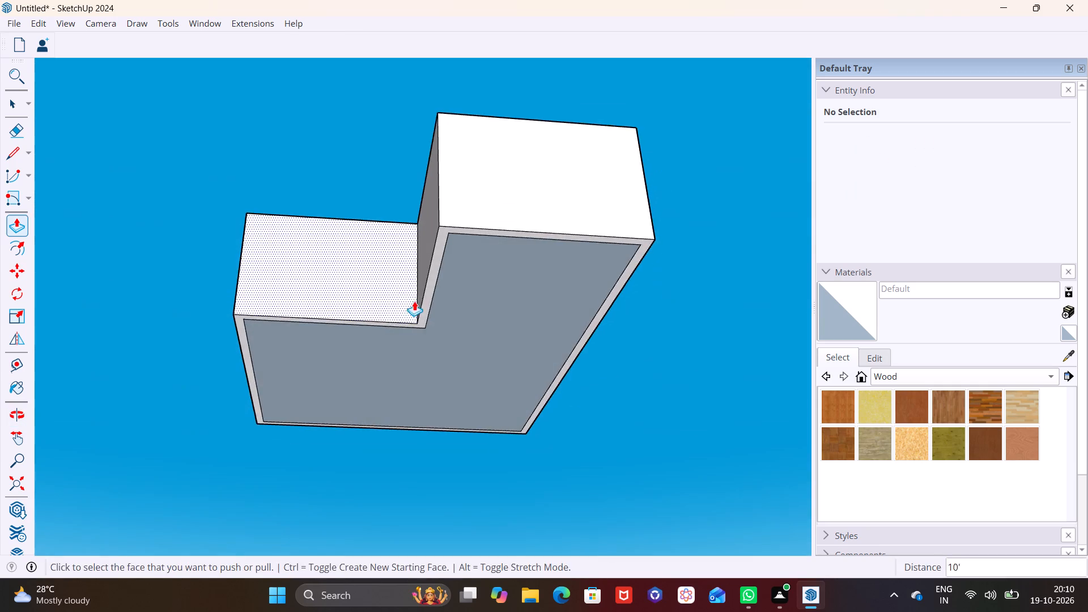
middle_click_drag(424, 301, 423, 197)
middle_click_drag(426, 265, 618, 385)
middle_click_drag(324, 212, 432, 197)
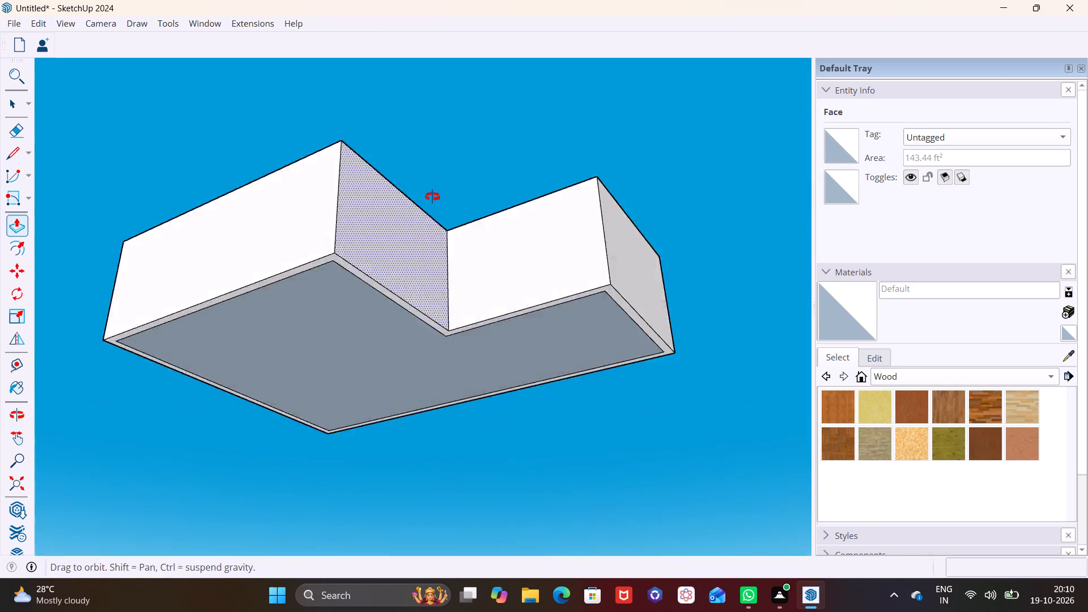
middle_click_drag(432, 197, 617, 249)
middle_click_drag(313, 219, 394, 109)
middle_click_drag(256, 211, 469, 148)
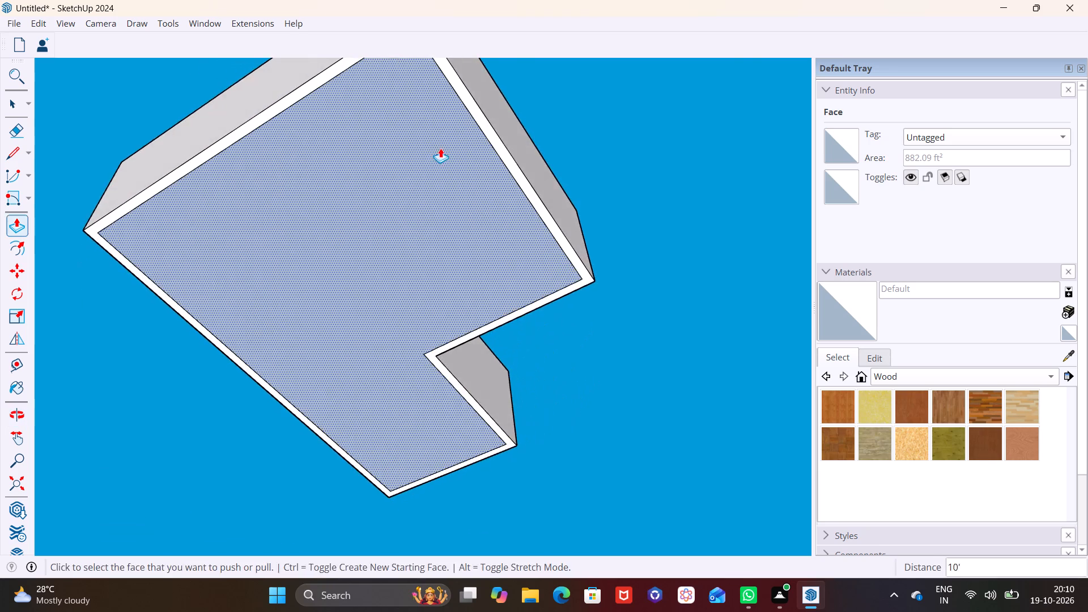
middle_click_drag(440, 147, 509, 143)
middle_click_drag(436, 152, 430, 304, "shift")
middle_click_drag(429, 286, 445, 261)
middle_click_drag(364, 177, 254, 384)
middle_click_drag(276, 376, 256, 271)
middle_click_drag(297, 256, 288, 194)
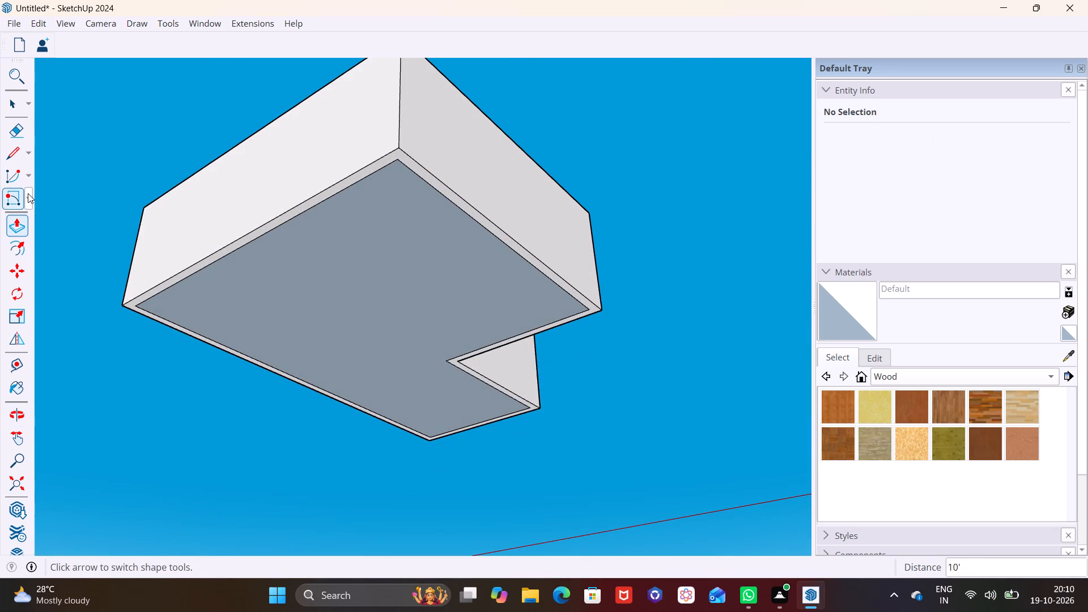
left_click(28, 193)
left_click(47, 239)
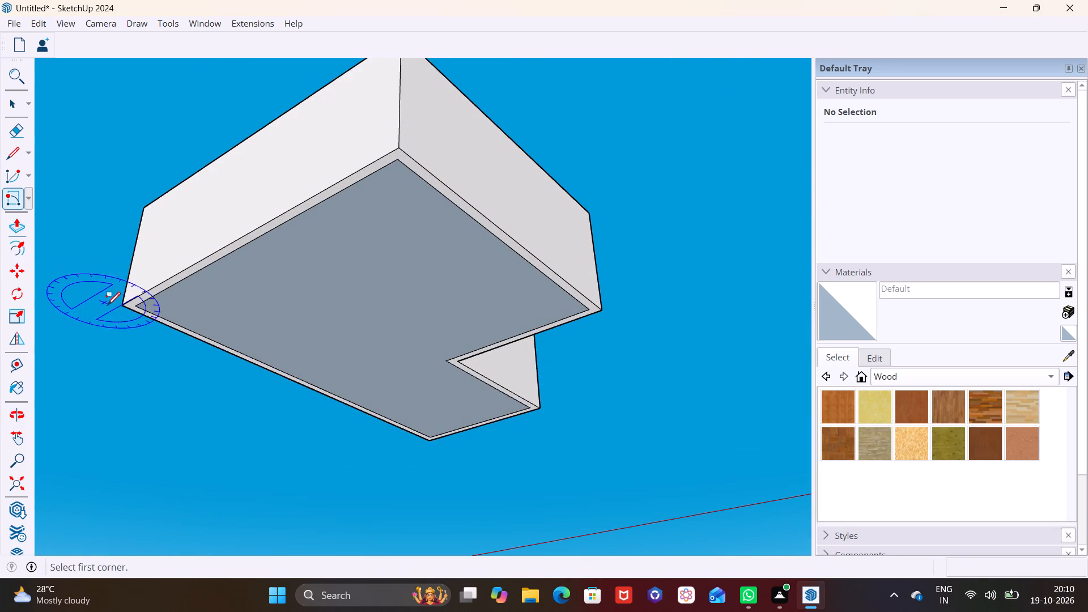
left_click(118, 307)
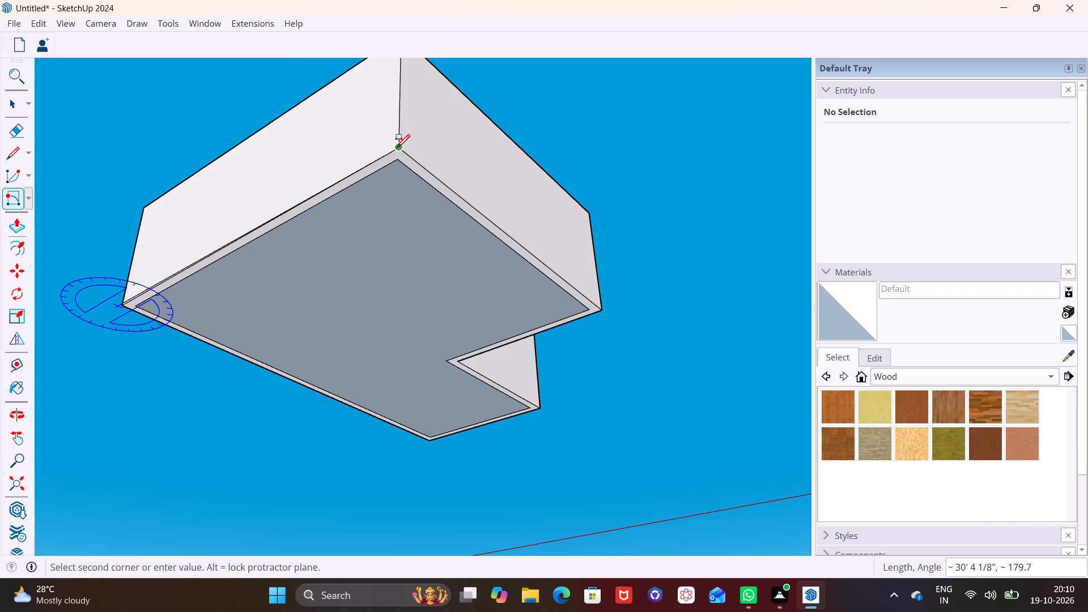
left_click(396, 147)
middle_click_drag(393, 188, 154, 363)
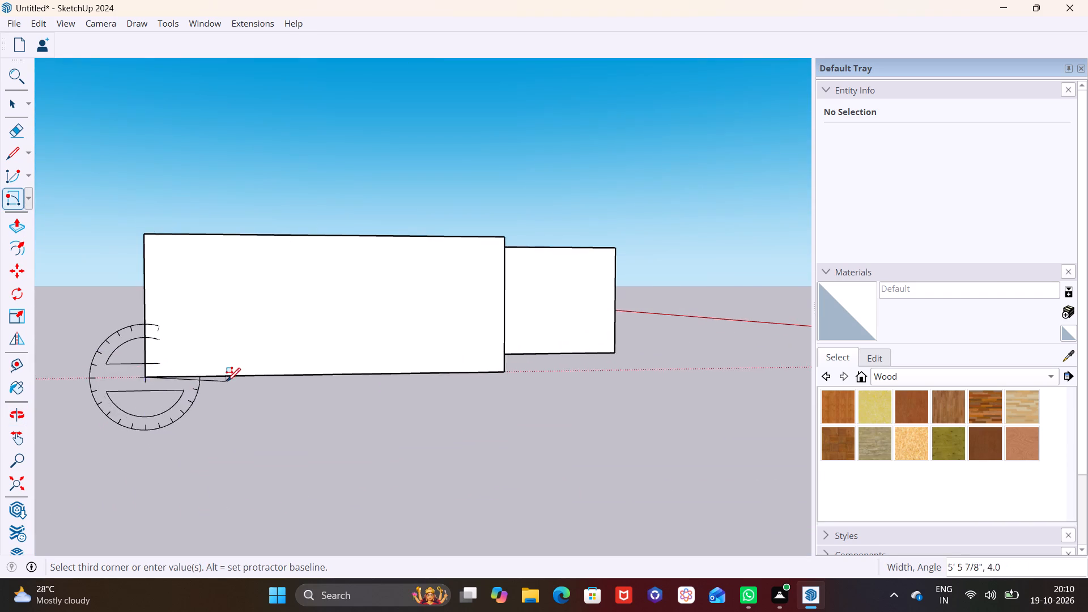
middle_click_drag(227, 380, 211, 234)
middle_click_drag(139, 323, 120, 366)
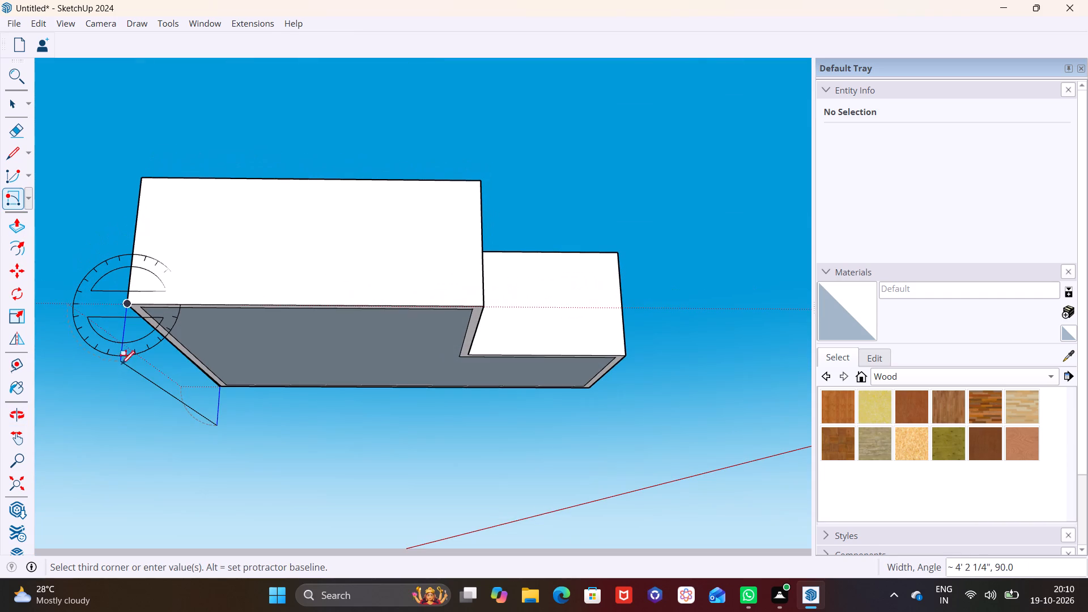
middle_click_drag(135, 333, 127, 358)
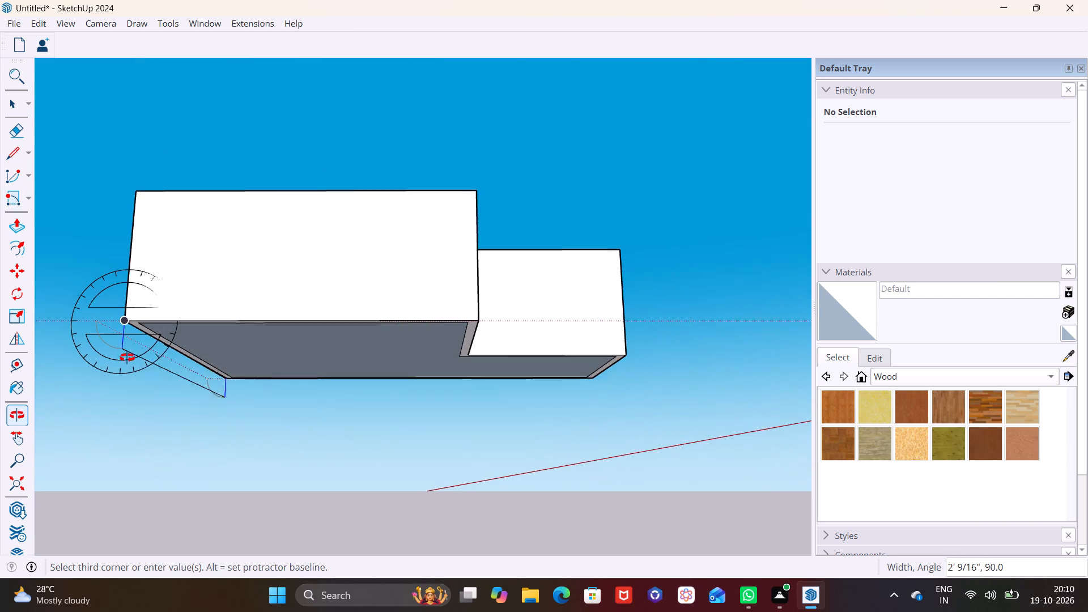
middle_click_drag(127, 358, 127, 359)
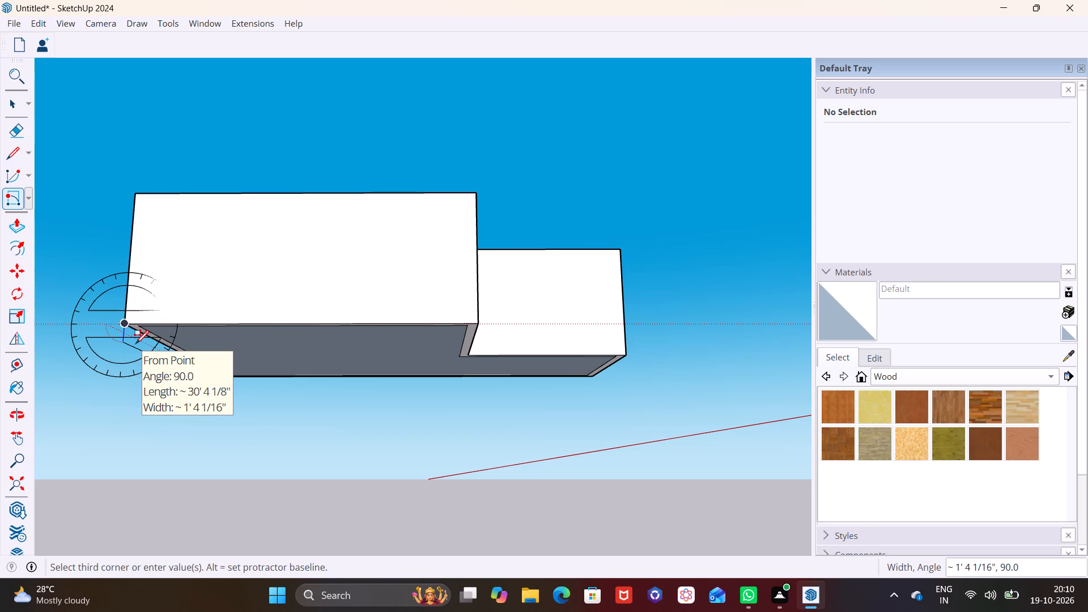
type("1'")
key("Return")
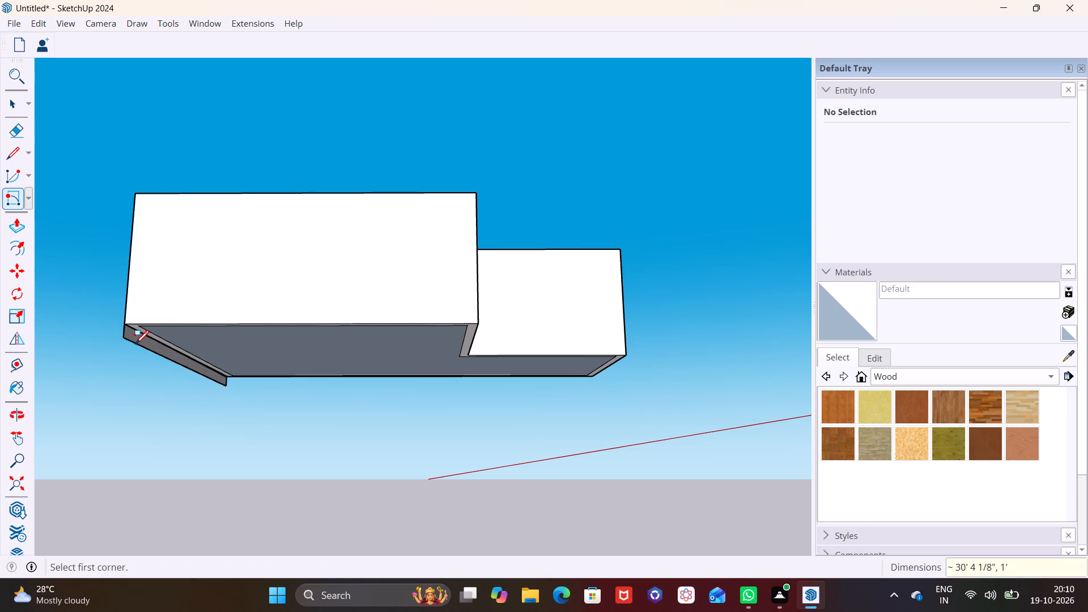
key("space")
scroll(171, 343, "up", 6)
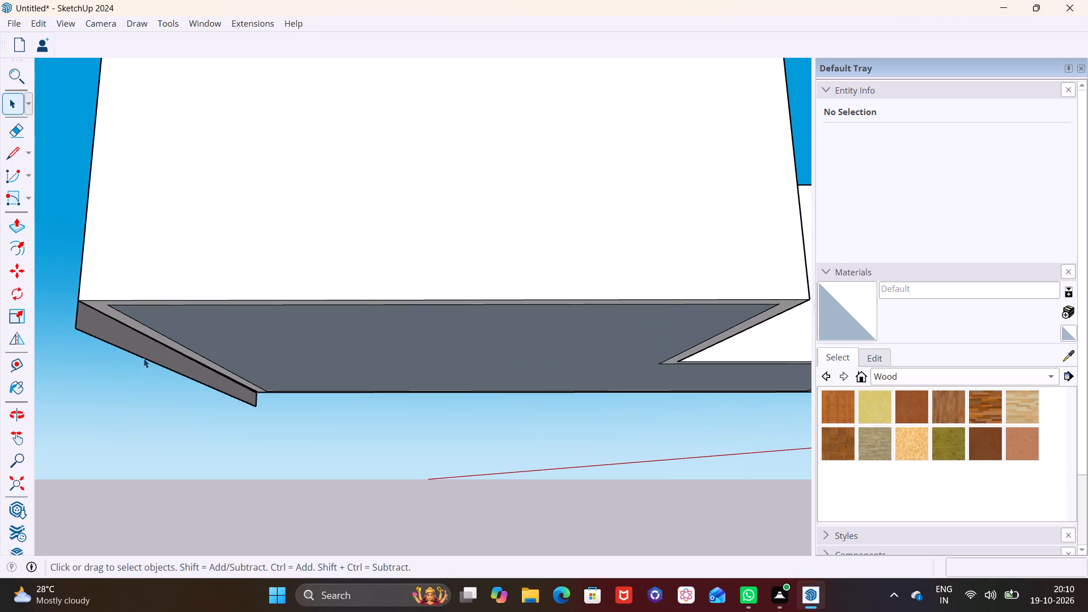
Group the 1' deep vertical face hanging below the base edge together with its bounding edges.
triple_click(144, 356)
right_click(146, 352)
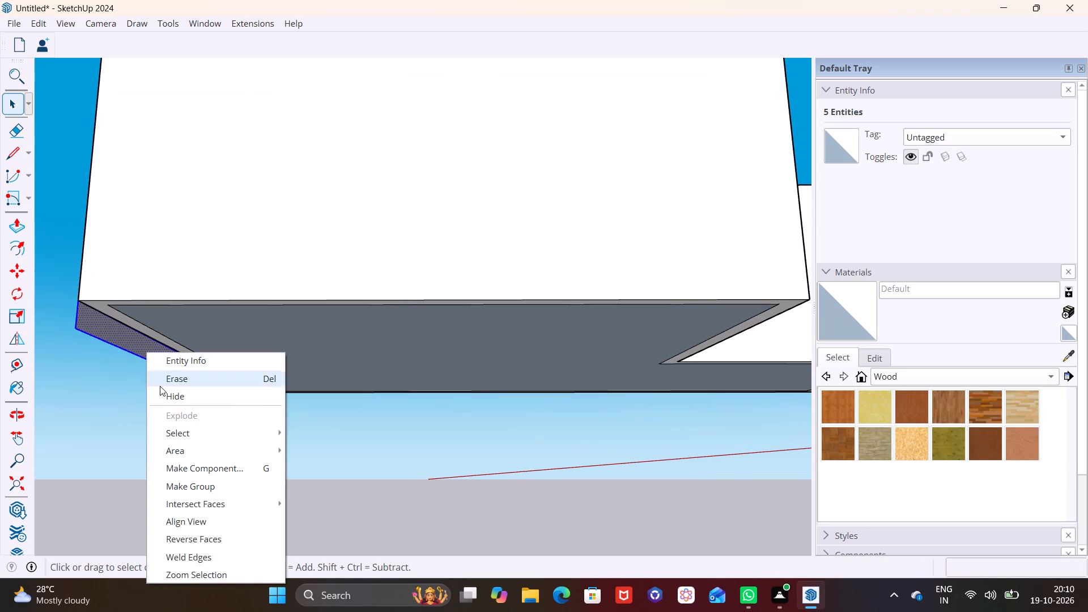
left_click(195, 483)
Inside the new group, Push/Pull the 1' deep face about 40' 1" beneath the whole shell to form a base slab.
double_click(168, 353)
left_click(158, 354)
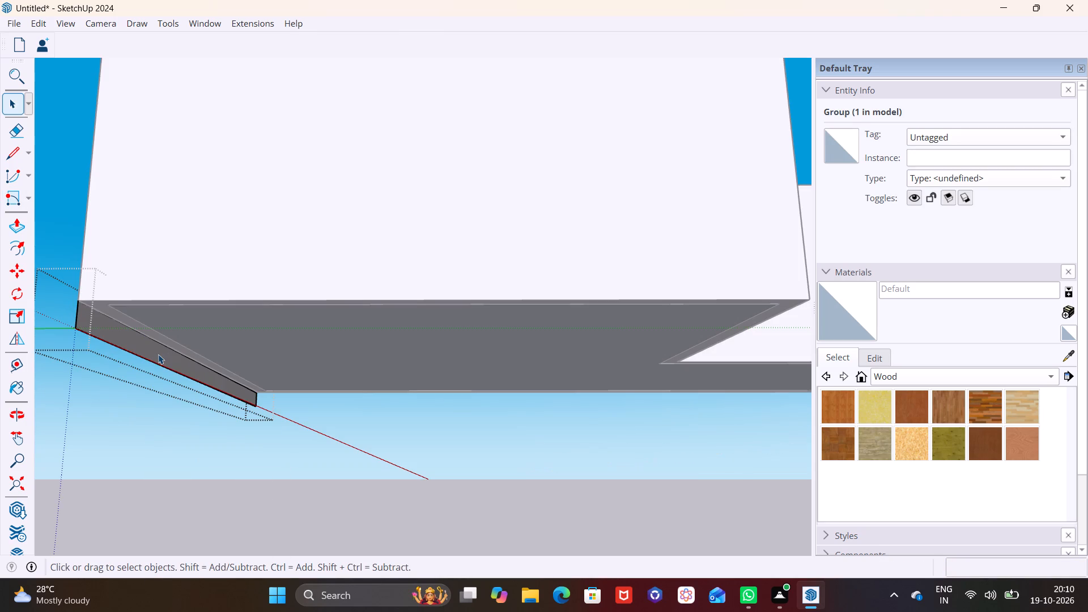
left_click(25, 226)
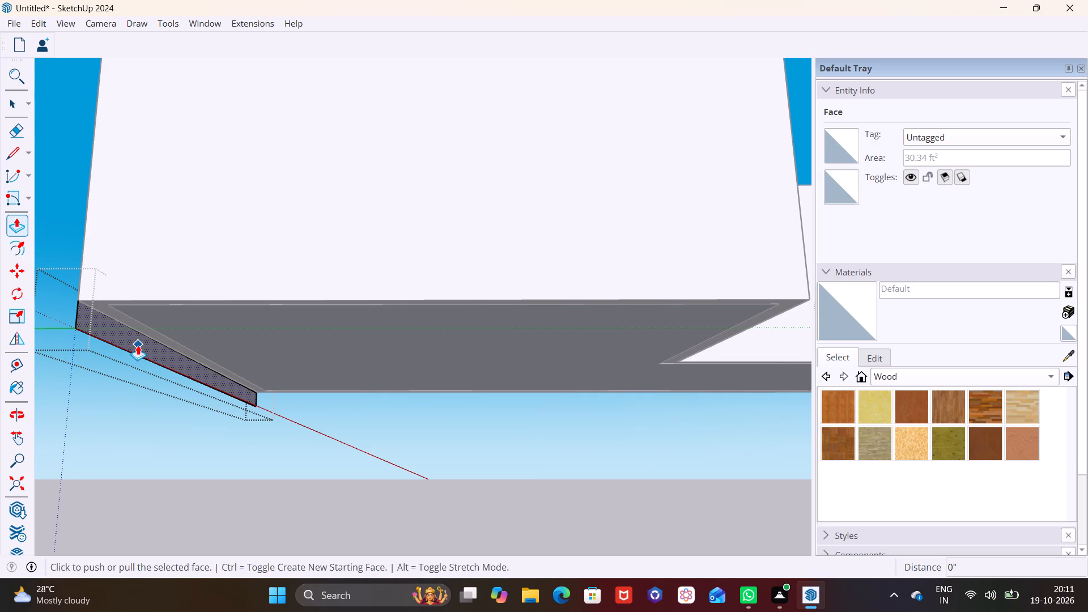
left_click(138, 345)
scroll(402, 338, "down", 6)
middle_click_drag(450, 354, 267, 397)
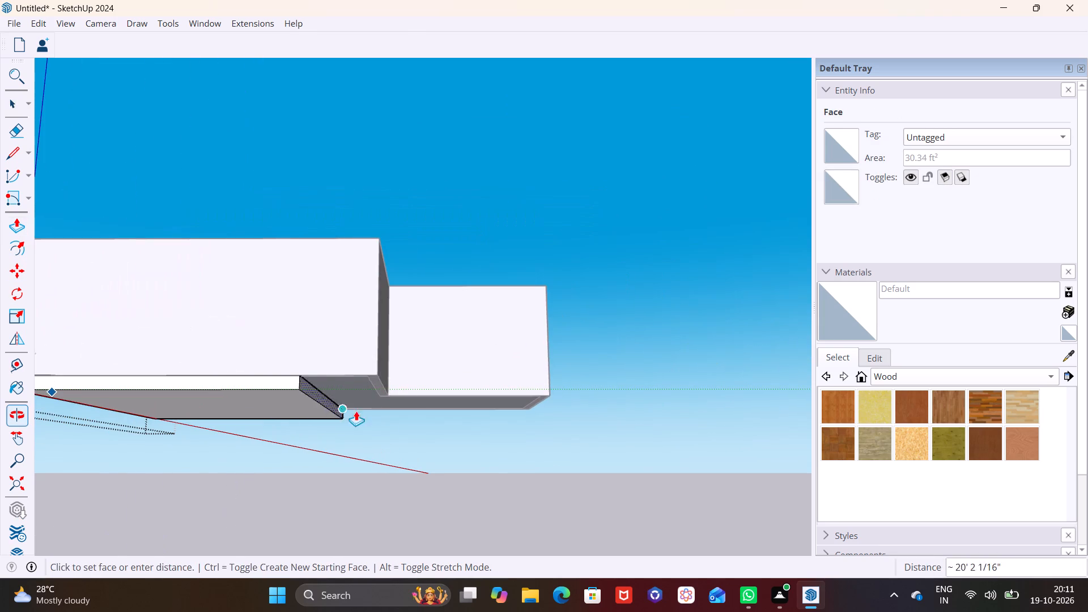
left_click(547, 362)
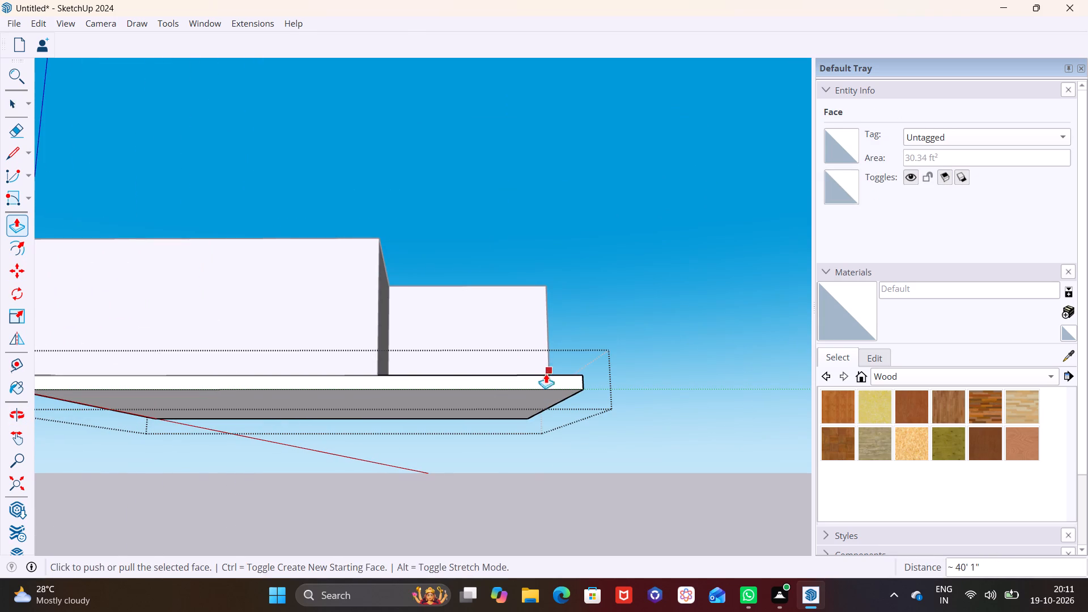
key("space")
left_click(630, 392)
Examine the L-shaped shell and the base slab beneath it from above and from several sides.
middle_click_drag(579, 395, 564, 441)
scroll(564, 441, "down", 2)
middle_click_drag(535, 384, 413, 556)
scroll(442, 453, "up", 3)
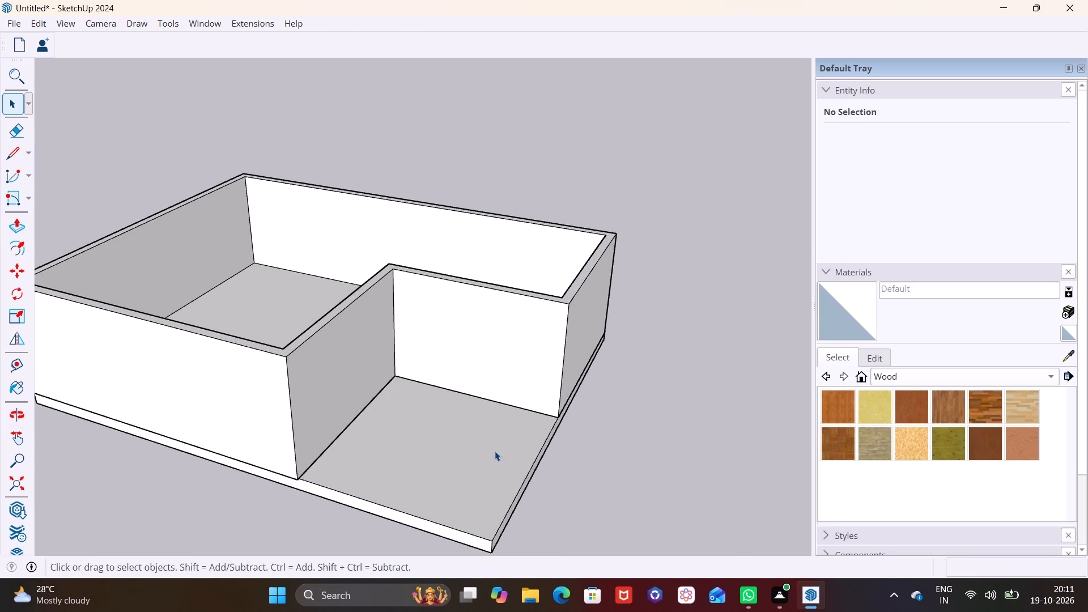
middle_click_drag(546, 444, 288, 444)
scroll(340, 397, "down", 3)
middle_click_drag(345, 435, 376, 351, "shift")
middle_click_drag(419, 397, 392, 435)
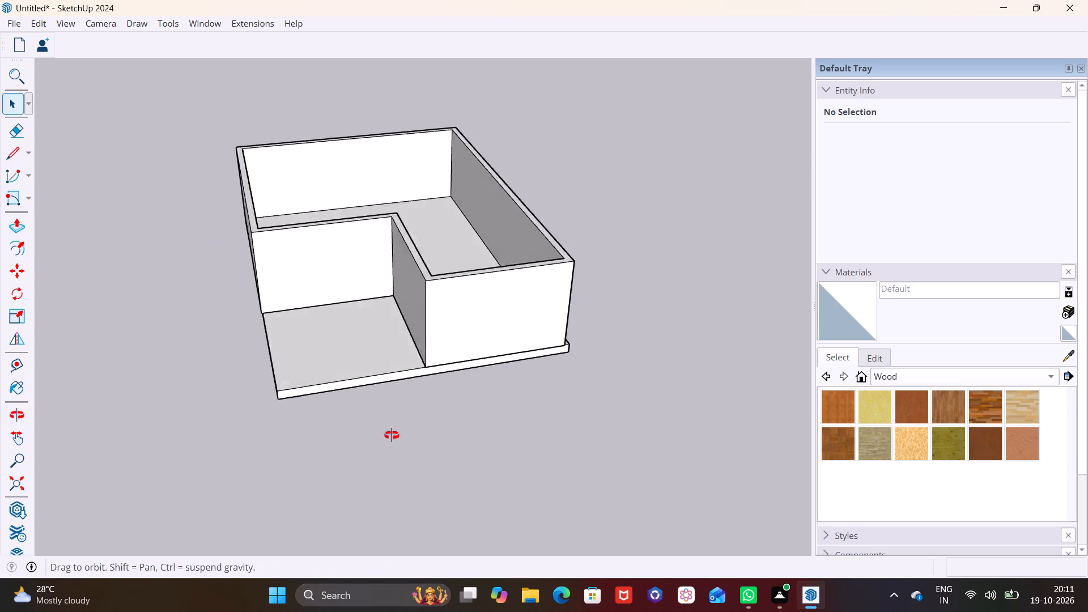
middle_click_drag(392, 435, 369, 514)
scroll(406, 385, "up", 1)
middle_click_drag(406, 385, 408, 521, "shift")
scroll(398, 460, "down", 3)
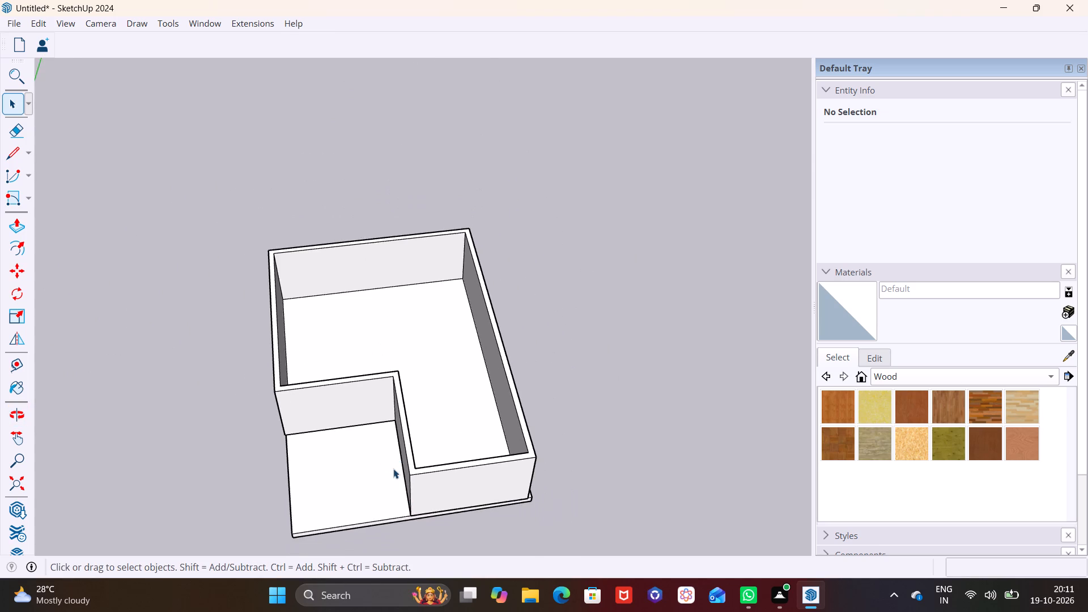
middle_click_drag(391, 469, 399, 416)
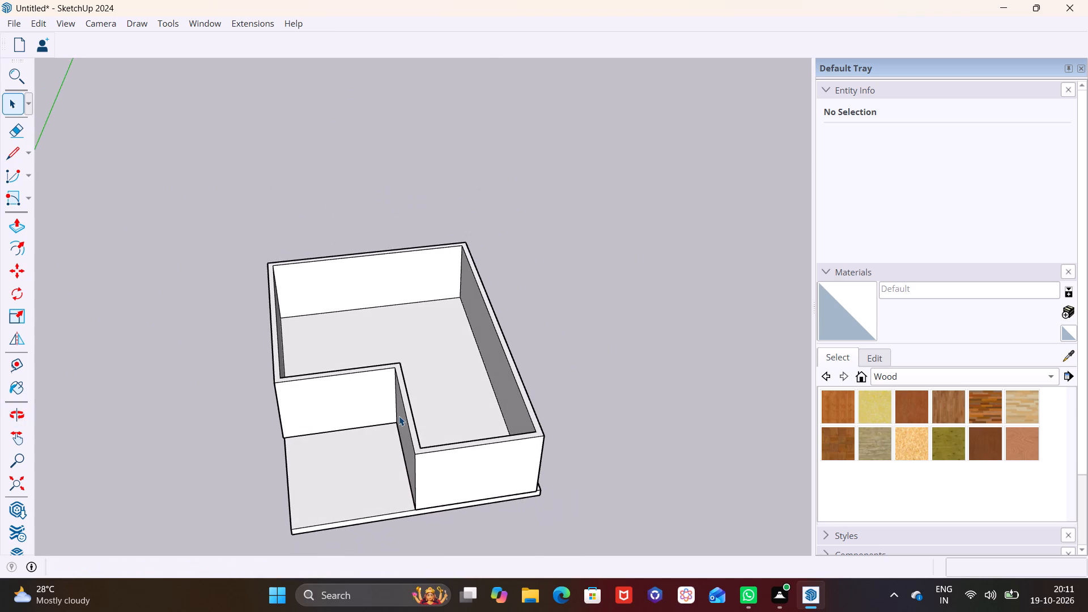
scroll(385, 430, "down", 2)
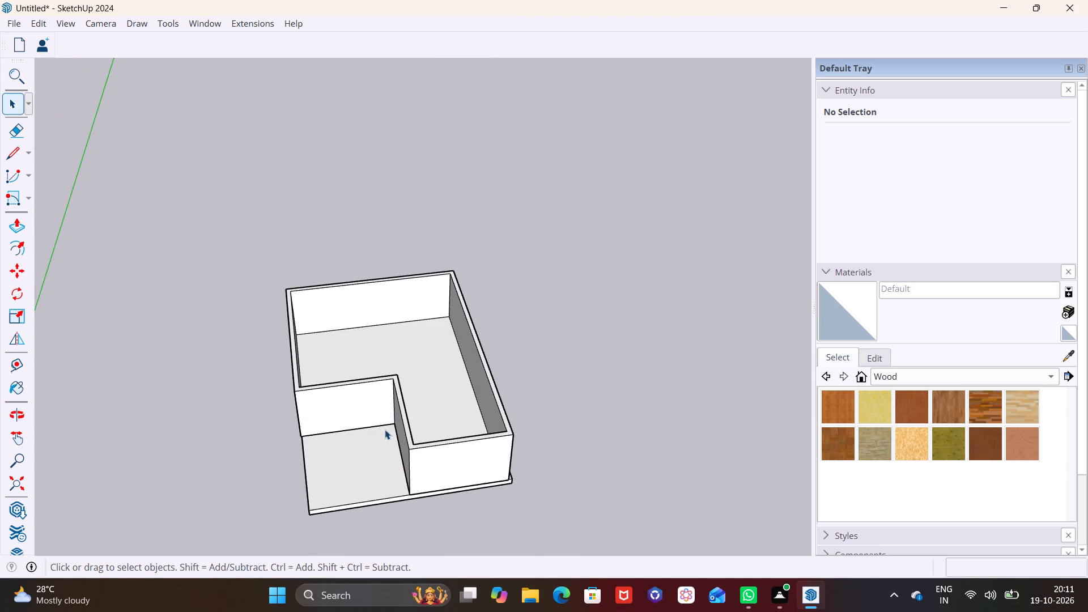
middle_click_drag(385, 430, 375, 361)
middle_click_drag(376, 420, 373, 464)
scroll(388, 420, "up", 1)
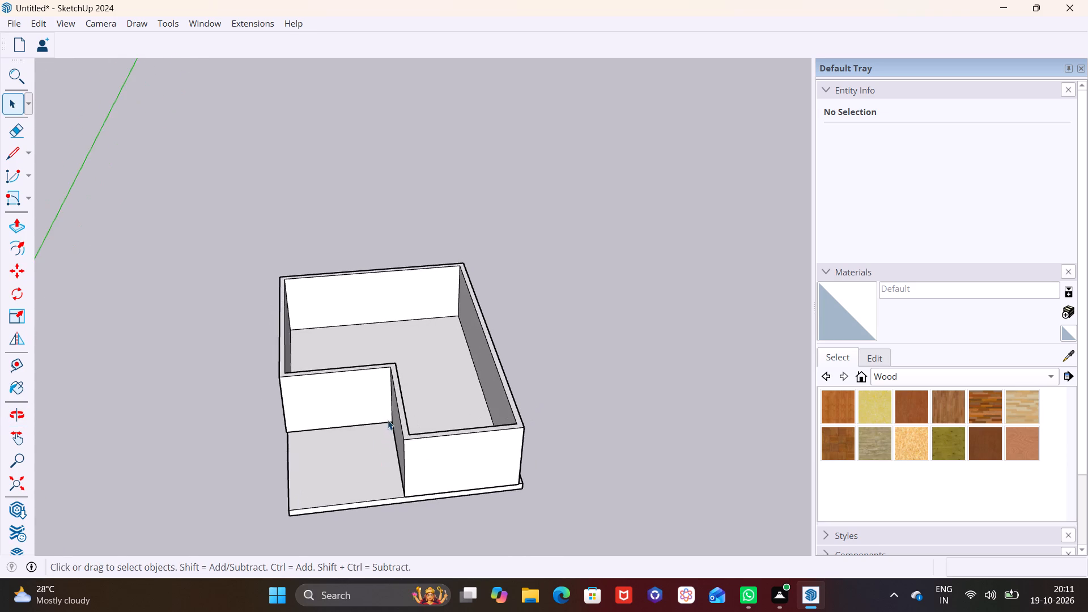
scroll(390, 420, "up", 7)
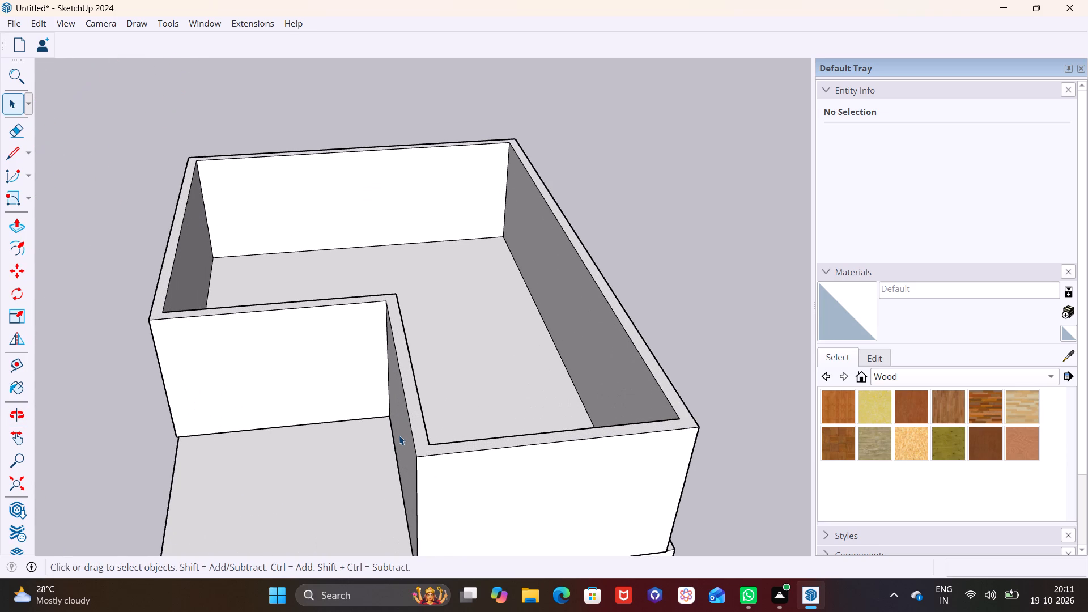
scroll(399, 435, "up", 2)
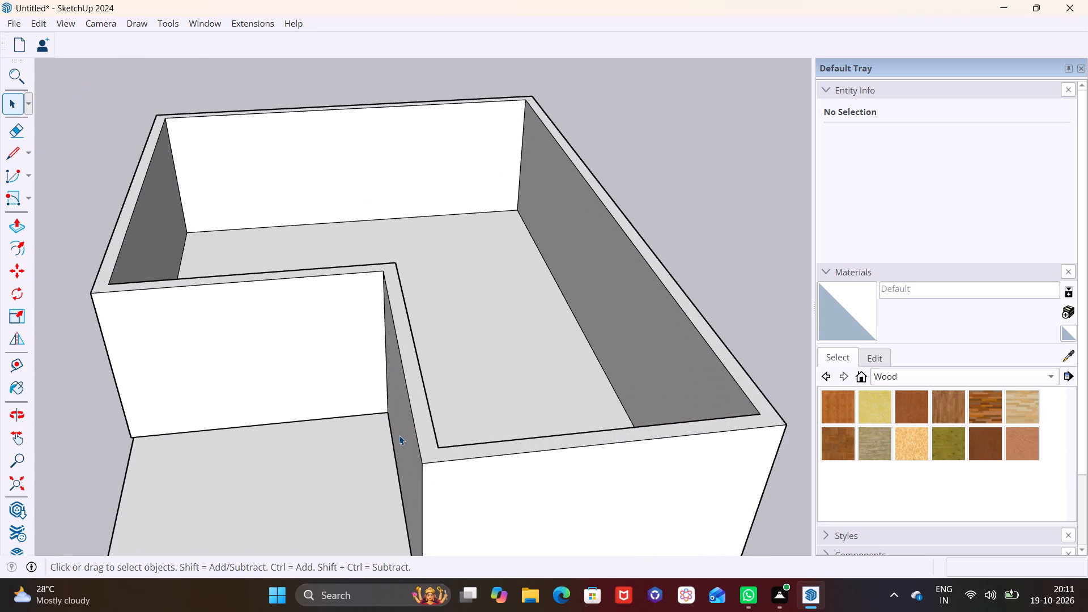
scroll(399, 435, "up", 5)
scroll(399, 442, "down", 10)
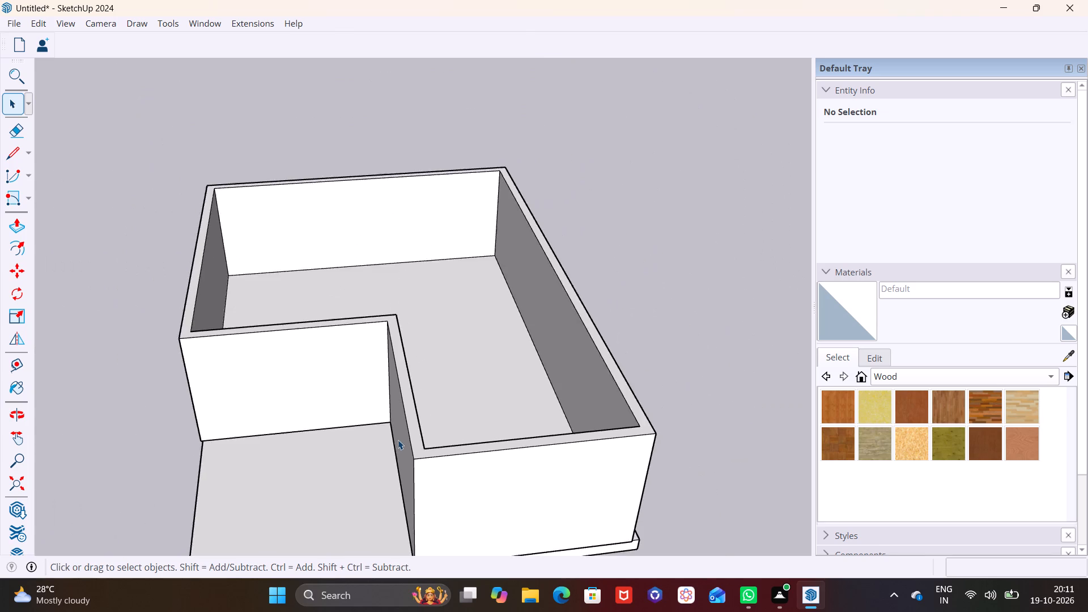
scroll(398, 440, "down", 2)
middle_click_drag(398, 437, 389, 456)
middle_click_drag(389, 462, 439, 435)
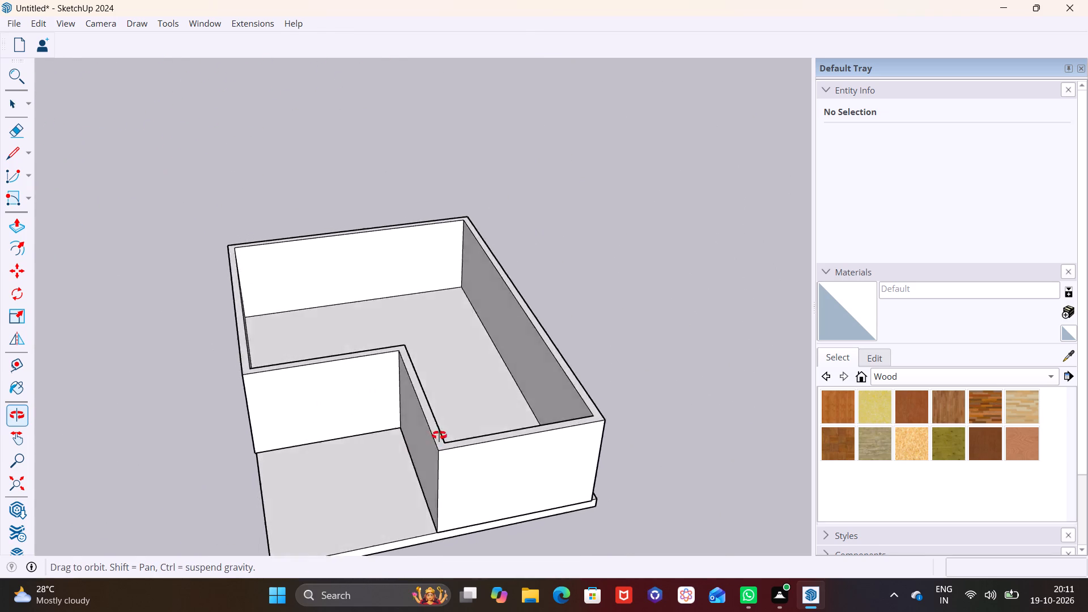
middle_click_drag(439, 435, 469, 350)
scroll(411, 425, "up", 1)
middle_click_drag(409, 415, 396, 439)
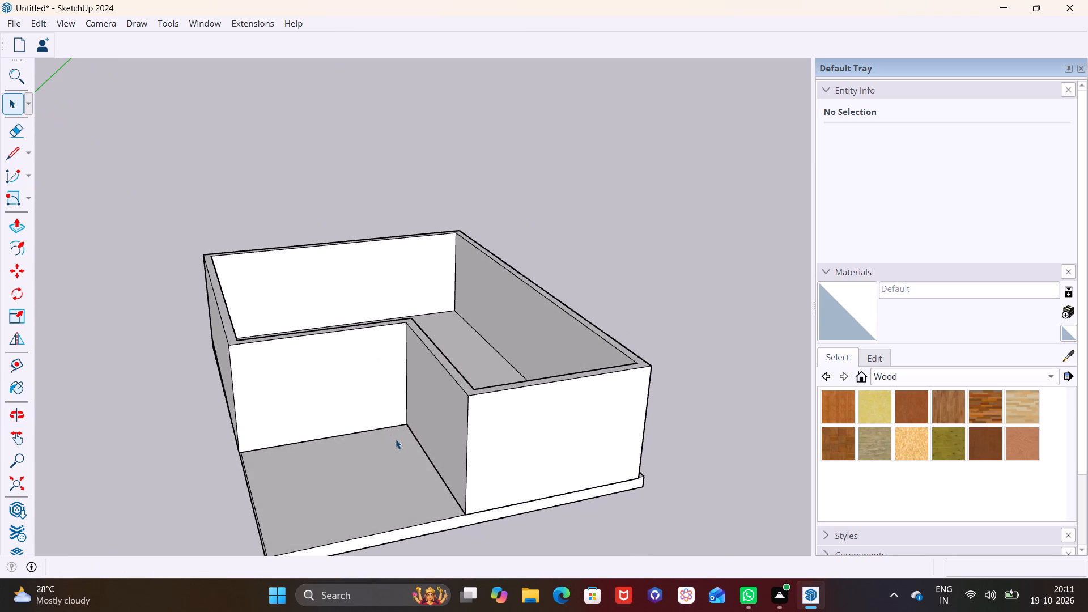
scroll(396, 439, "down", 9)
middle_click_drag(396, 439, 385, 454)
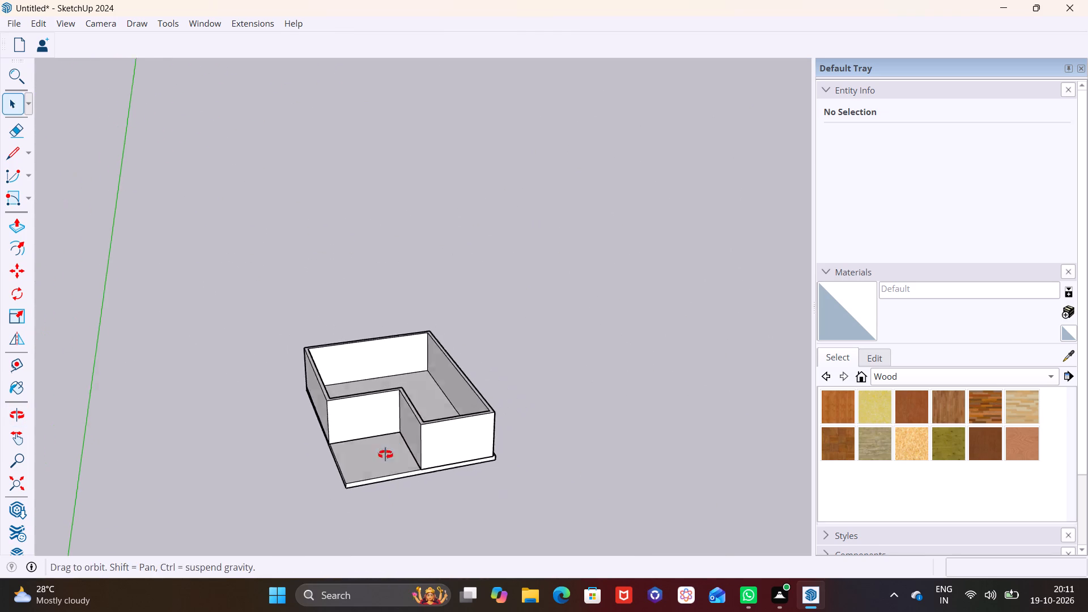
middle_click_drag(385, 454, 369, 495)
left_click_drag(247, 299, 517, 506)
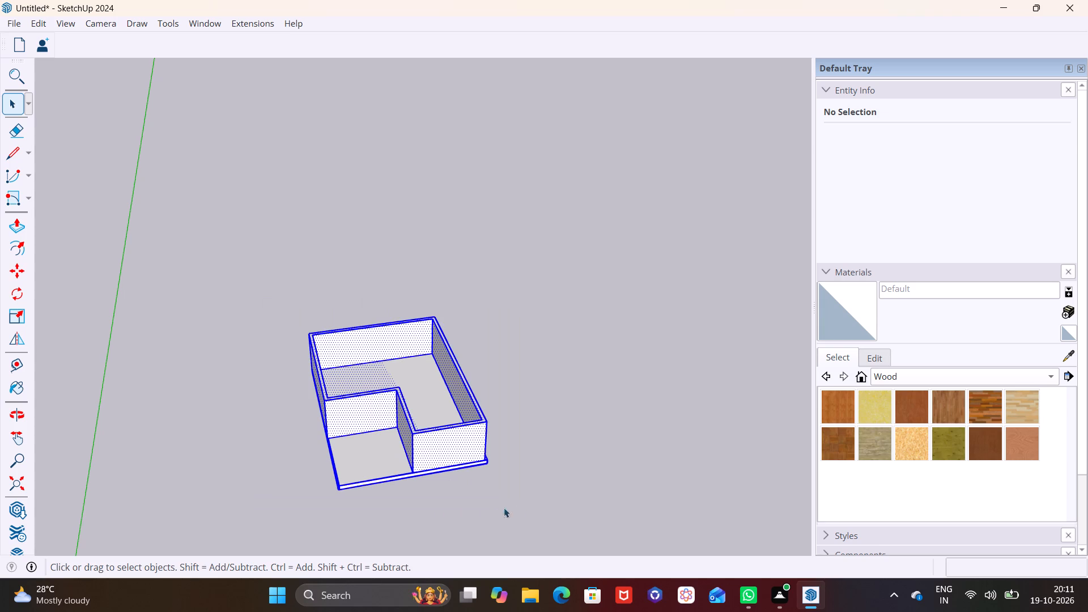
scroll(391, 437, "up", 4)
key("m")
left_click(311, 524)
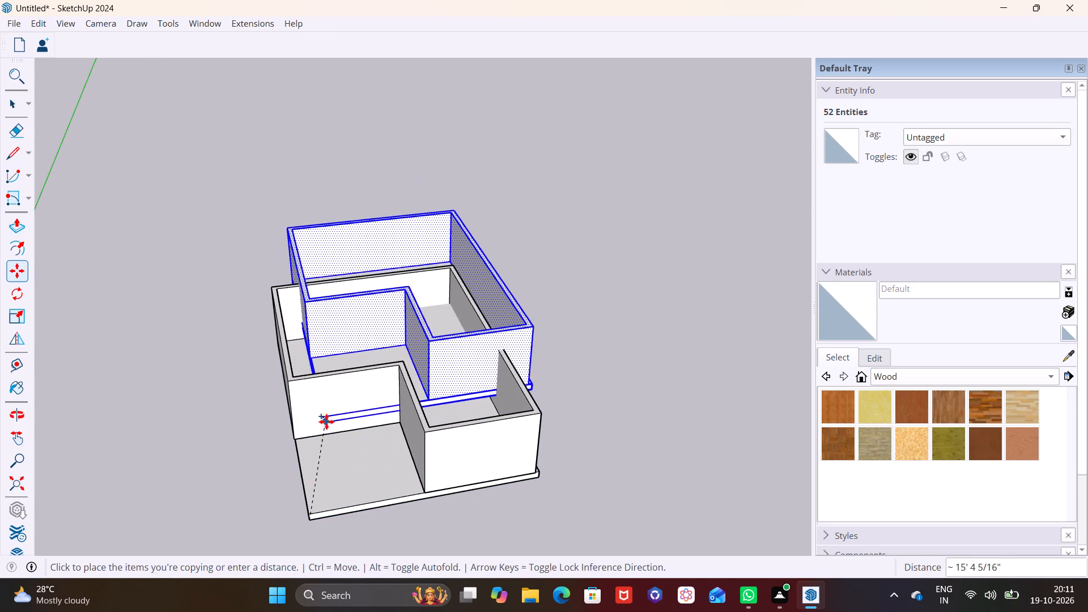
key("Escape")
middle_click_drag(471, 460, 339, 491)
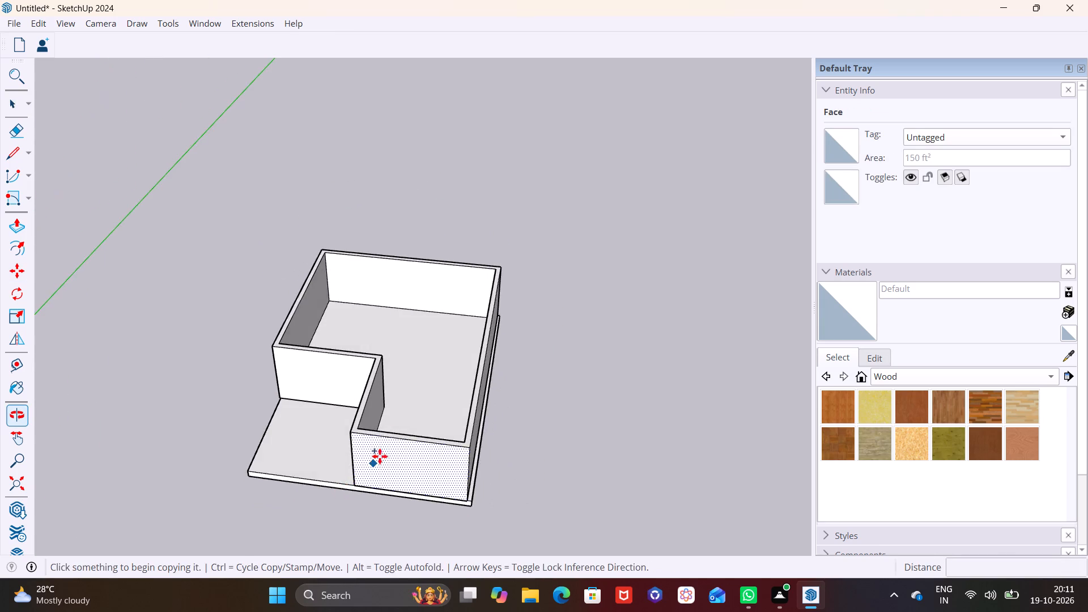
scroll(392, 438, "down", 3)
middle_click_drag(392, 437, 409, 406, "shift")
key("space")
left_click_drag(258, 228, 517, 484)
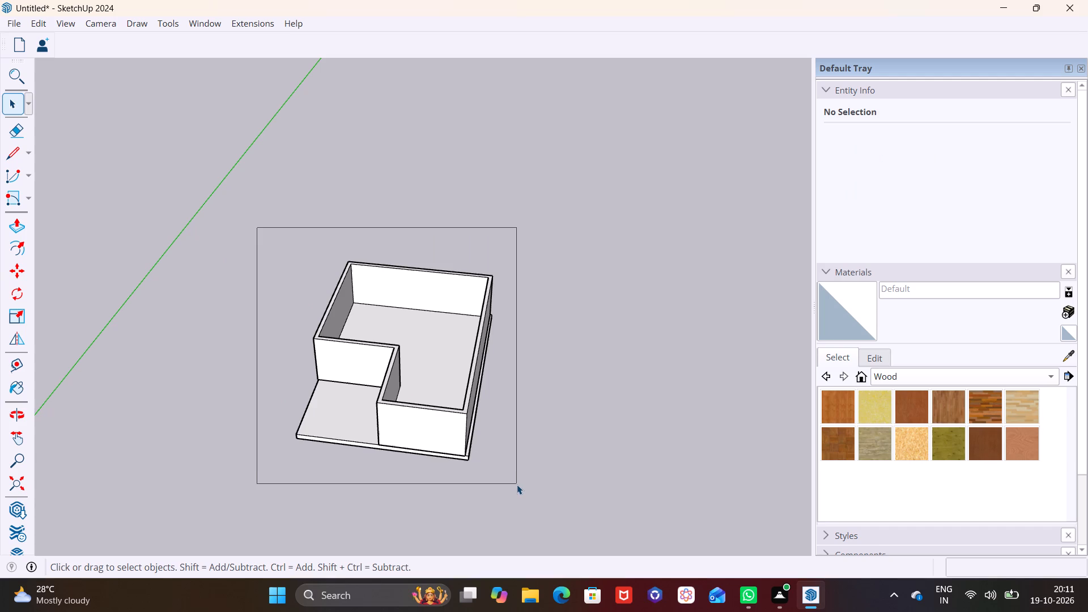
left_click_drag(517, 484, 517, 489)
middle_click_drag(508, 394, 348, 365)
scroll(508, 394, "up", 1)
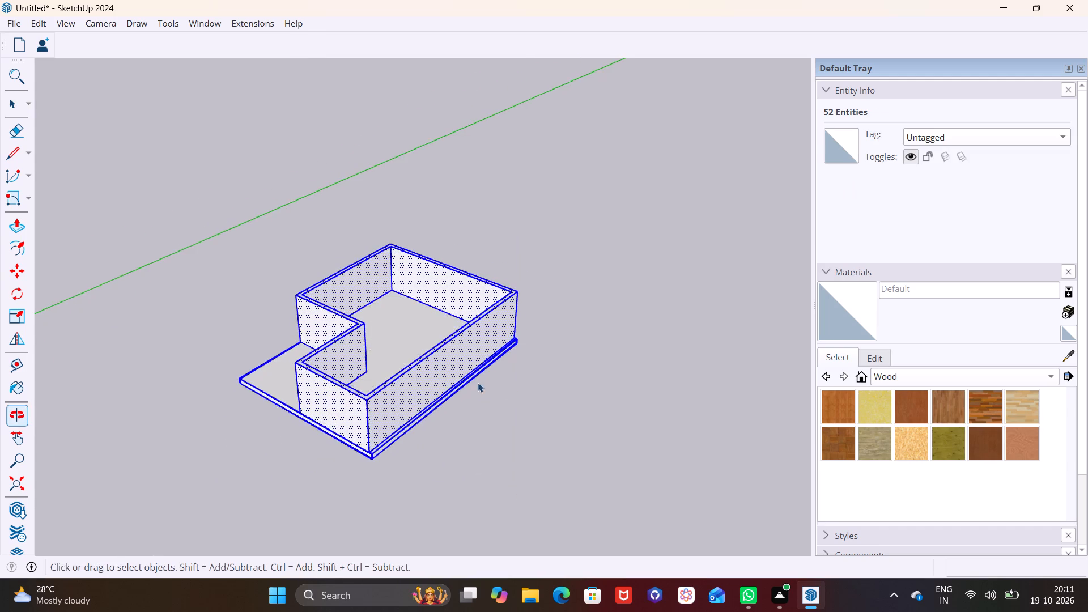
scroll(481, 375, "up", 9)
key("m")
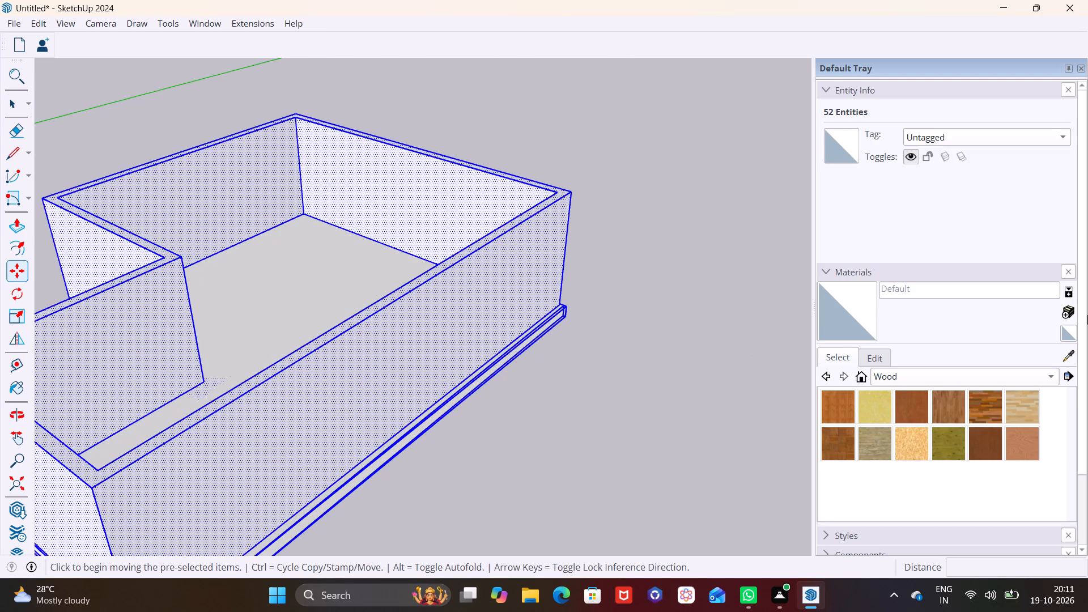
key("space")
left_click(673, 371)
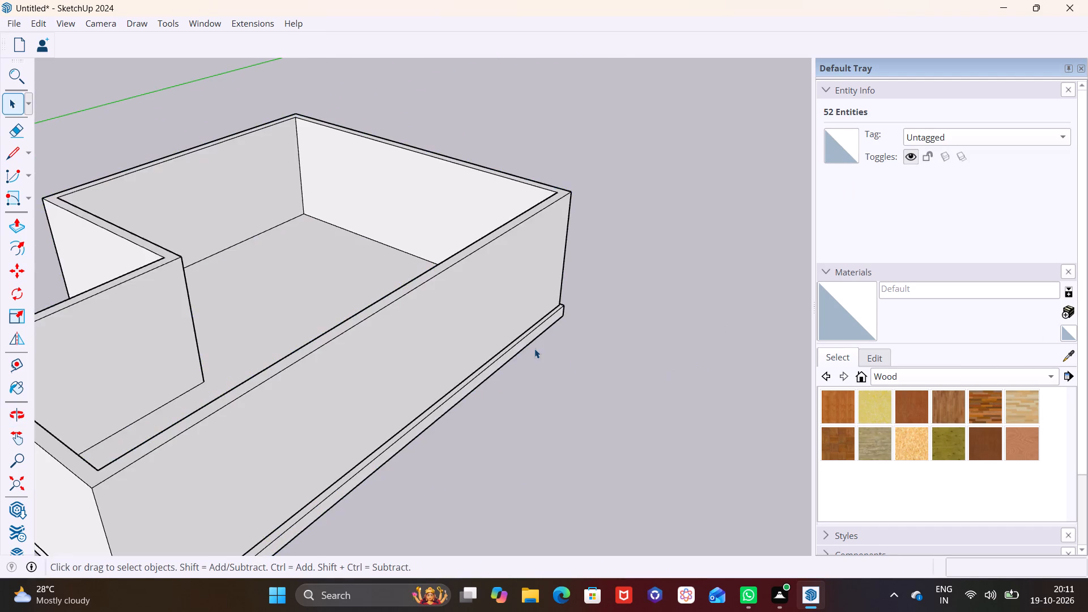
Open the base slab group and Push/Pull its projecting 40' side face inward about 5 13/16" toward the wall.
scroll(534, 348, "up", 5)
middle_click_drag(0, 266, 96, 198)
scroll(239, 337, "down", 1)
middle_click_drag(249, 348, 250, 343)
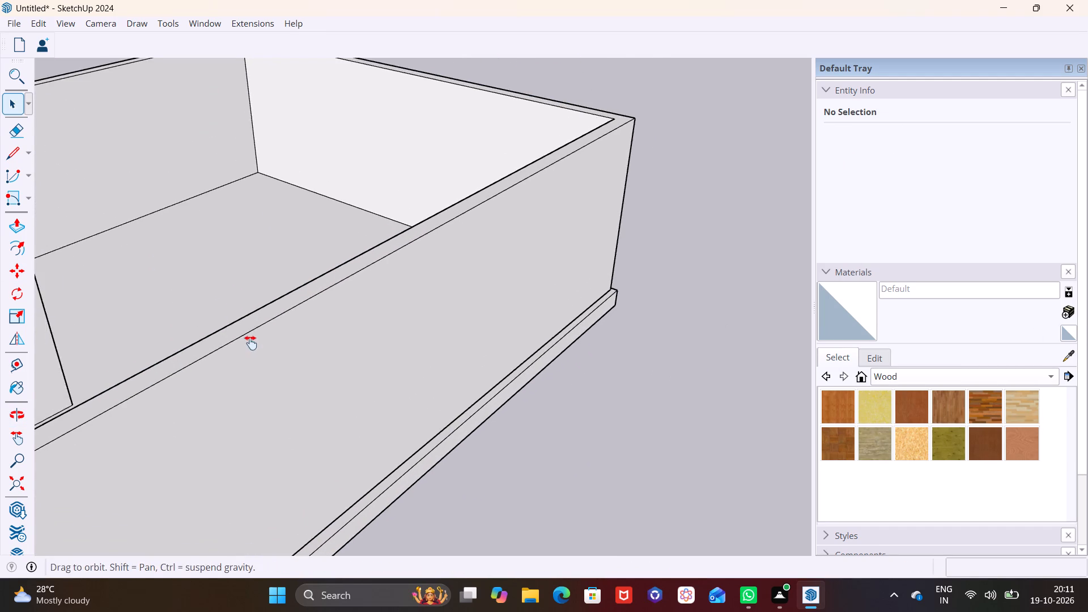
middle_click_drag(250, 343, 333, 262)
left_click(428, 451)
triple_click(428, 451)
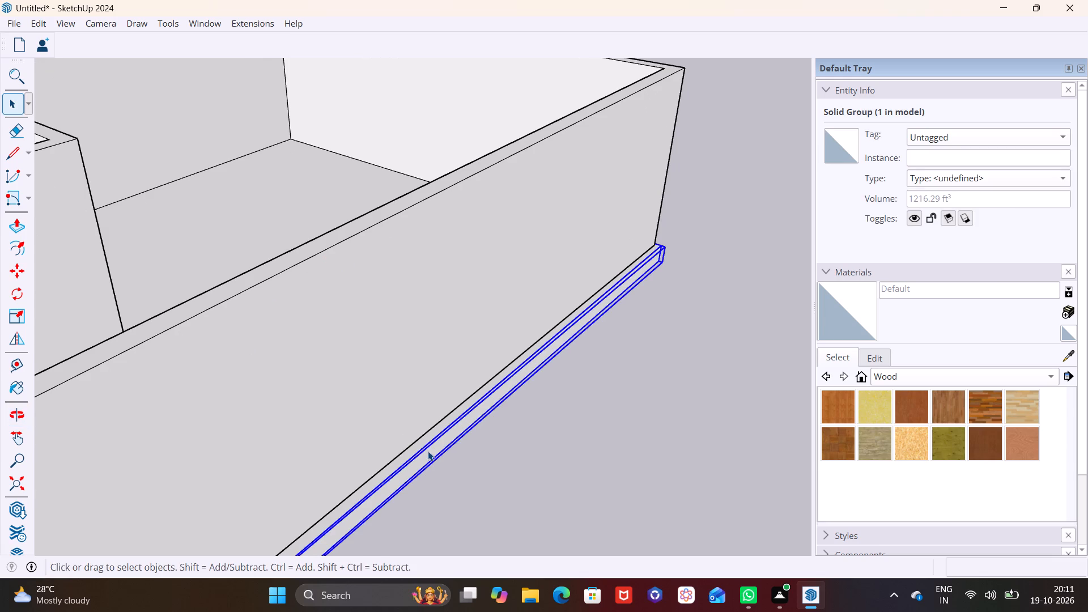
left_click(428, 451)
left_click(428, 451)
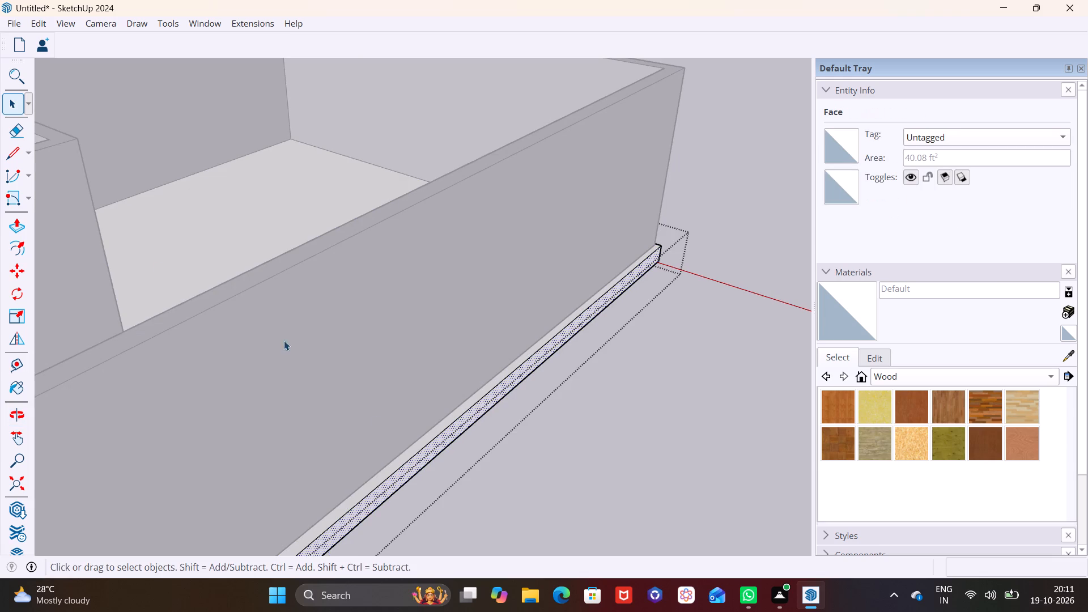
left_click(14, 226)
left_click(469, 423)
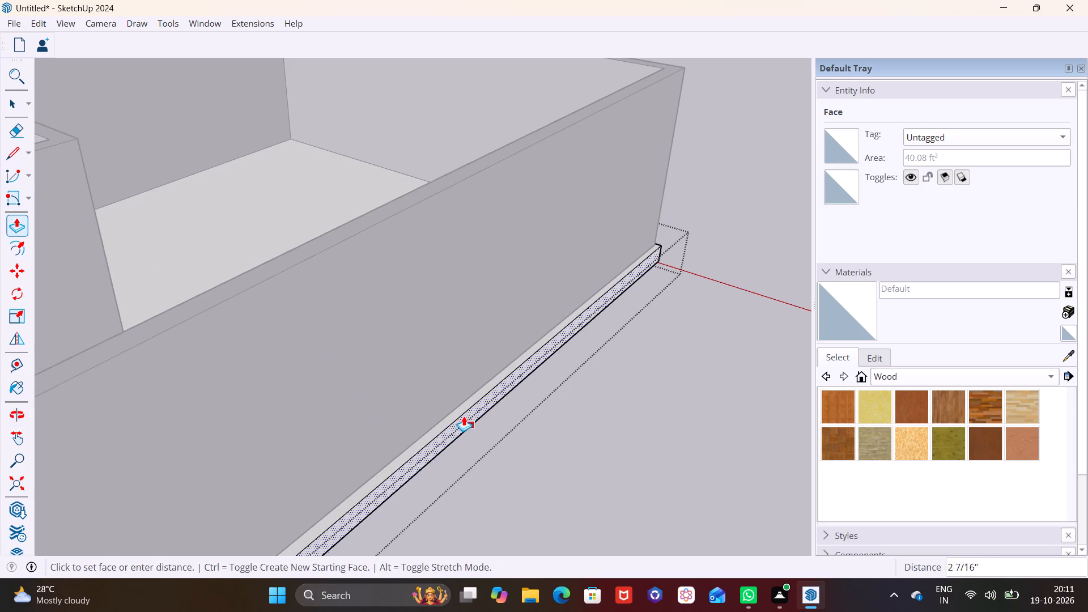
left_click(338, 240)
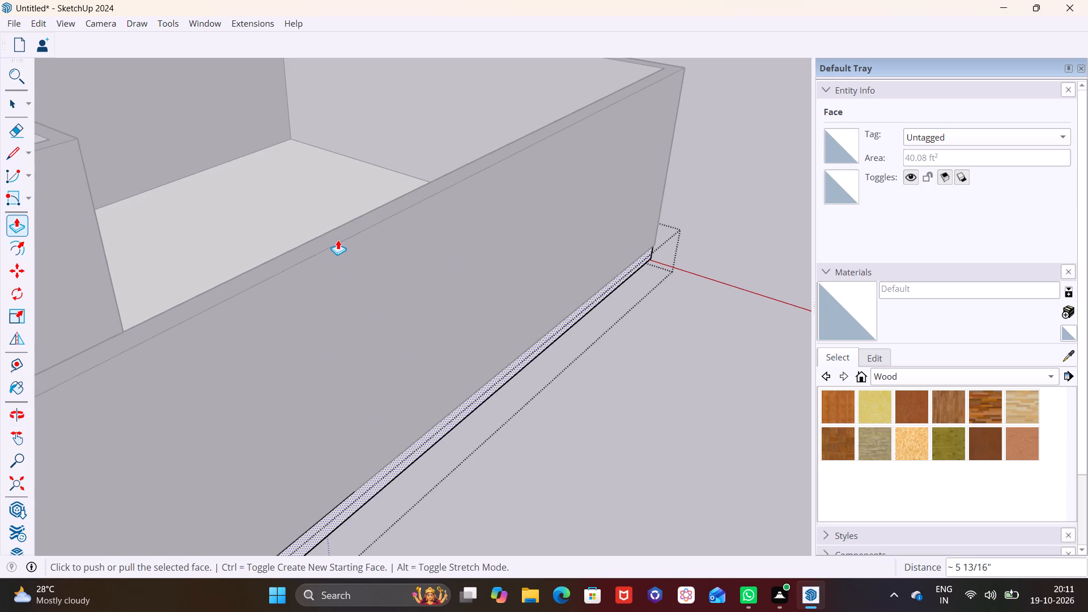
key("space")
left_click(639, 389)
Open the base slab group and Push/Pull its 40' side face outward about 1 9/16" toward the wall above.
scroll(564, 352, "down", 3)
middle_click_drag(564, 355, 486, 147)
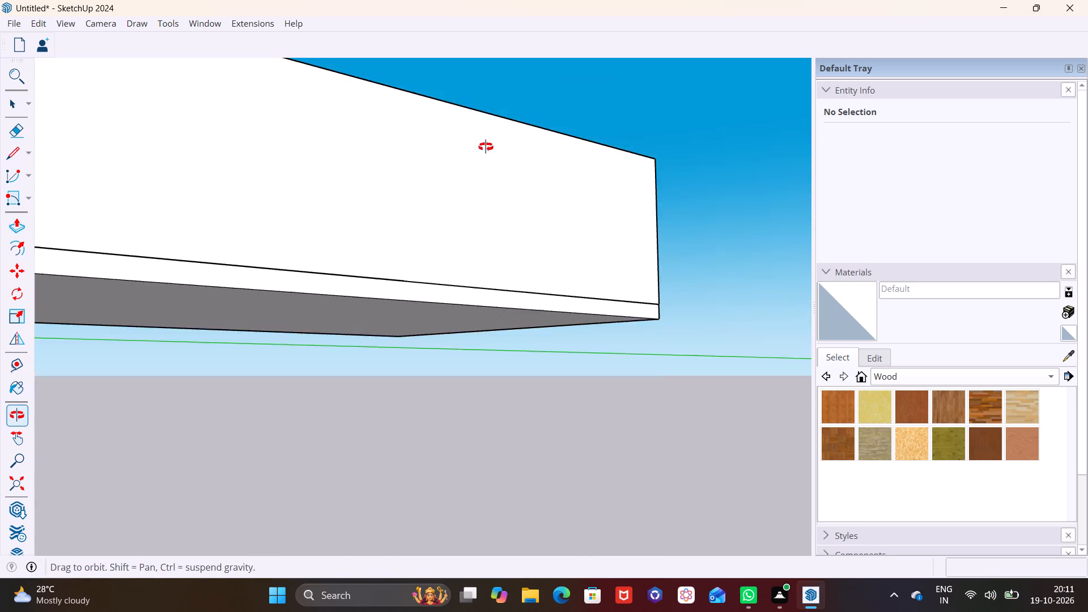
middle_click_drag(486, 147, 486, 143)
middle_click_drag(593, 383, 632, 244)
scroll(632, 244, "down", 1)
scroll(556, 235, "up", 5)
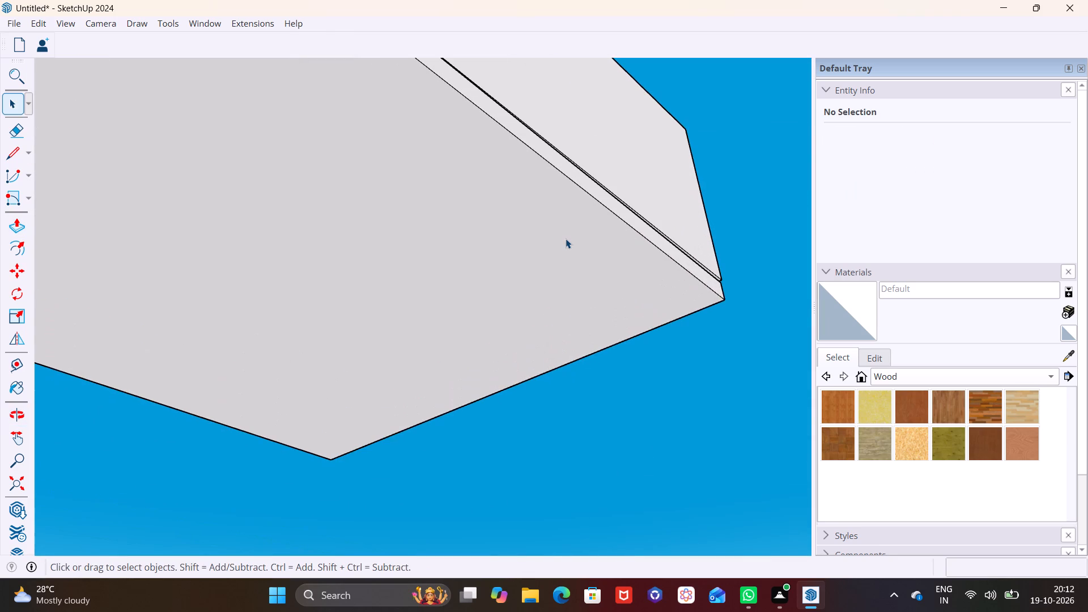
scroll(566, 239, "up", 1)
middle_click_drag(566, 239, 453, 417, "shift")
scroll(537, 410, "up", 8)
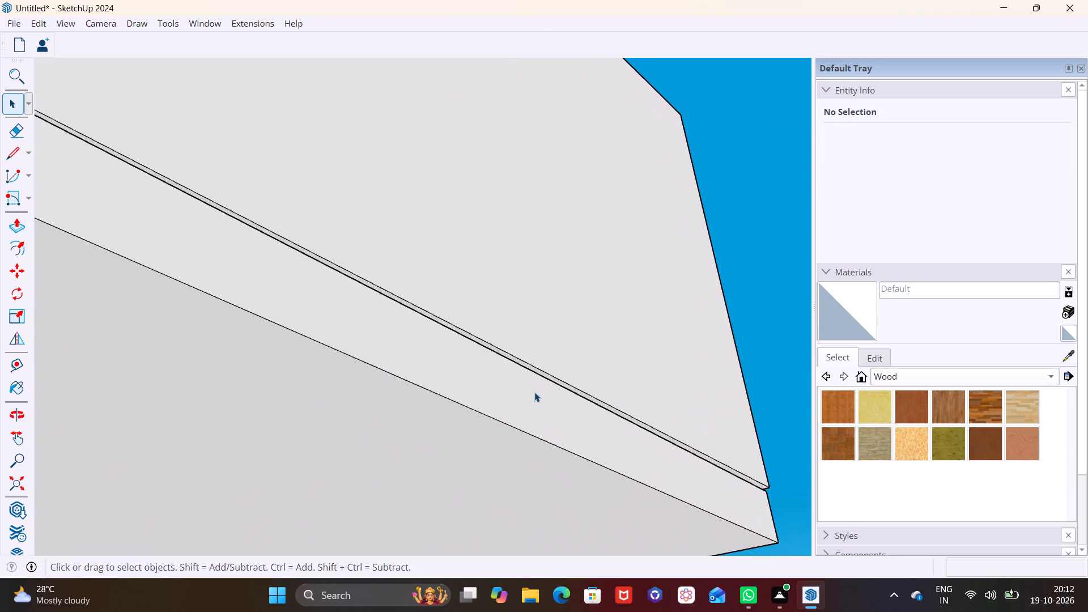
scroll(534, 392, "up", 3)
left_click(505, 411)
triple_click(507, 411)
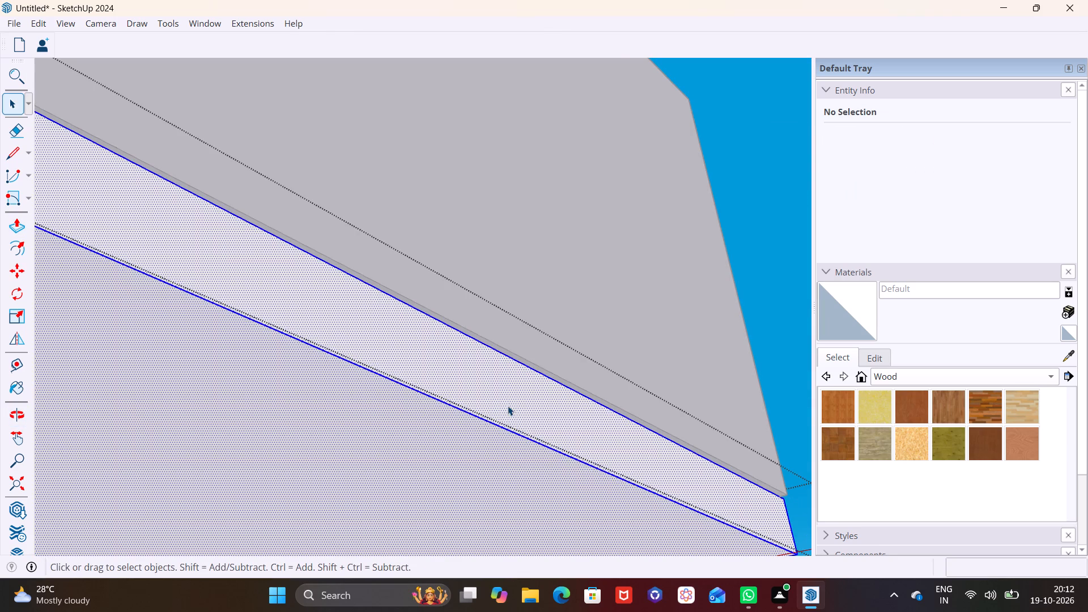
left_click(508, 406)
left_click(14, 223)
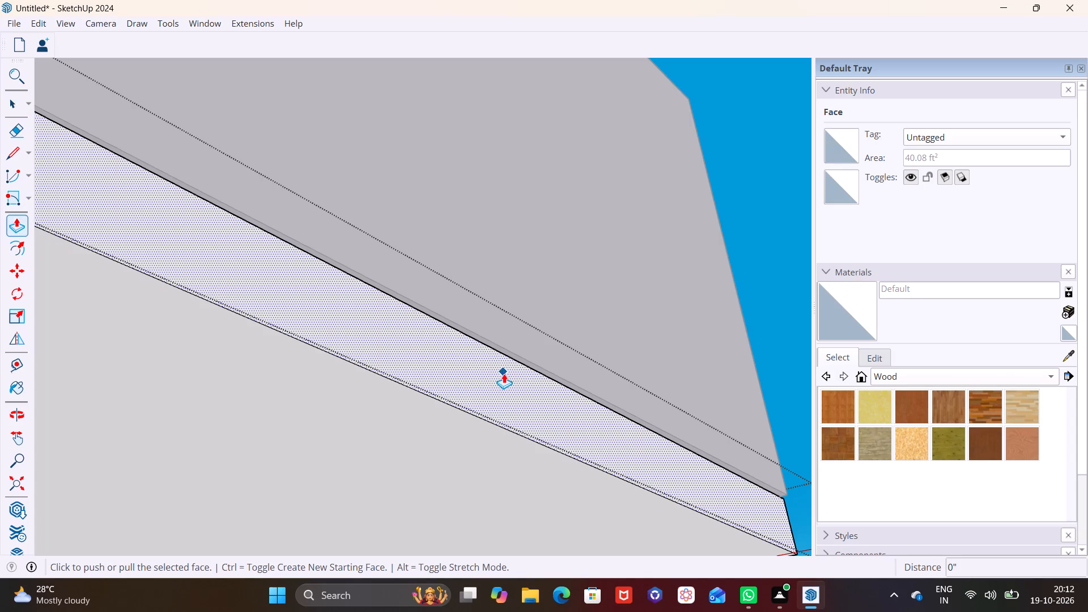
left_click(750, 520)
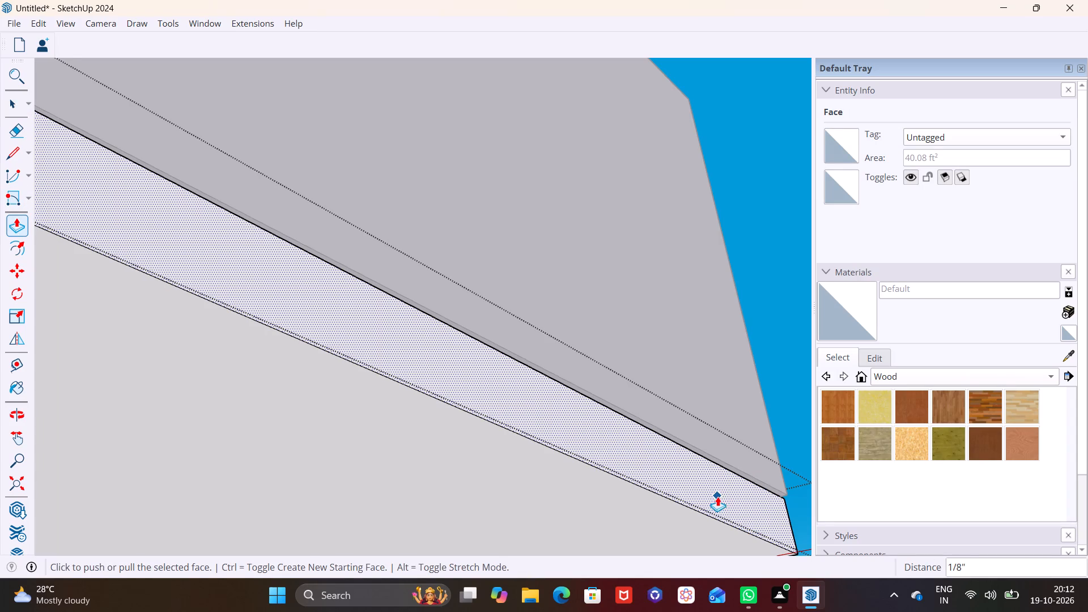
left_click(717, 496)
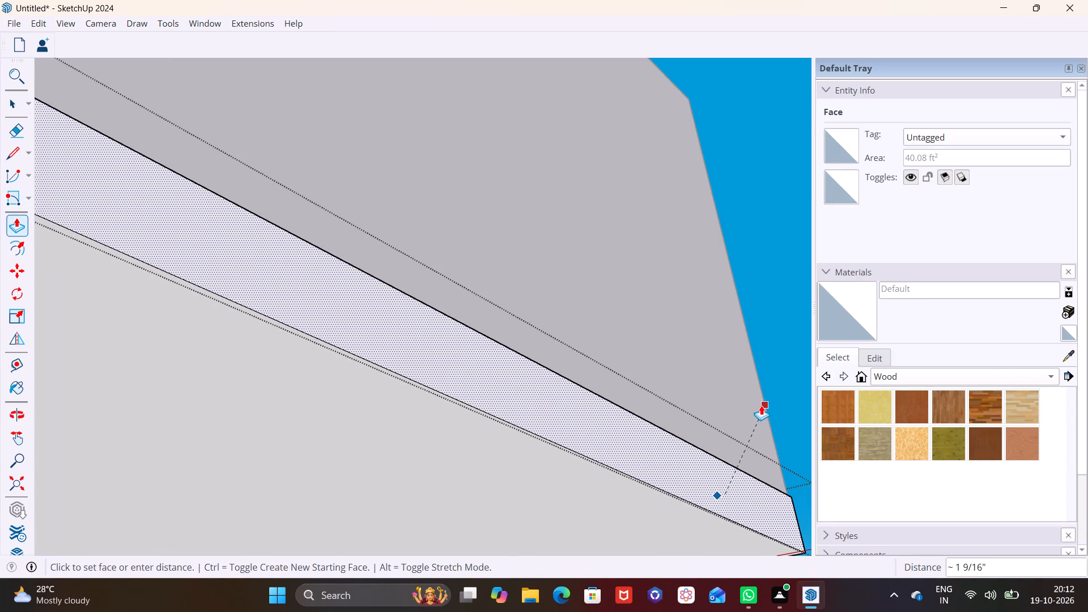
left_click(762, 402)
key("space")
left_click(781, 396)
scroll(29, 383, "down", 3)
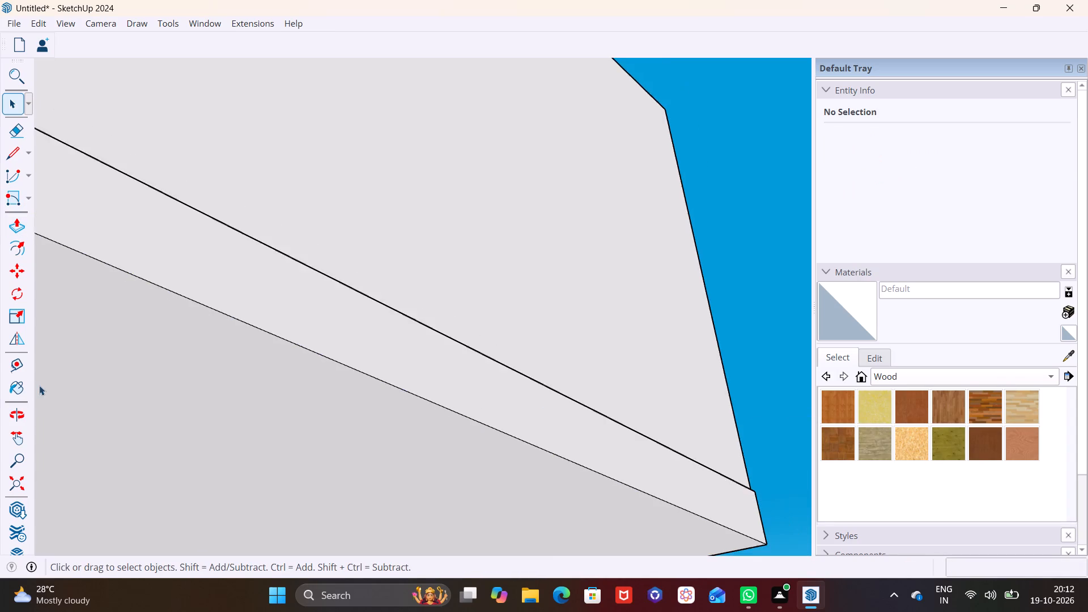
Examine how the base slab's edges line up with the shell walls from below, the side and above.
scroll(39, 385, "down", 14)
middle_click_drag(126, 389, 560, 389, "shift")
scroll(267, 294, "down", 8)
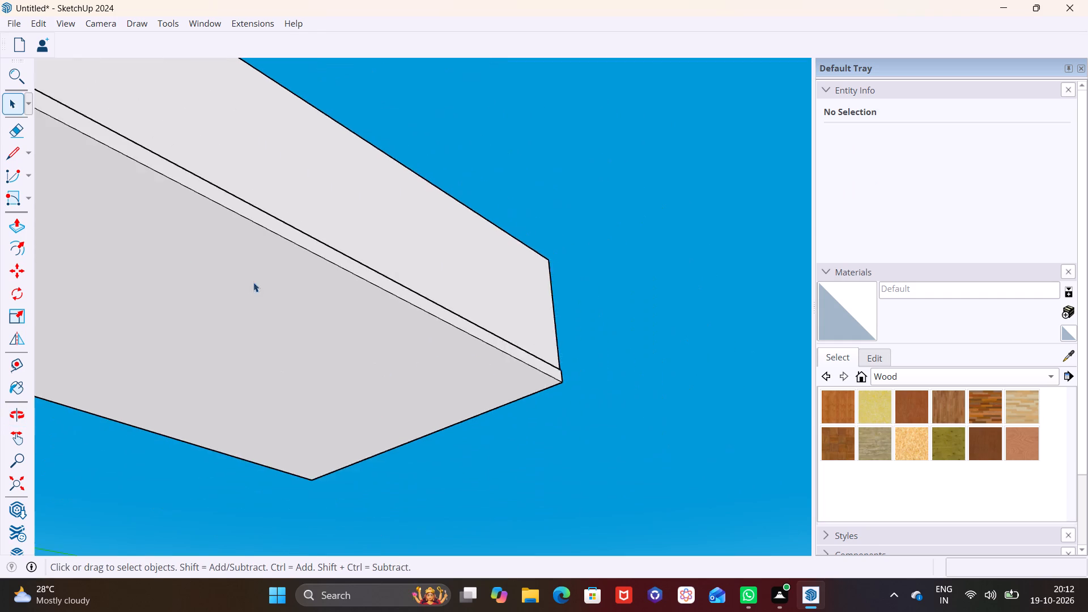
middle_click_drag(230, 303, 426, 384, "shift")
middle_click_drag(316, 221, 331, 406)
scroll(334, 406, "up", 4)
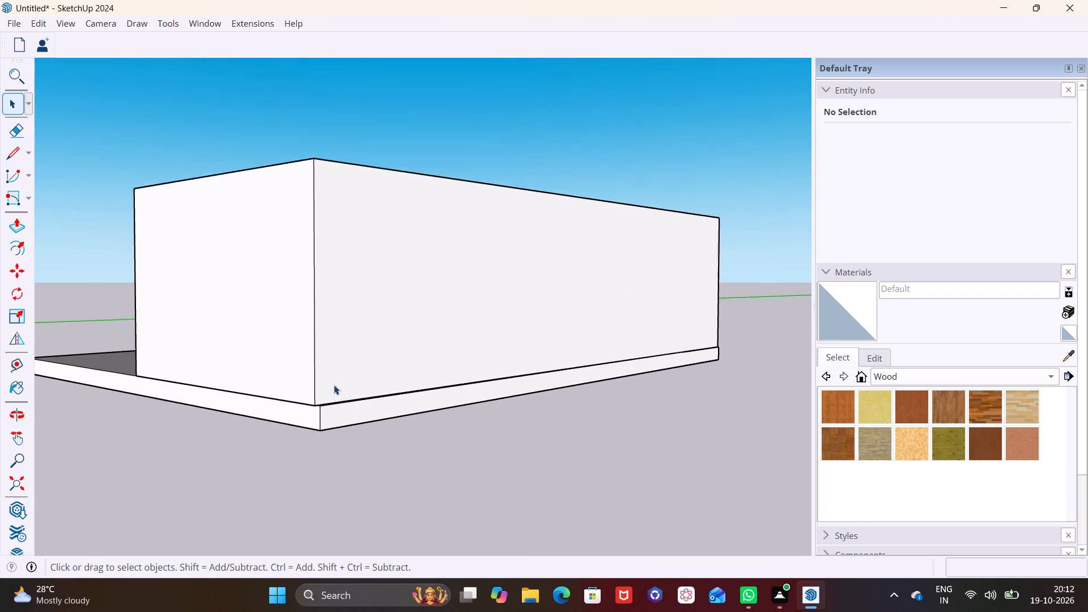
scroll(334, 385, "up", 3)
middle_click_drag(334, 375, 322, 488)
scroll(360, 451, "down", 5)
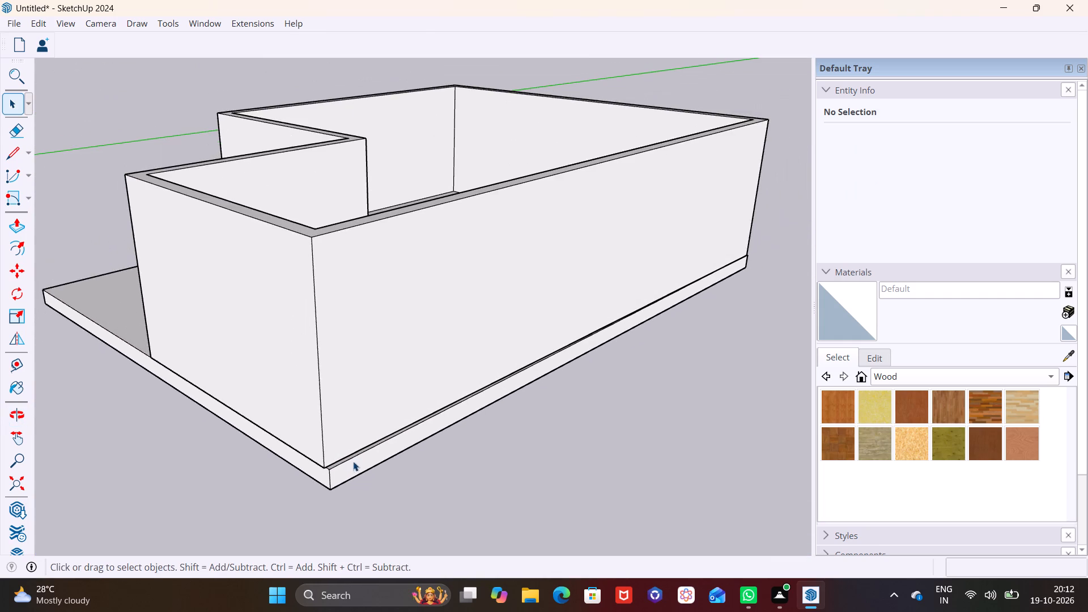
middle_click_drag(345, 467, 432, 478)
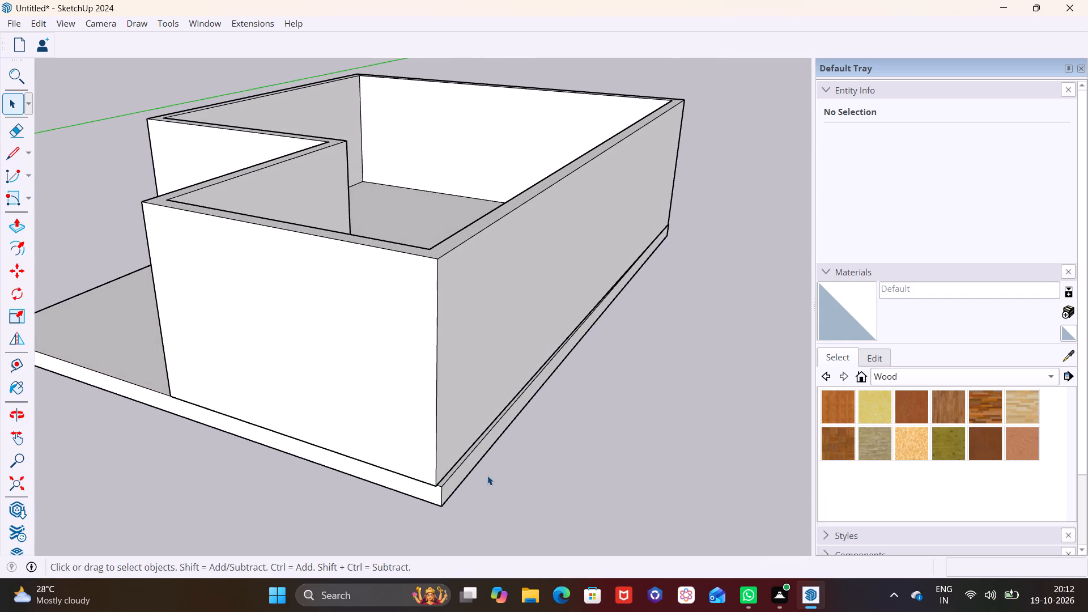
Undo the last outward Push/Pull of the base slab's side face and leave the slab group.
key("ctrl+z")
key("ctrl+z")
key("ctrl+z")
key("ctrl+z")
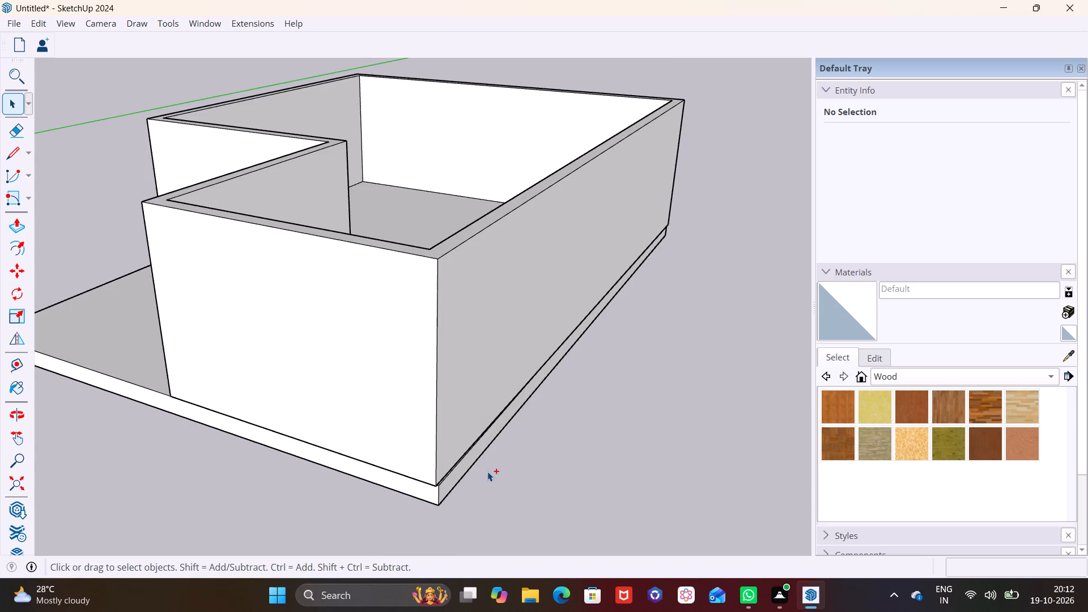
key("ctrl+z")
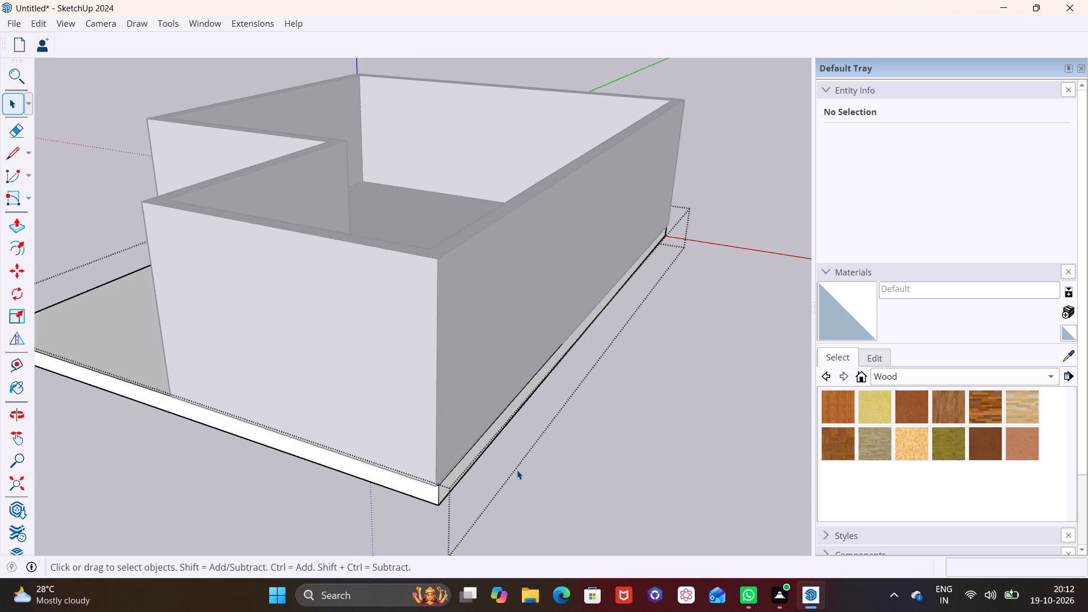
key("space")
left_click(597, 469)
Inspect the slab from below and undo the earlier slab Push/Pulls back to the 1' deep vertical face in the group.
middle_click_drag(559, 341, 450, 162)
scroll(559, 341, "up", 1)
scroll(887, 296, "up", 5)
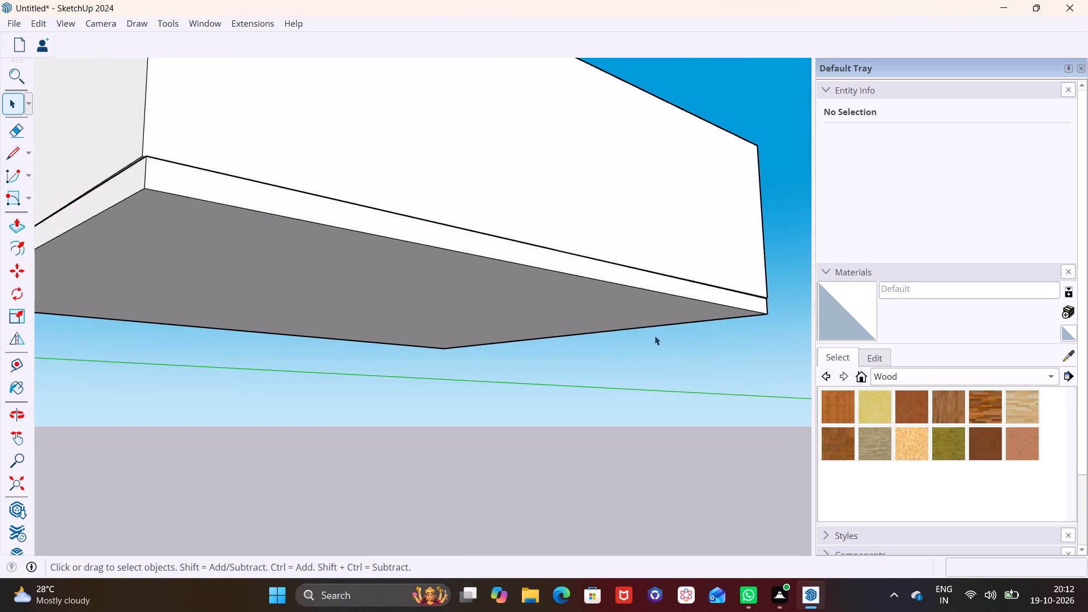
scroll(654, 335, "up", 6)
middle_click_drag(677, 279, 630, 171)
scroll(556, 248, "down", 13)
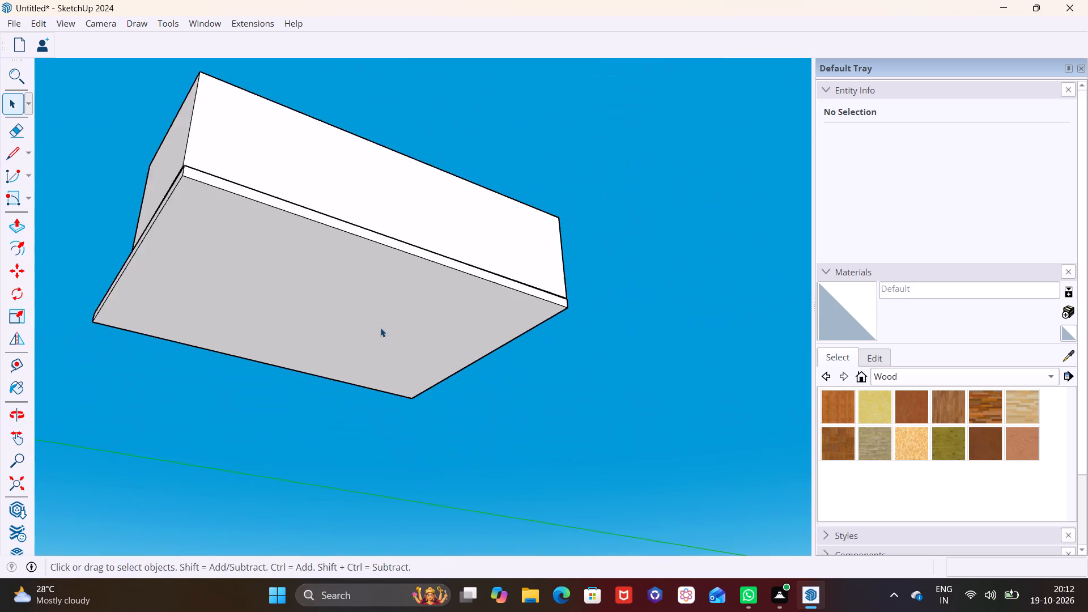
scroll(380, 328, "down", 3)
middle_click_drag(288, 341, 466, 517)
key("ctrl+z")
key("ctrl+z")
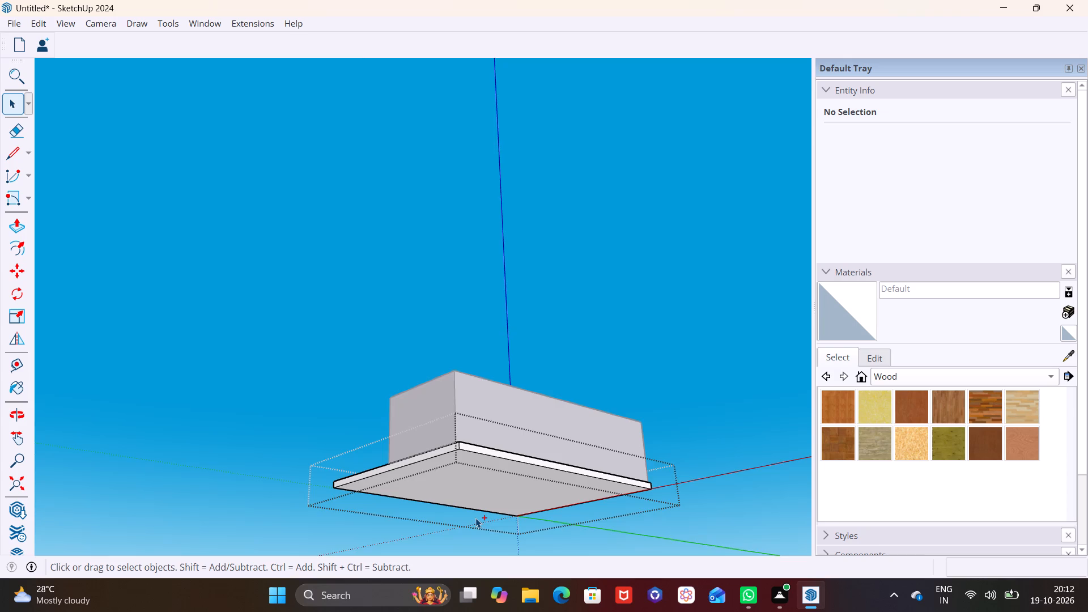
key("ctrl+z")
key("ctrl+z")
key("ctrl+z")
Push/Pull the 1' deep vertical face beneath the whole shell as far as the far outer wall corner, and close the group.
middle_click_drag(443, 427, 648, 512)
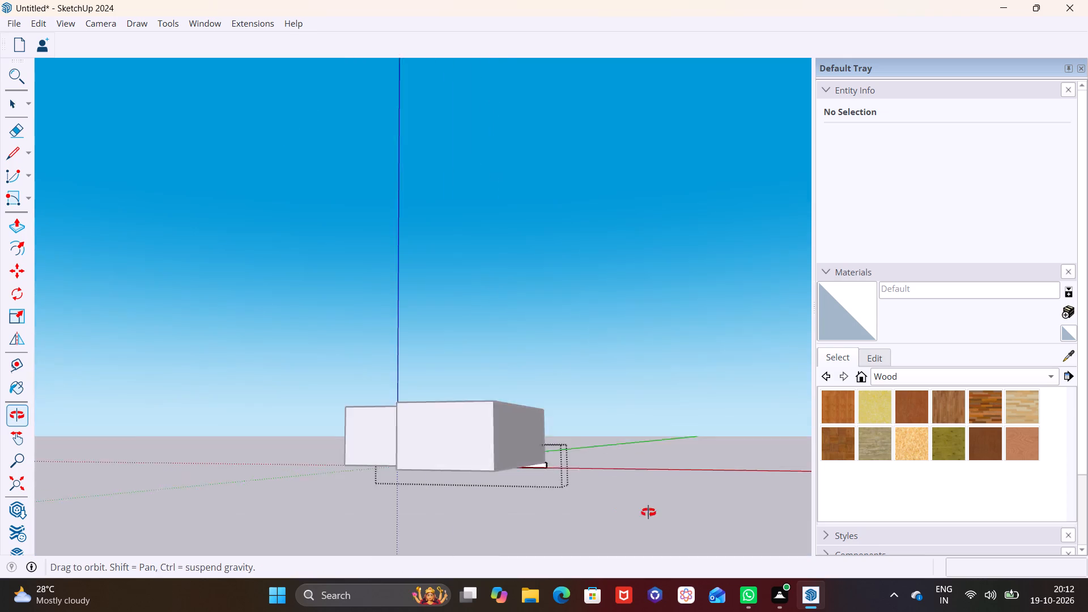
middle_click_drag(648, 512, 671, 508)
middle_click_drag(331, 511, 670, 490)
scroll(278, 487, "up", 14)
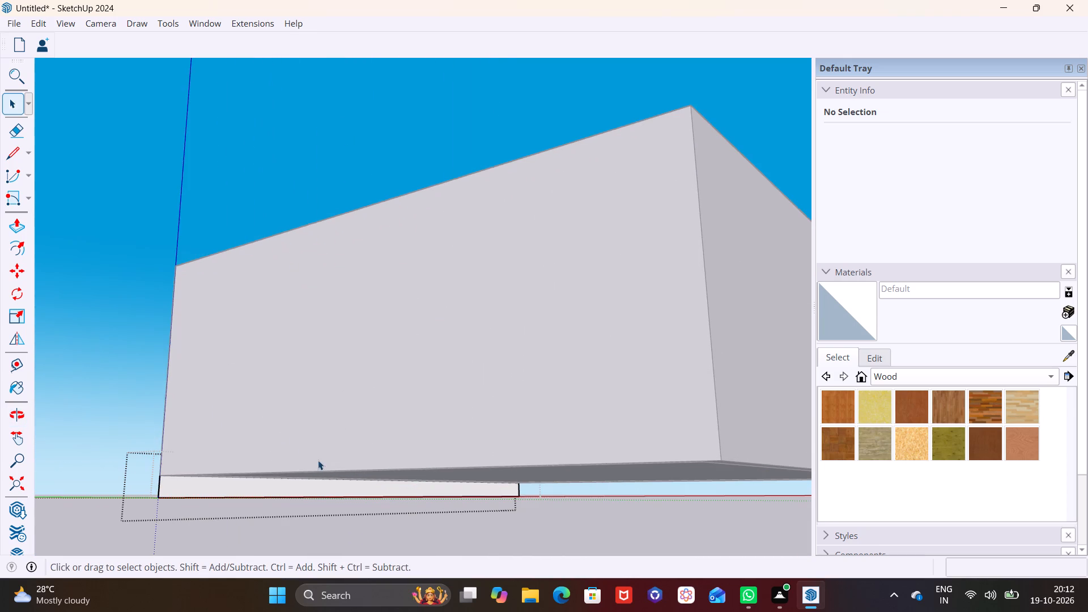
scroll(318, 460, "up", 1)
left_click(307, 488)
double_click(309, 488)
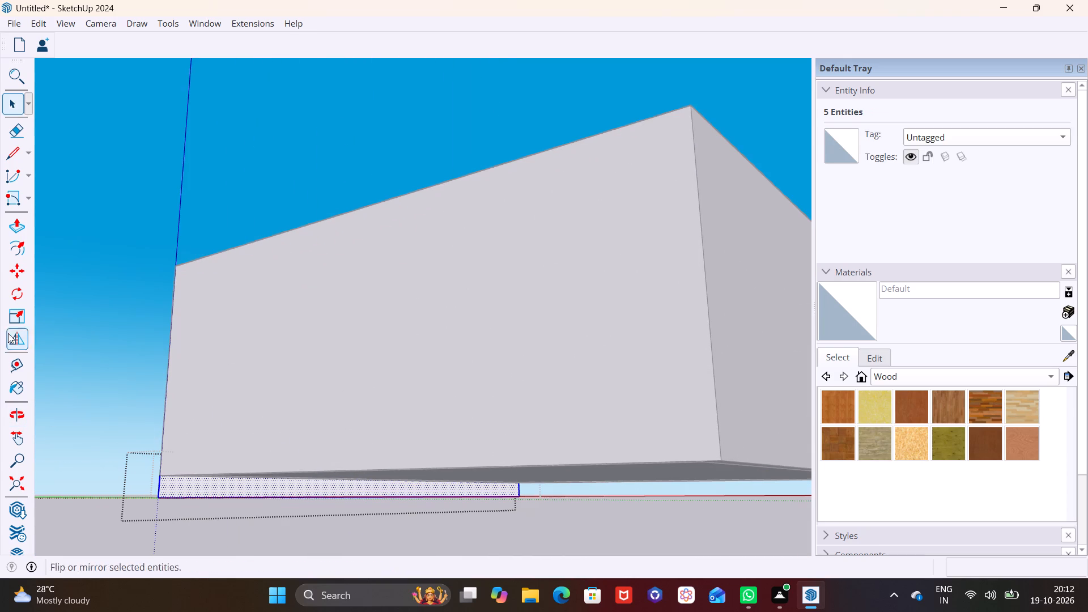
left_click(16, 227)
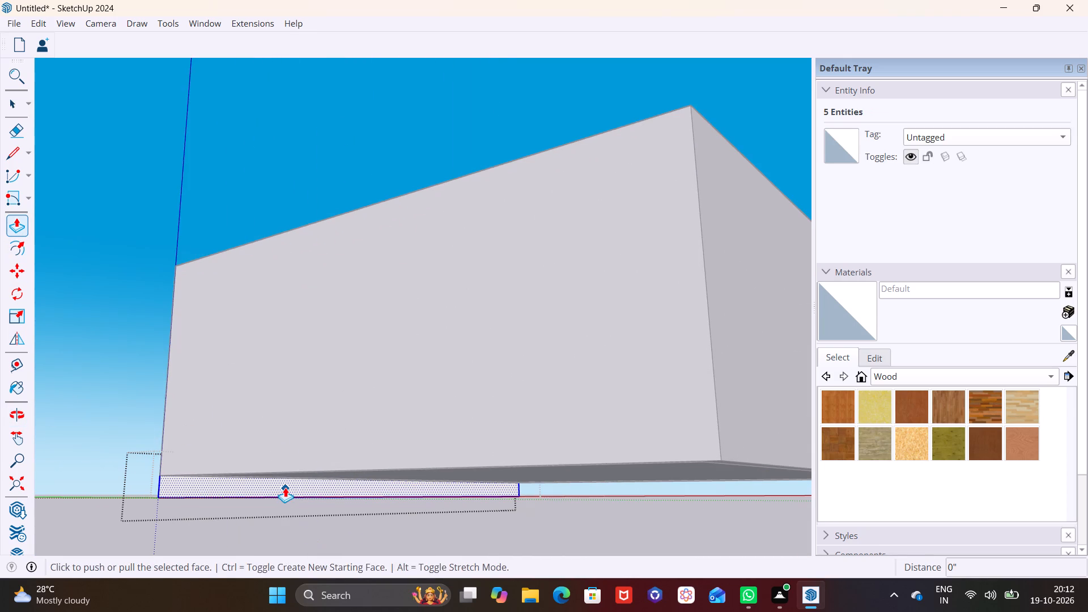
left_click(285, 487)
scroll(360, 477, "down", 5)
middle_click(360, 477)
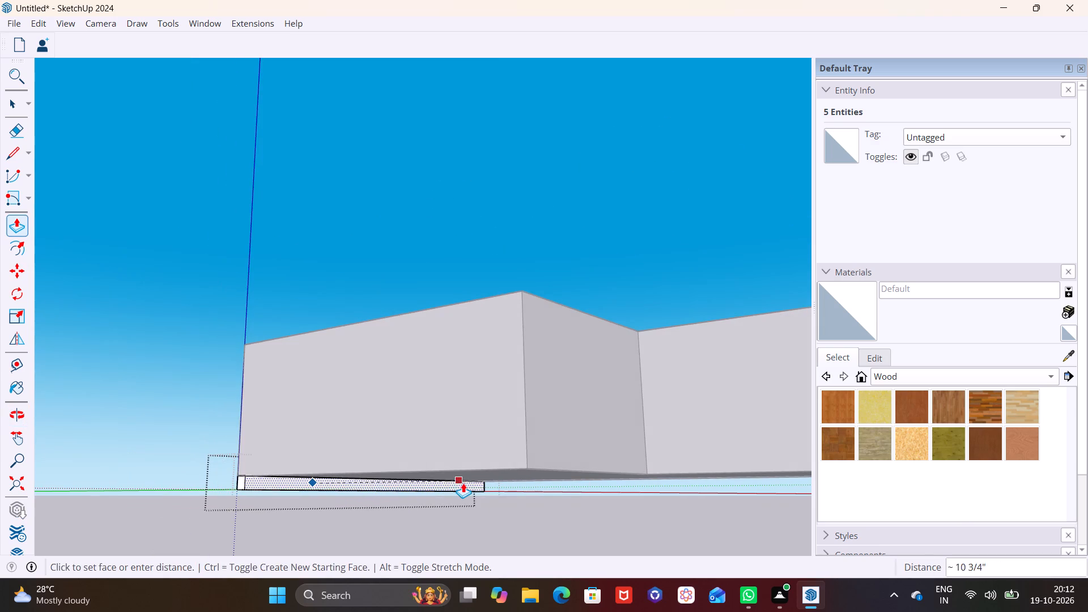
middle_click_drag(463, 483, 174, 474)
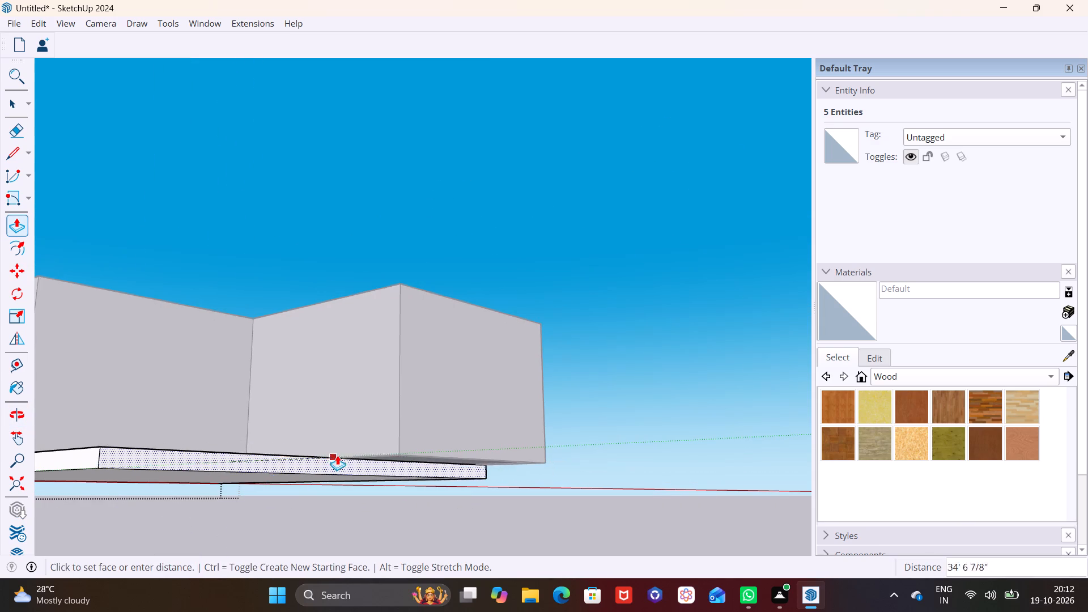
left_click(398, 399)
key("space")
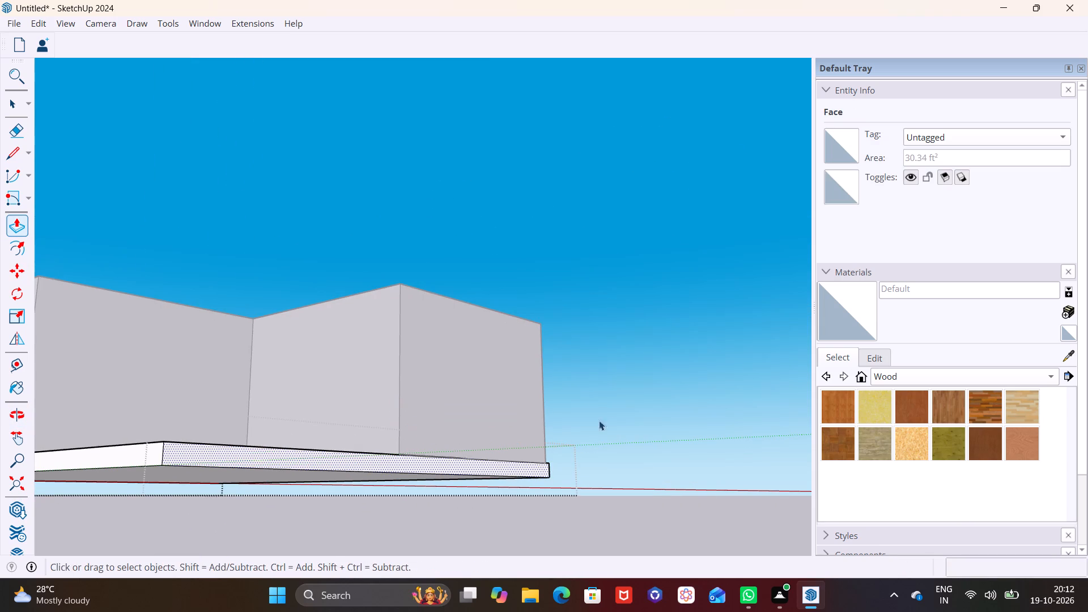
left_click(605, 415)
Examine the shell and the rebuilt base slab from above and from several sides.
middle_click_drag(542, 415, 109, 609)
scroll(382, 409, "down", 1)
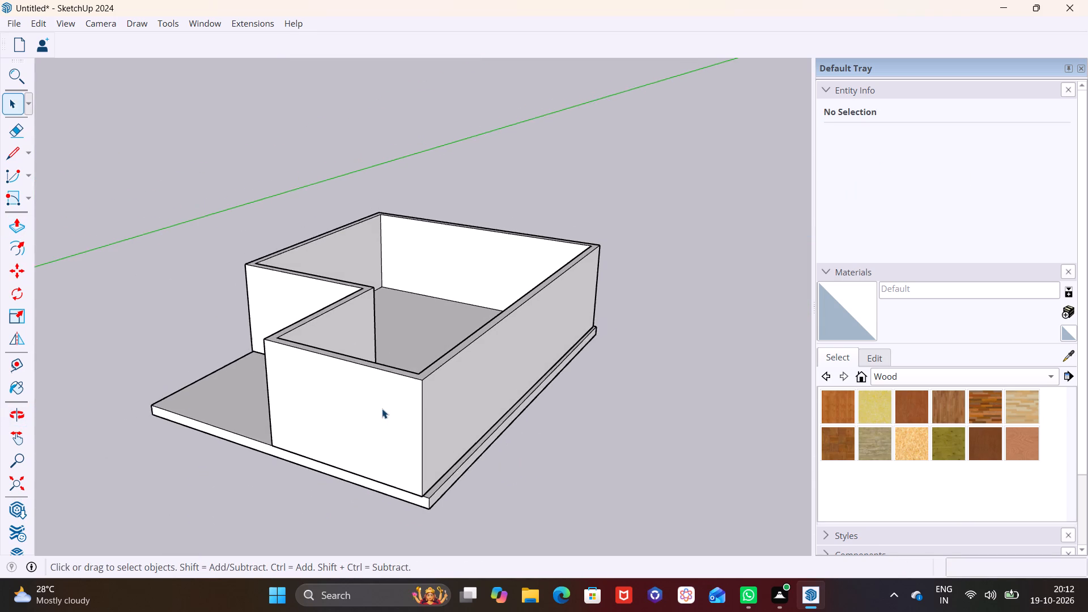
scroll(382, 409, "down", 1)
middle_click_drag(382, 410, 594, 414)
middle_click_drag(272, 454, 443, 330)
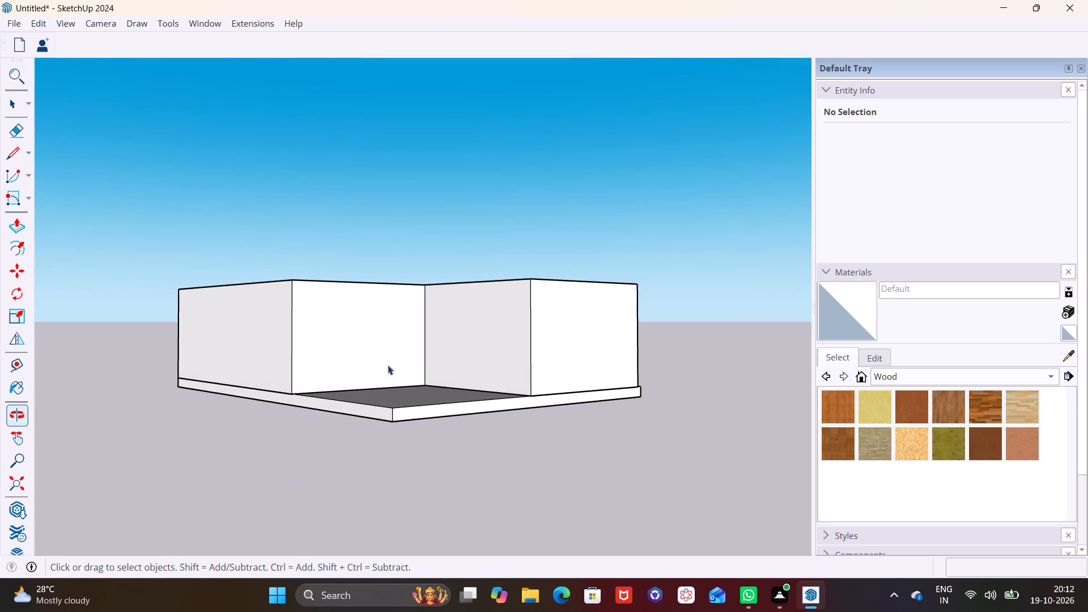
middle_click_drag(288, 393, 192, 522)
middle_click_drag(529, 407, 274, 520)
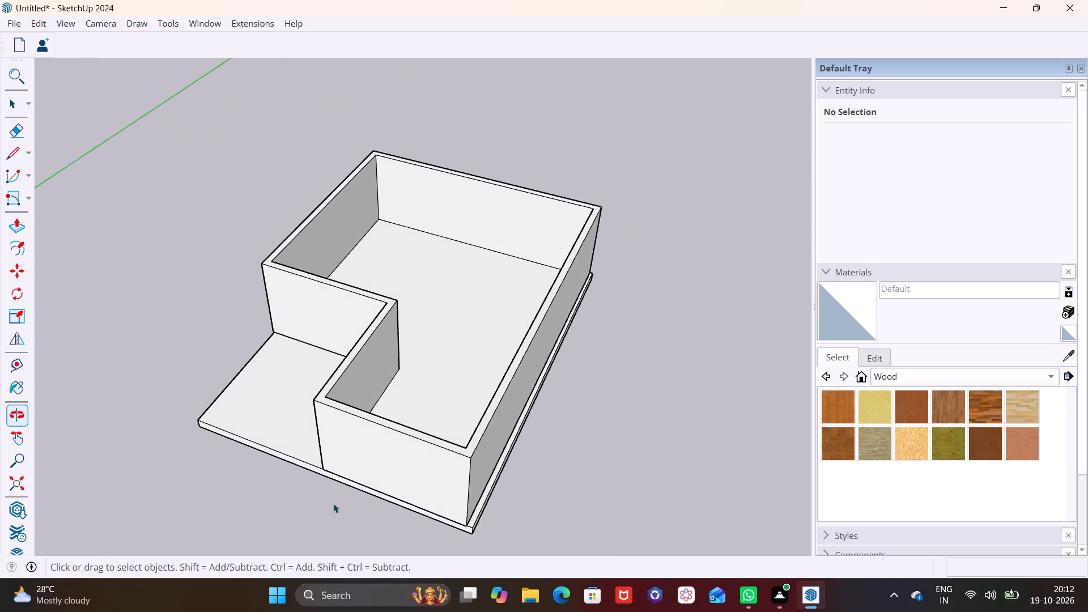
scroll(496, 436, "up", 5)
scroll(502, 482, "down", 11)
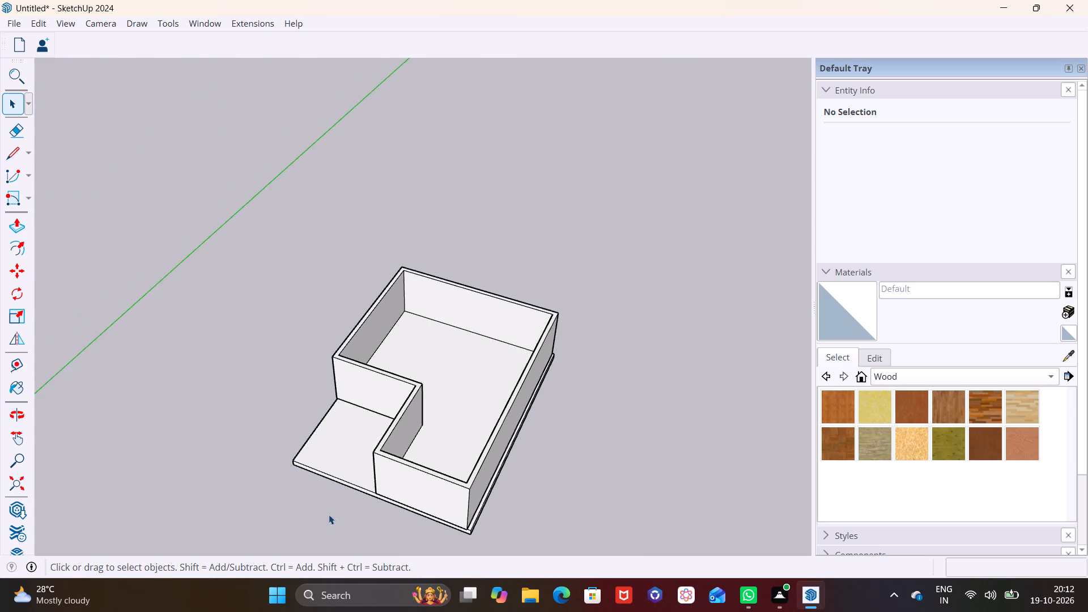
middle_click_drag(341, 495, 460, 301)
middle_click_drag(449, 417, 496, 515)
middle_click(491, 500)
scroll(491, 500, "down", 2)
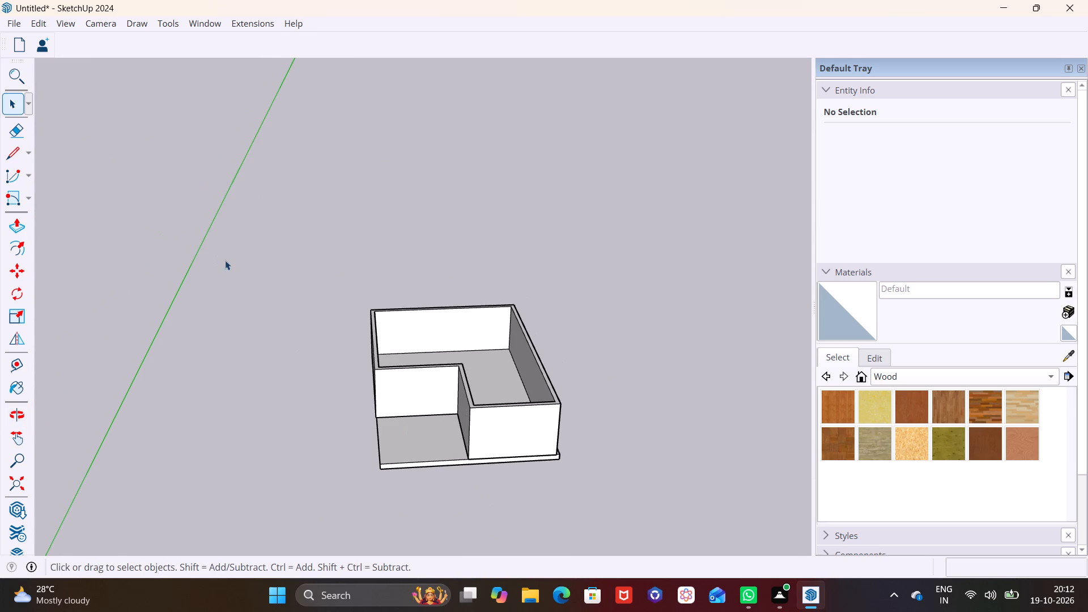
Copy the entire shell and base slab upward, from the slab's bottom corner to the wall's top corner, as a second storey.
left_click_drag(305, 256, 706, 528)
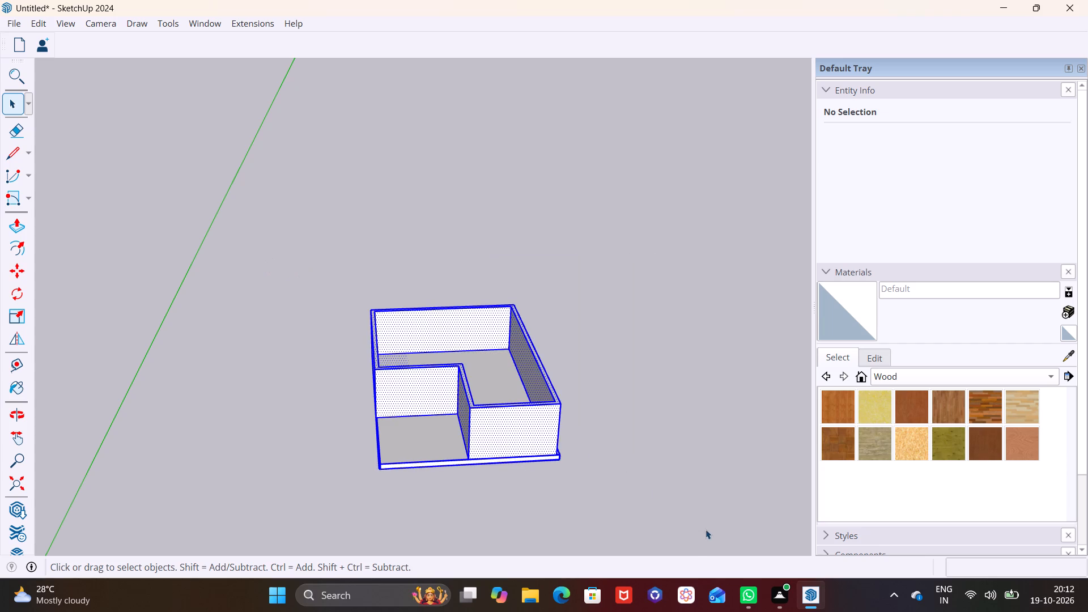
scroll(610, 520, "up", 11)
middle_click_drag(555, 443, 409, 442)
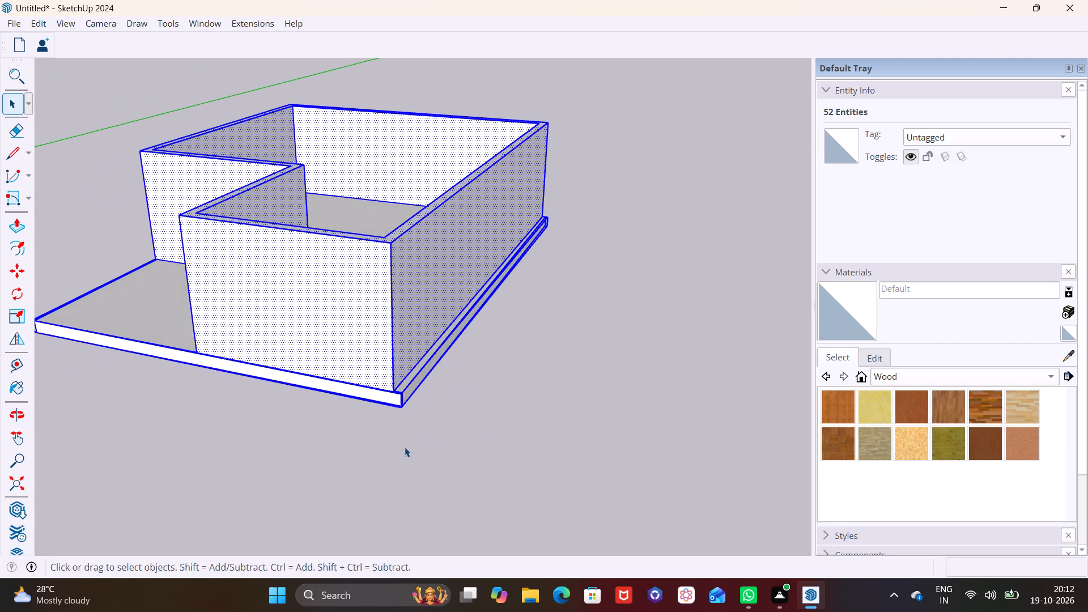
key("m")
left_click(401, 410)
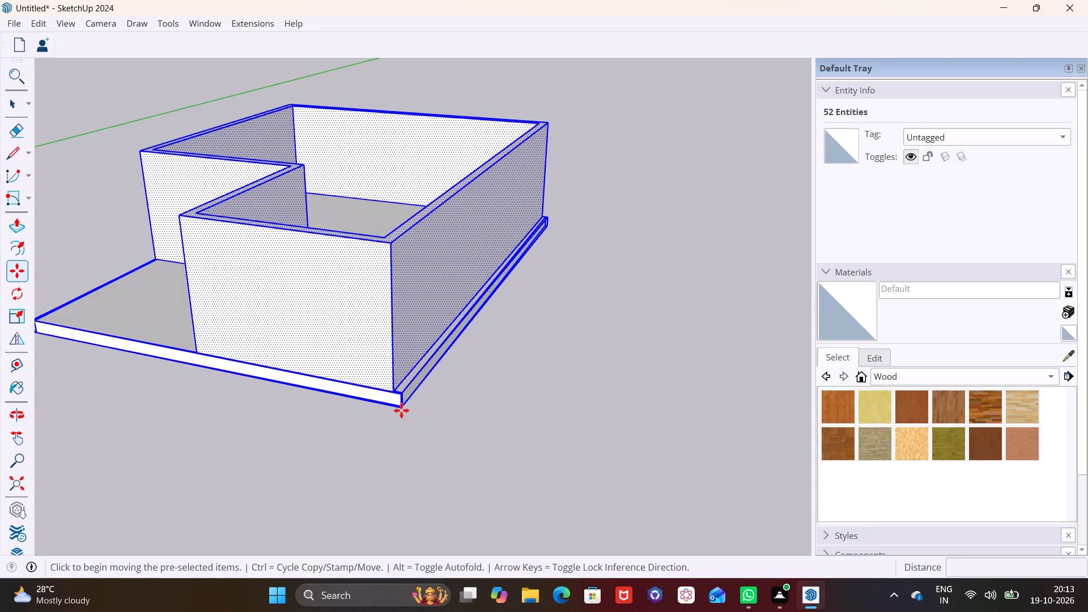
left_click(388, 243)
key("space")
left_click(557, 350)
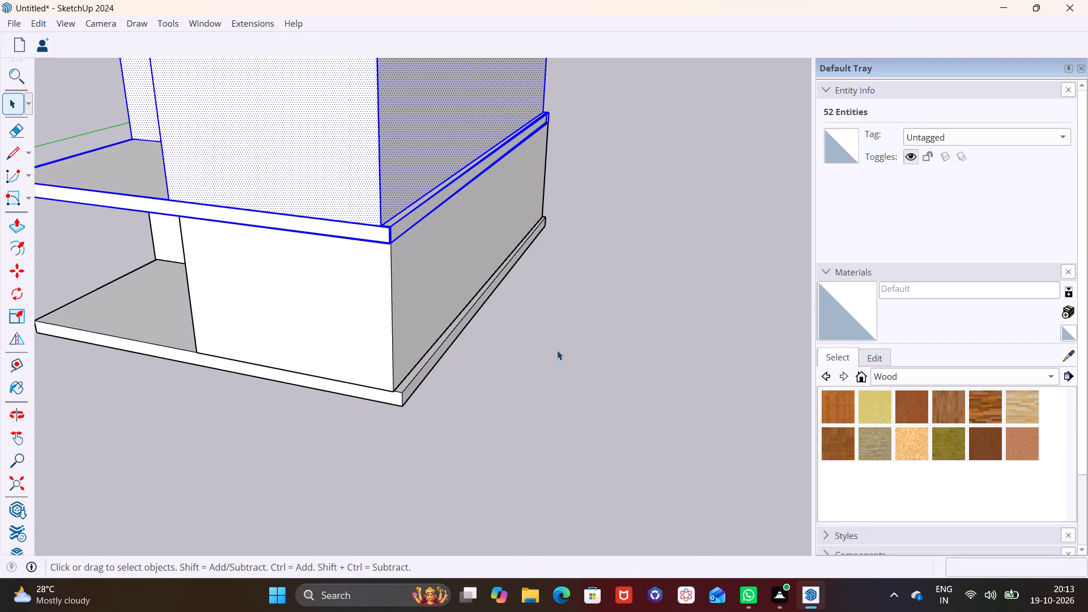
Examine the stacked two-storey model from several sides and from above.
scroll(517, 356, "down", 8)
middle_click_drag(493, 388, 698, 359)
middle_click_drag(346, 356, 395, 504, "shift")
middle_click_drag(482, 512, 543, 426)
scroll(545, 421, "down", 6)
middle_click_drag(546, 421, 532, 390)
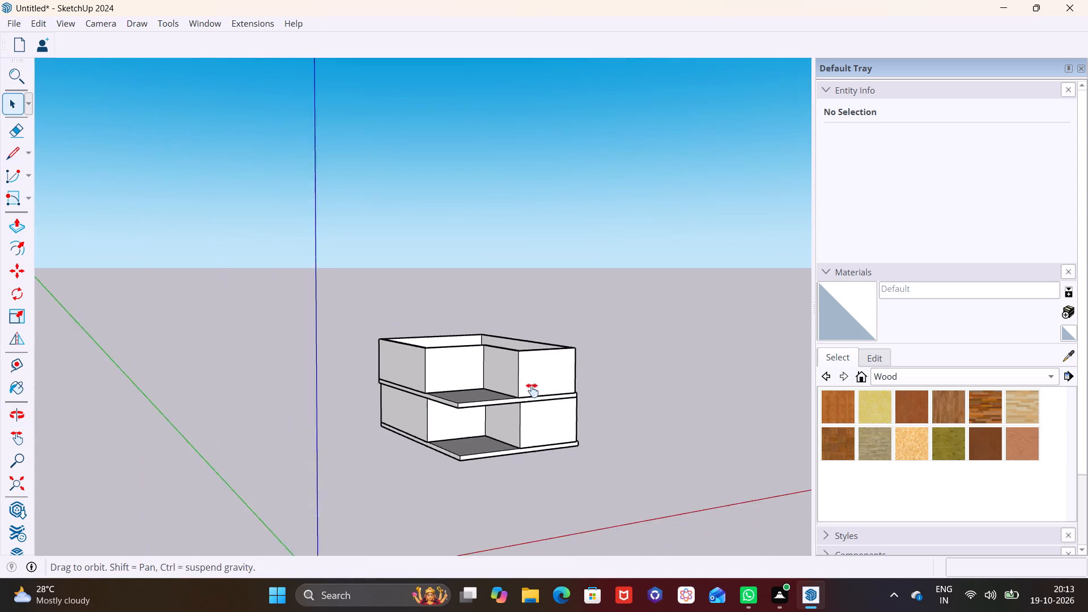
middle_click_drag(532, 390, 505, 343)
middle_click_drag(503, 344, 466, 483)
scroll(456, 377, "up", 5)
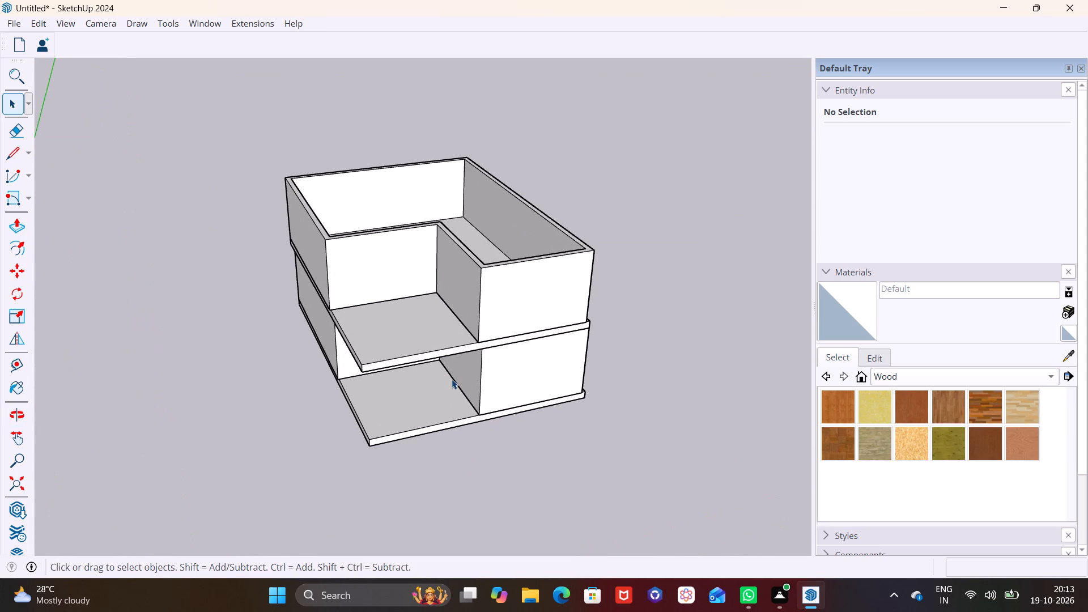
middle_click_drag(452, 379, 375, 474, "shift")
scroll(375, 474, "up", 1, "shift")
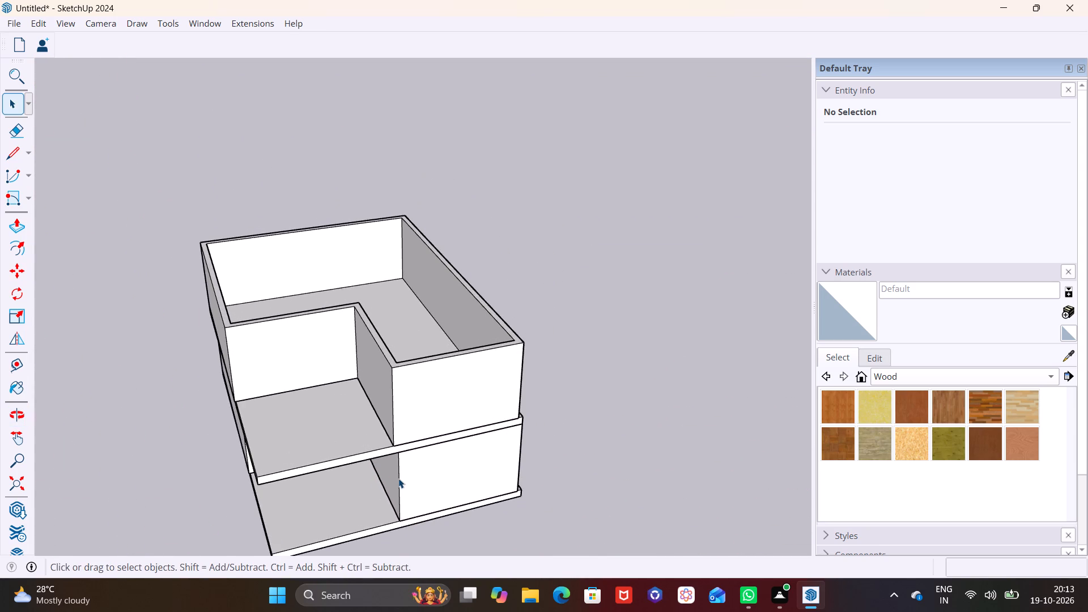
scroll(398, 478, "up", 2)
middle_click_drag(398, 478, 421, 368)
scroll(407, 400, "down", 2)
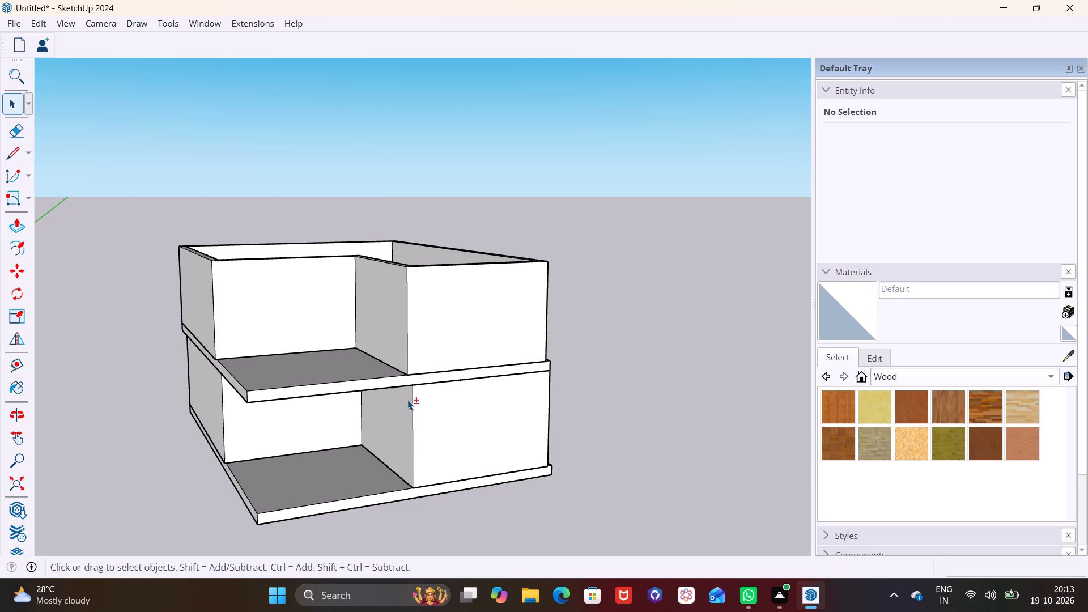
middle_click_drag(405, 397, 475, 394, "shift")
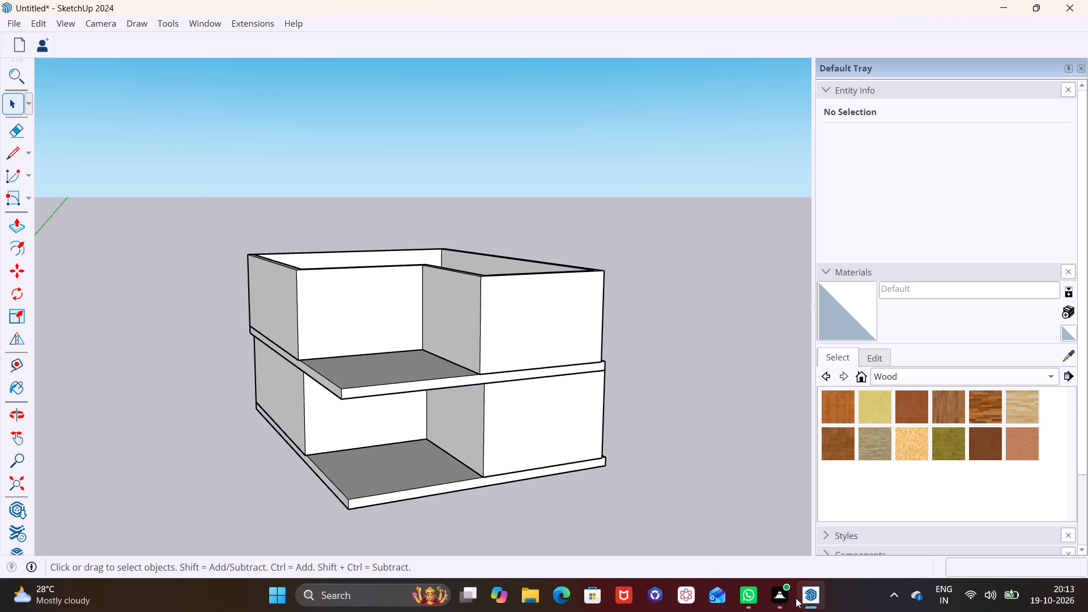
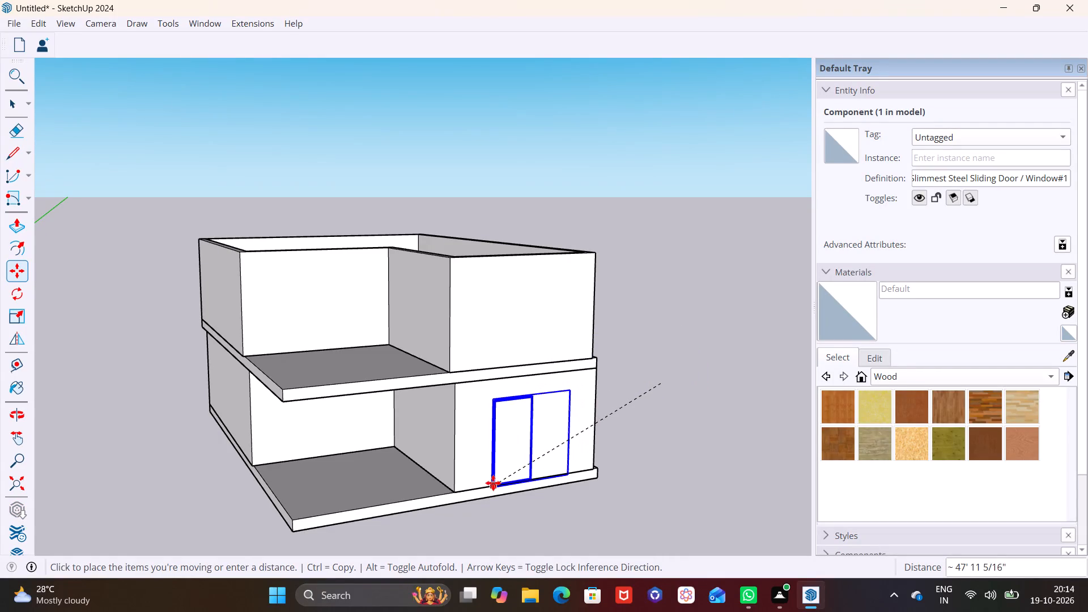
Place the sliding door/window component against the ground-floor end wall of the L-shaped building, at the base slab.
scroll(495, 477, "down", 4)
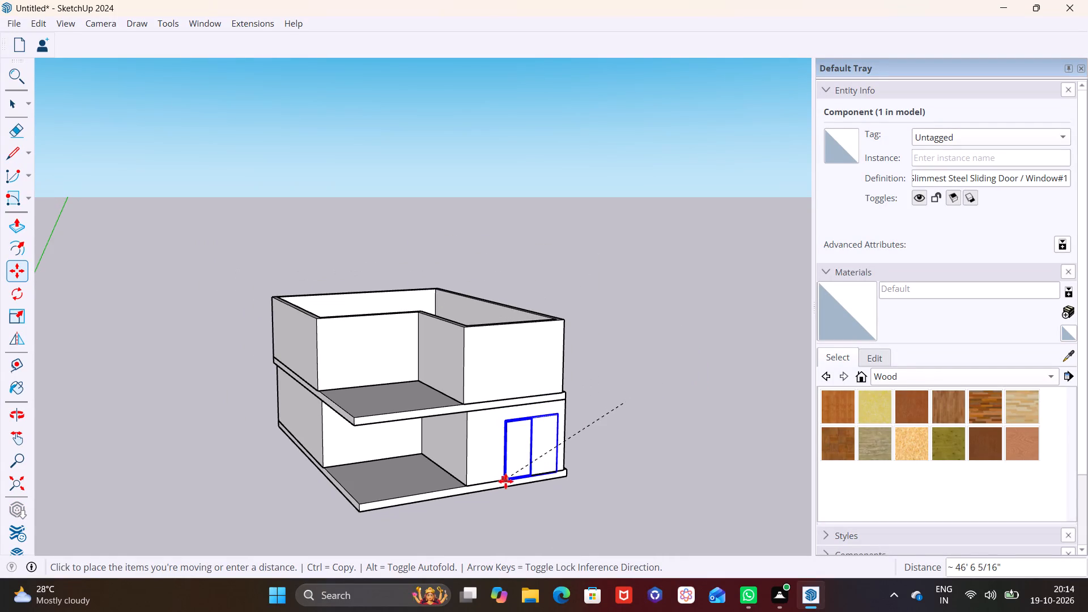
left_click(499, 487)
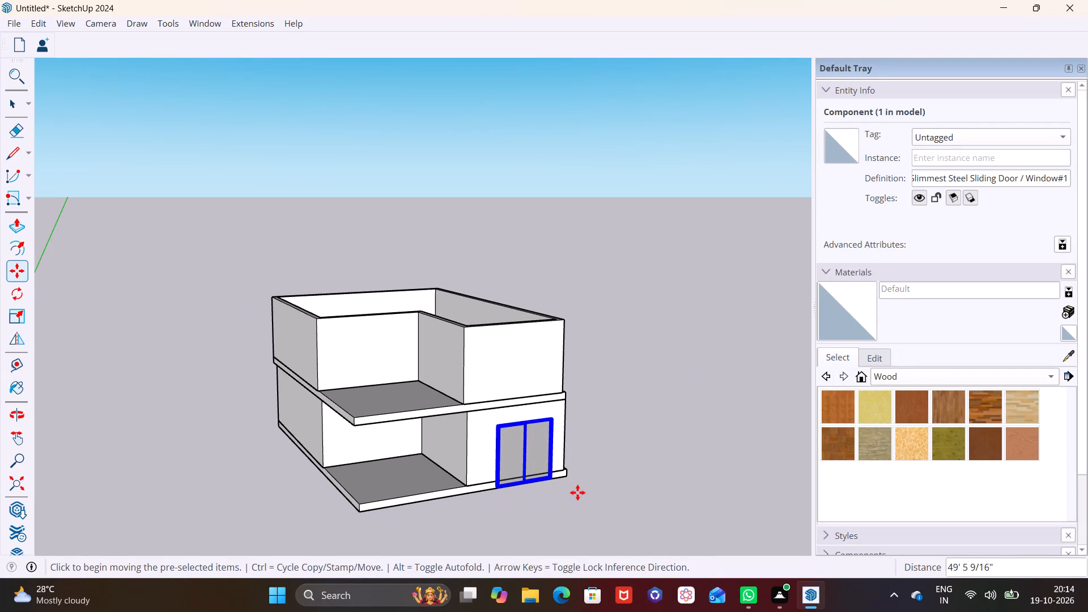
key("space")
left_click(582, 488)
Scale the sliding window down uniformly from its upper corner so it takes up less of the ground-floor end wall.
scroll(526, 440, "up", 6)
scroll(526, 467, "down", 2)
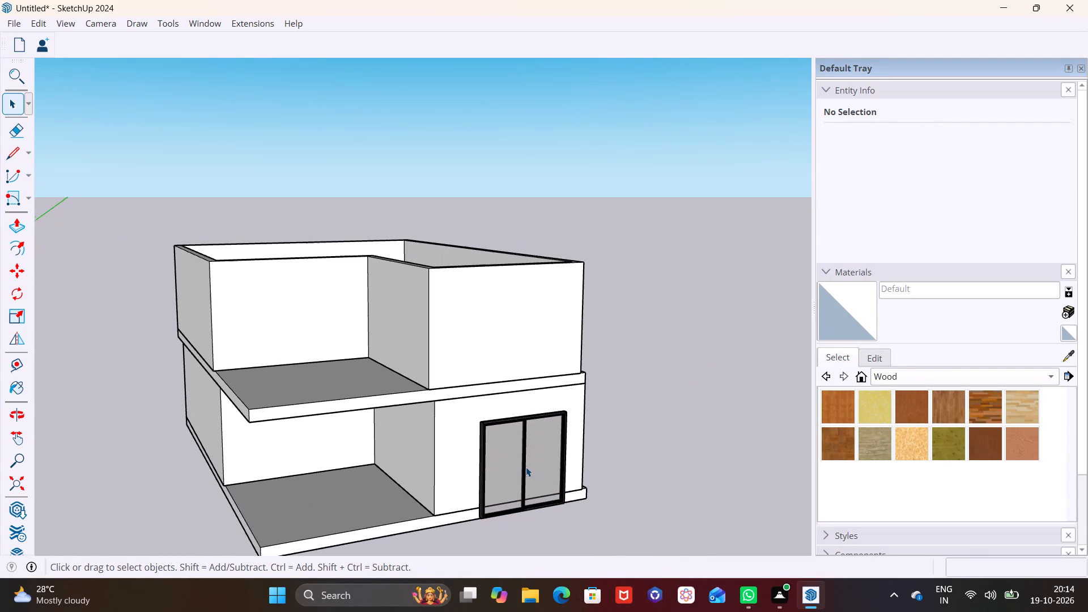
middle_click_drag(525, 467, 480, 450)
scroll(474, 430, "up", 5)
left_click(514, 403)
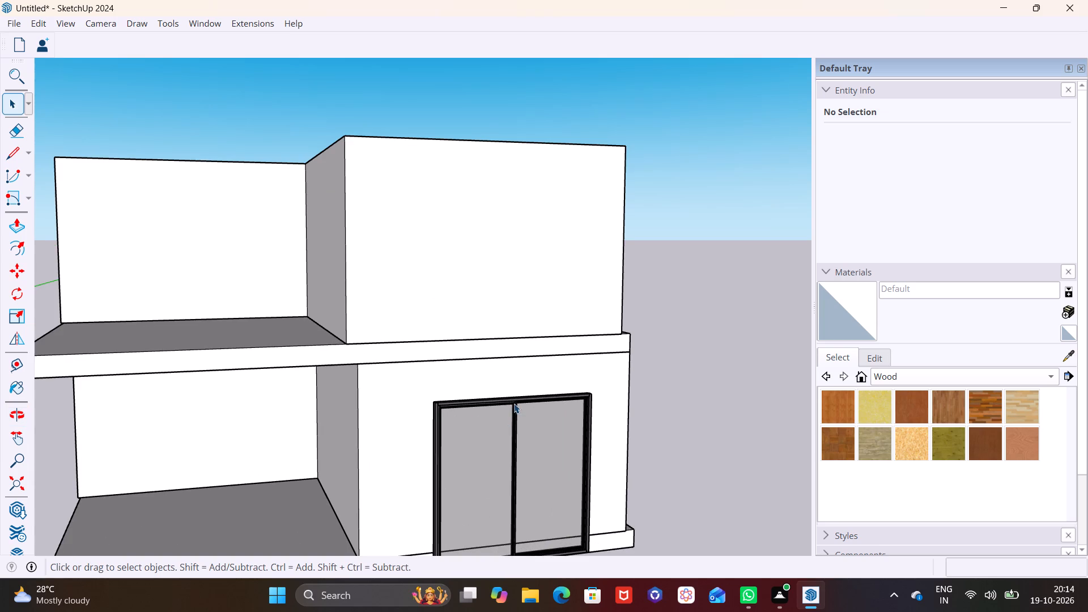
left_click(10, 316)
left_click(590, 397)
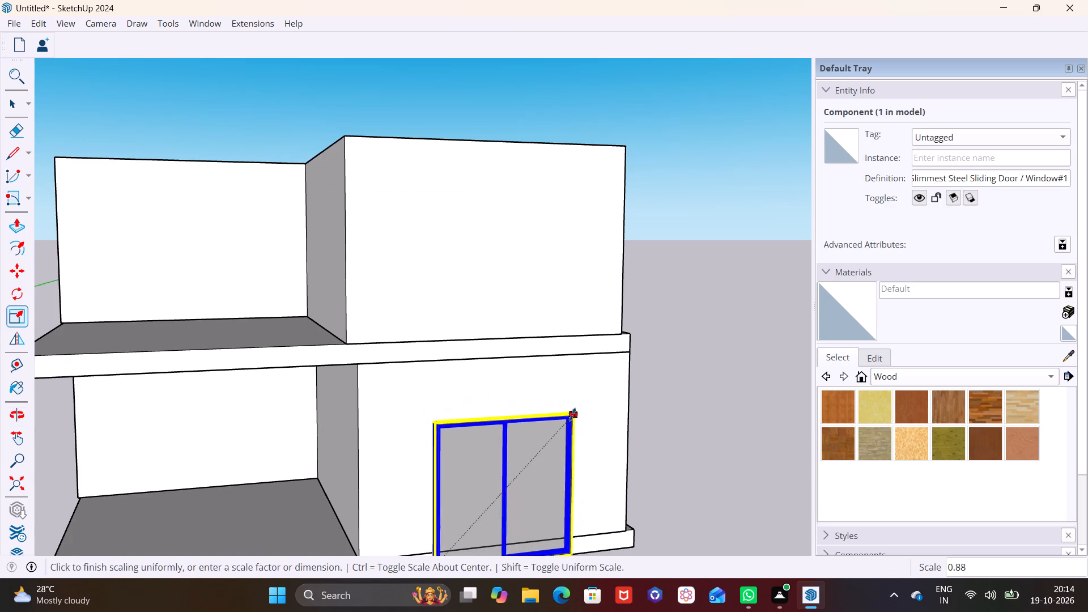
left_click(552, 433)
key("space")
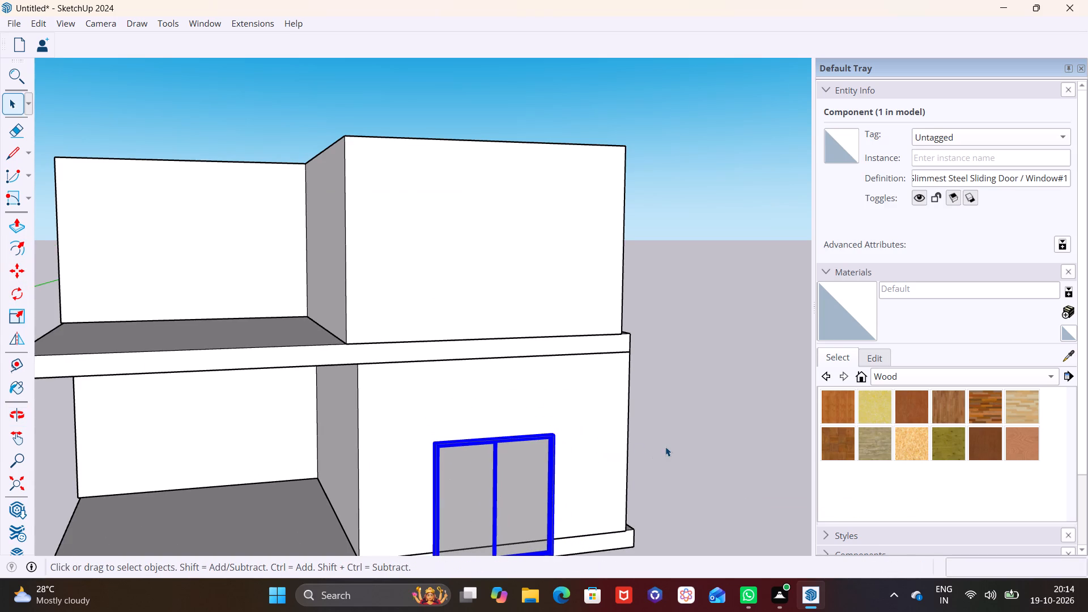
left_click(665, 447)
Move the scaled window up from the slab to about the middle of the ground-floor end wall.
middle_click_drag(407, 457, 542, 452)
scroll(540, 478, "up", 2)
left_click(555, 445)
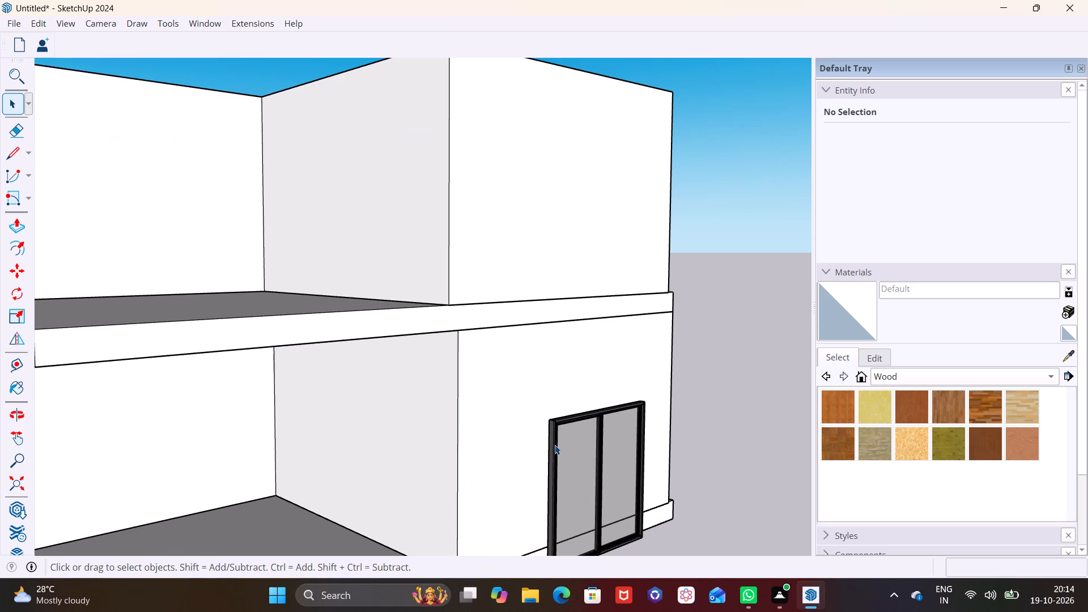
key("m")
scroll(555, 445, "up", 3)
left_click(544, 413)
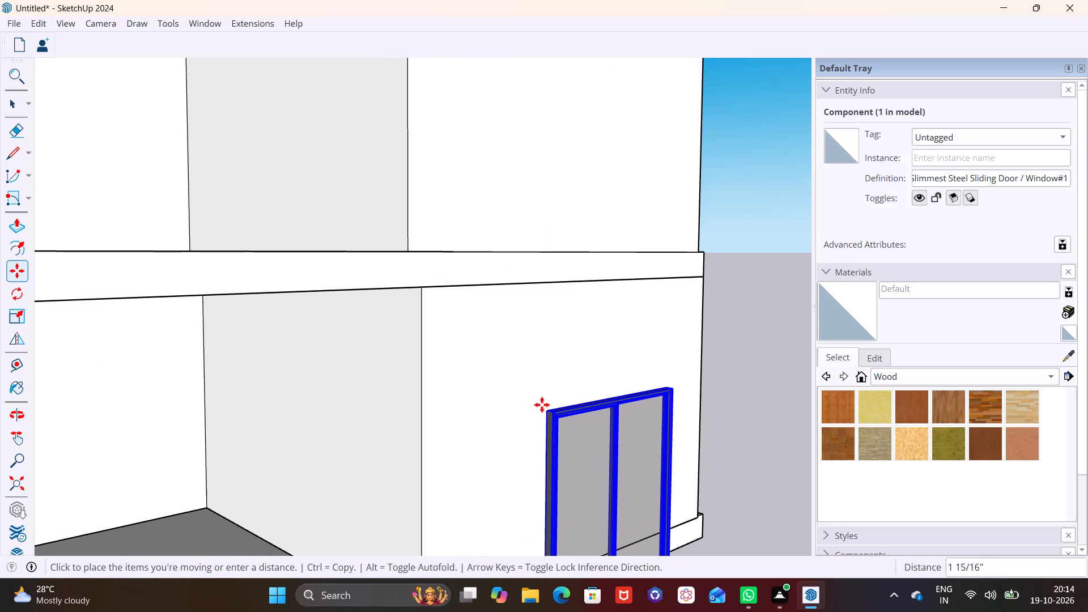
left_click(508, 344)
key("space")
left_click(758, 394)
Copy the ground-floor window about 10' upward onto the end wall of the second storey.
middle_click_drag(658, 432, 762, 466)
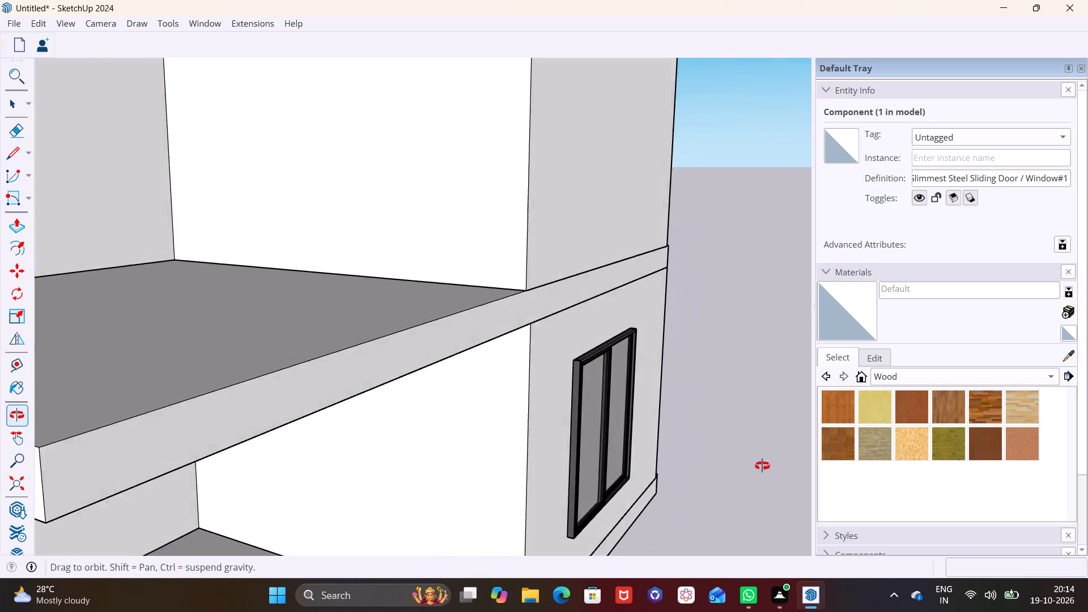
middle_click_drag(762, 466, 585, 456)
scroll(536, 415, "down", 4)
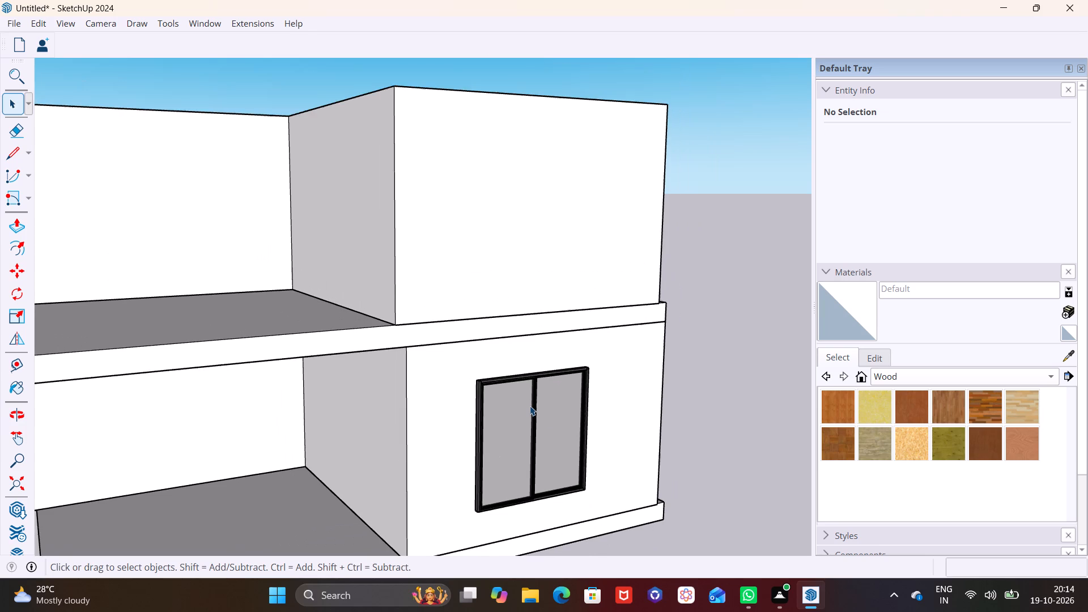
middle_click_drag(530, 406, 505, 384, "shift")
left_click(481, 359)
key("m")
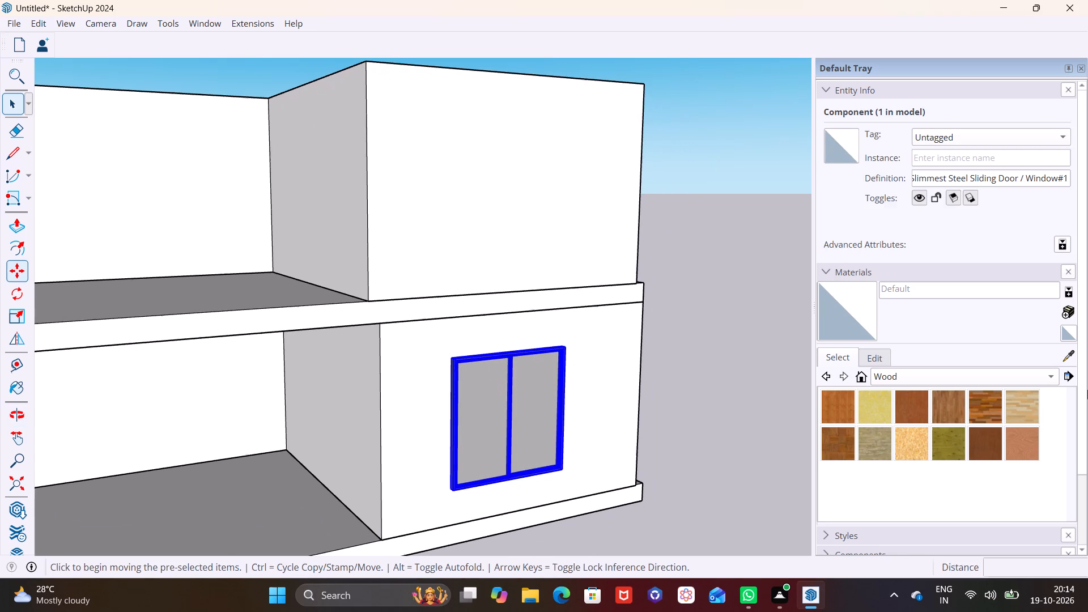
left_click(454, 358)
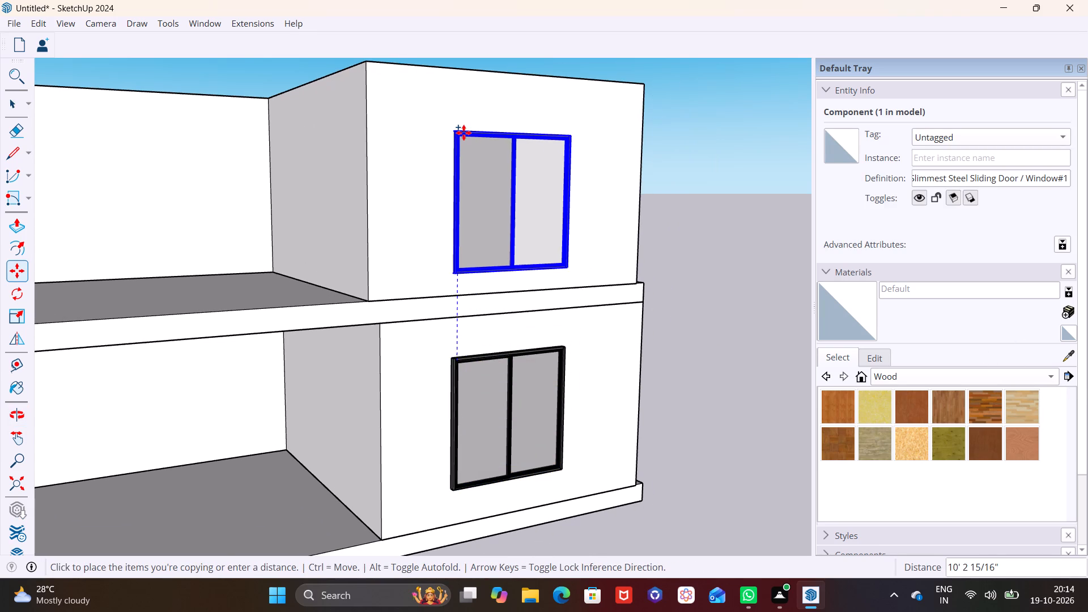
left_click(467, 134)
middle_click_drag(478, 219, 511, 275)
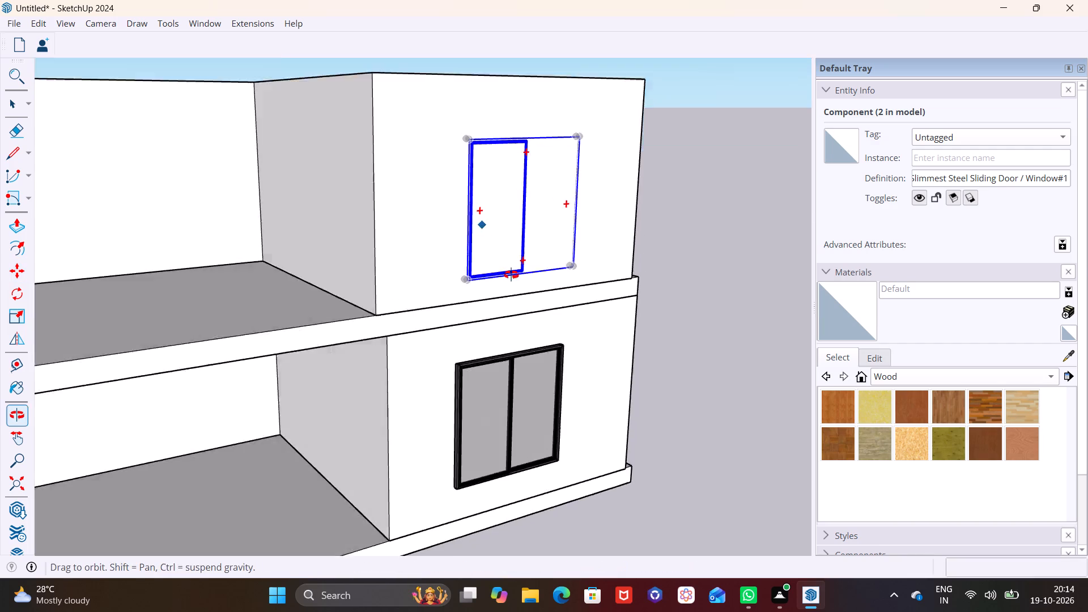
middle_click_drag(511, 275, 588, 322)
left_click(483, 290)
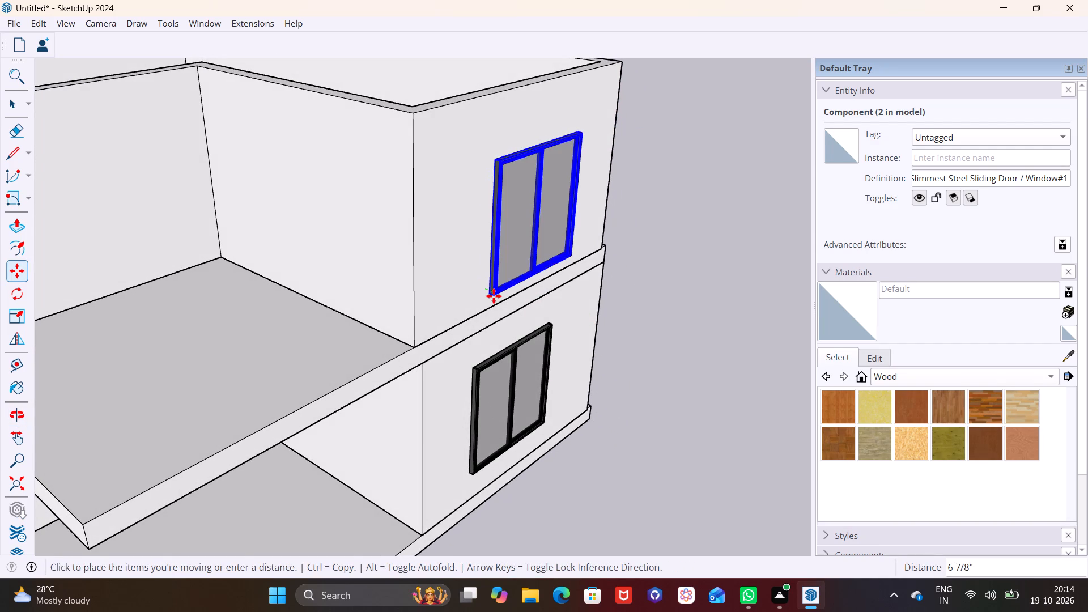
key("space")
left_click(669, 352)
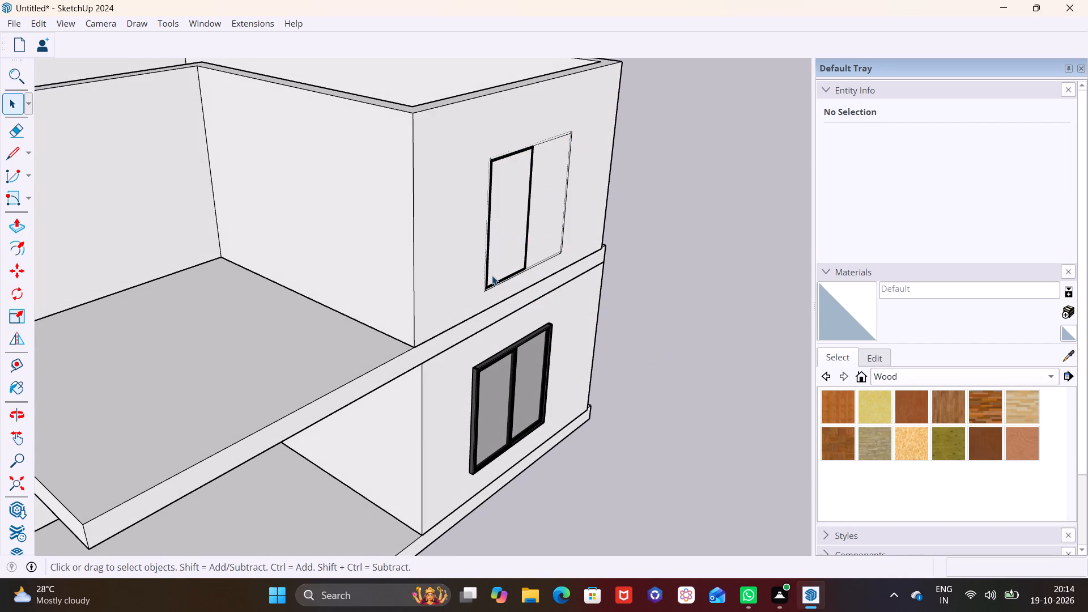
Move the second-storey window about 1 3/4" outward from its bottom corner so its frame sits proud of the wall face.
left_click(488, 283)
scroll(488, 283, "up", 6)
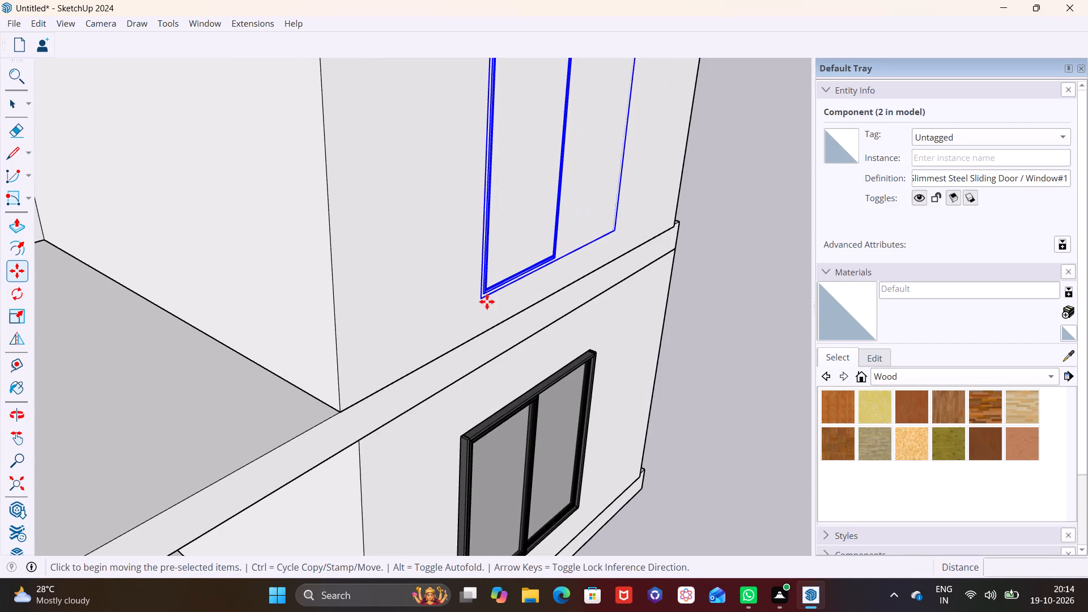
key("m")
left_click(477, 296)
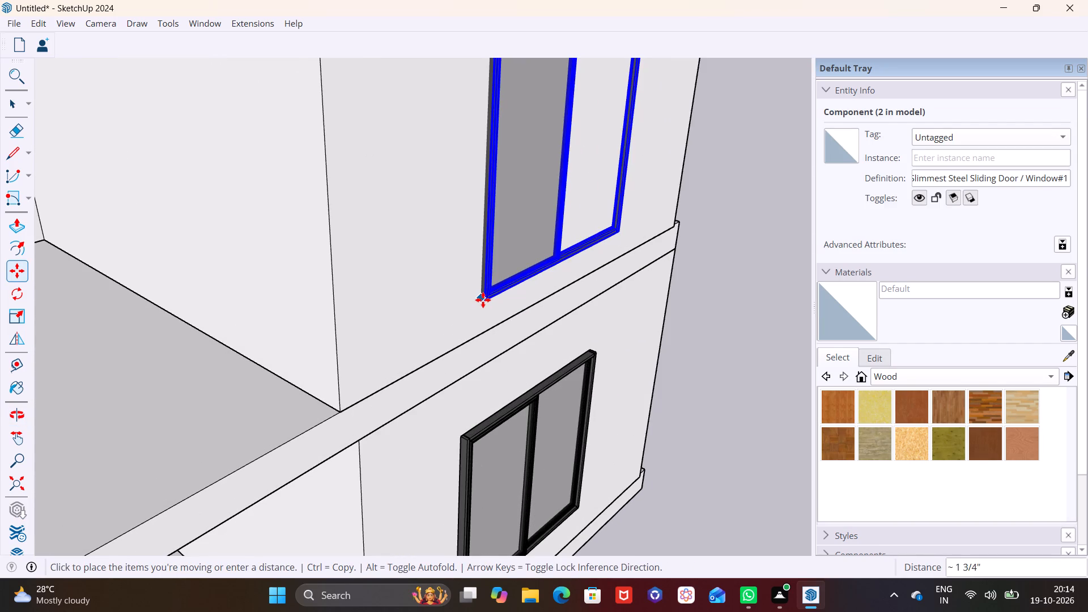
left_click(483, 300)
key("space")
left_click(705, 394)
Examine the two stacked windows and the whole building from the front, the sides and above.
scroll(706, 392, "down", 7)
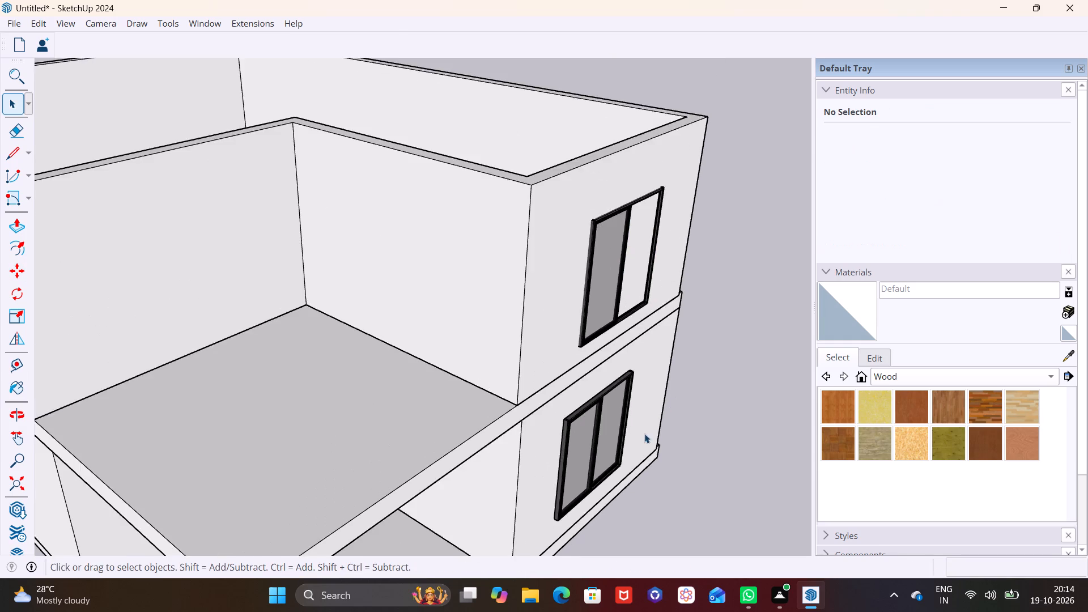
middle_click_drag(573, 347, 559, 318)
middle_click_drag(669, 354, 465, 314)
middle_click_drag(522, 363, 464, 289)
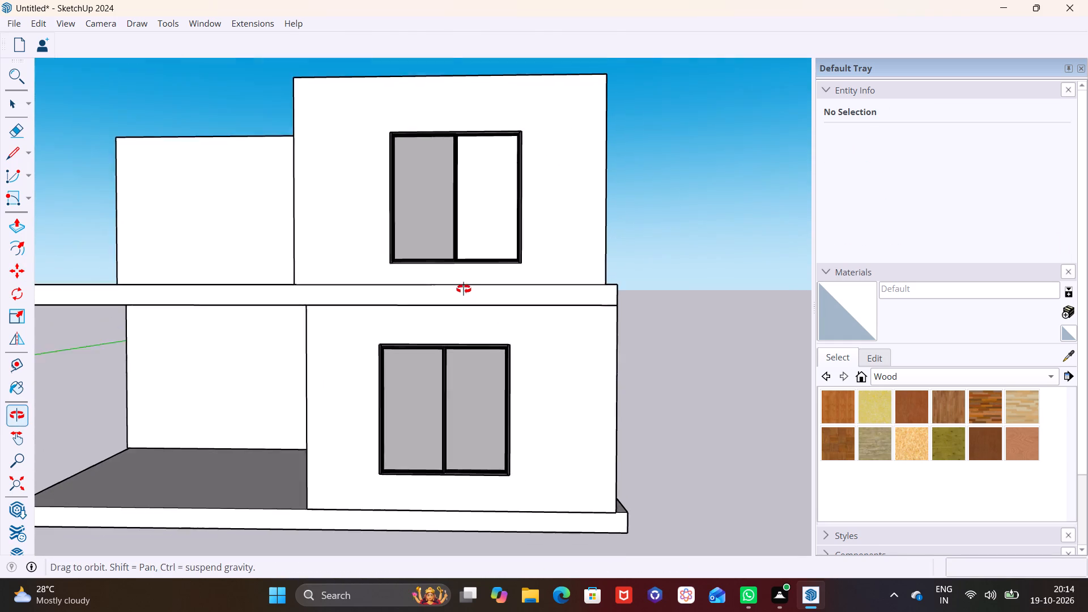
middle_click_drag(464, 289, 467, 287)
scroll(466, 309, "down", 1)
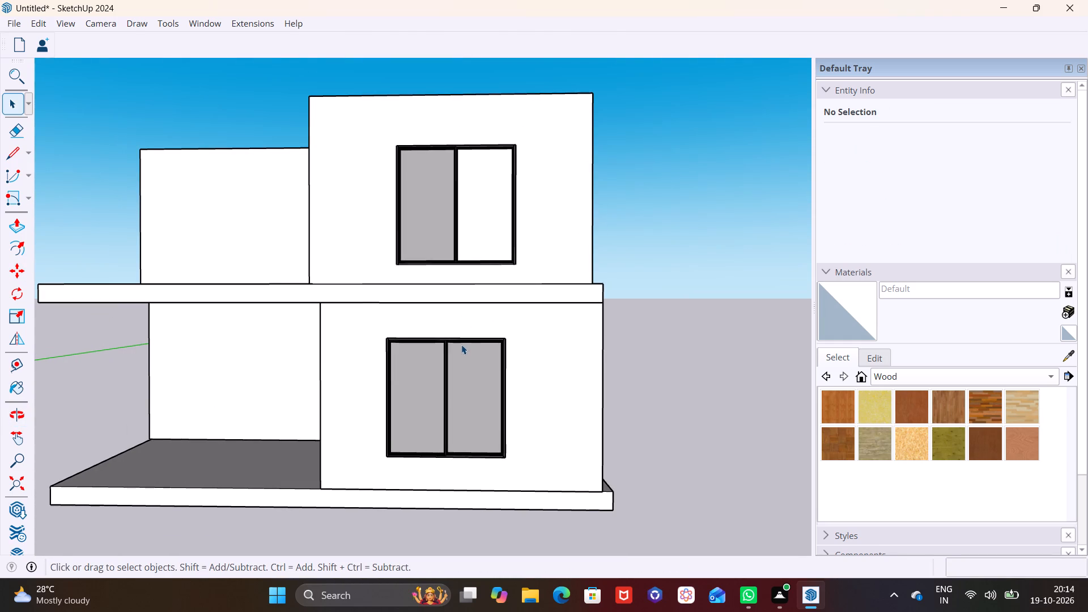
scroll(469, 337, "down", 1)
middle_click_drag(453, 420, 452, 448)
middle_click_drag(554, 352, 441, 444)
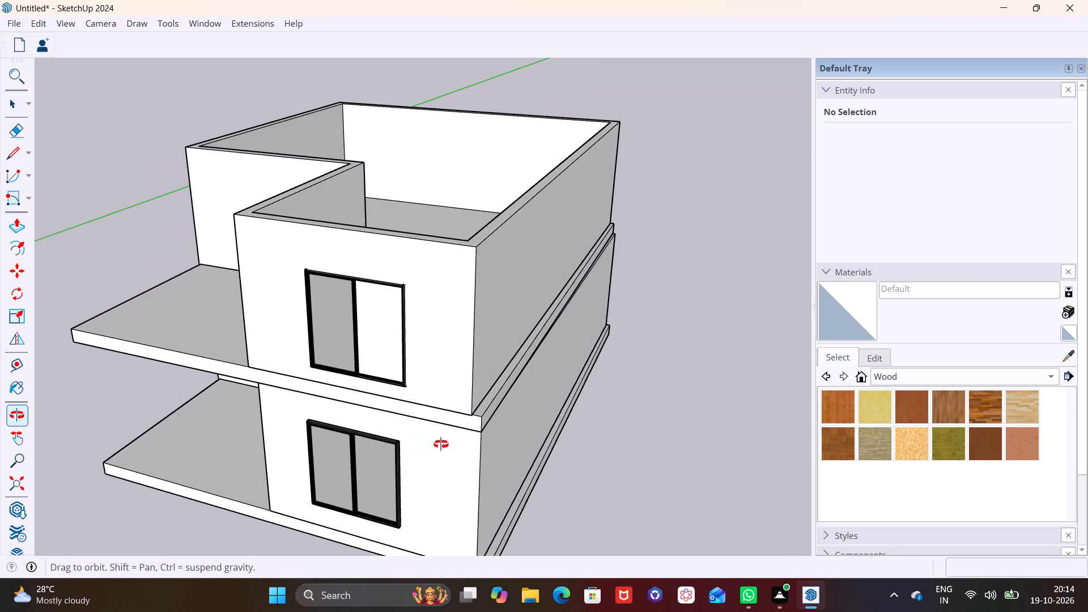
middle_click_drag(441, 444, 438, 445)
scroll(475, 388, "up", 4)
scroll(474, 386, "down", 3)
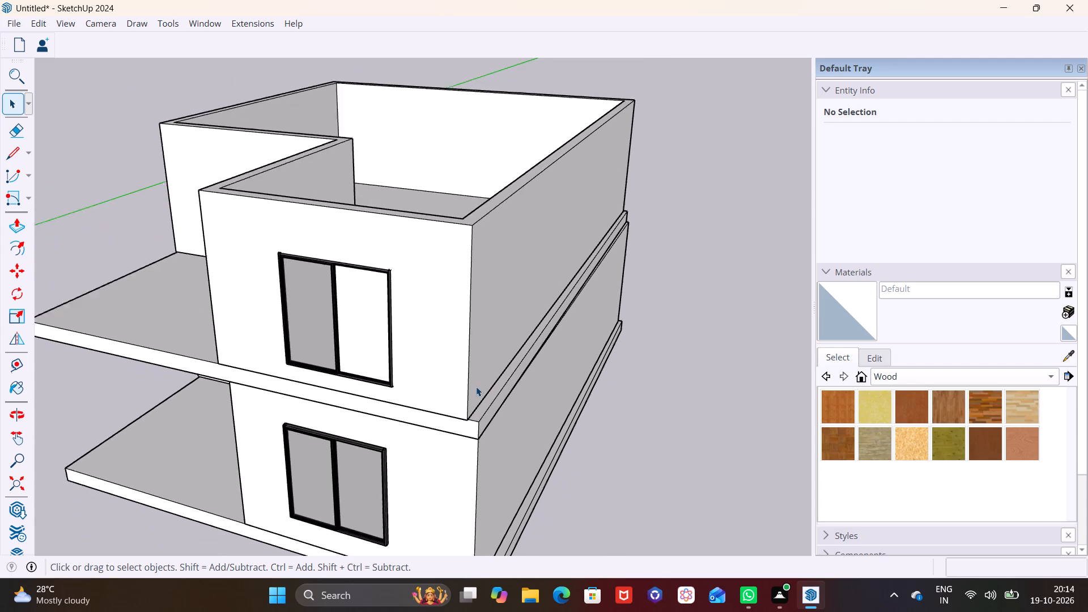
scroll(476, 386, "down", 5)
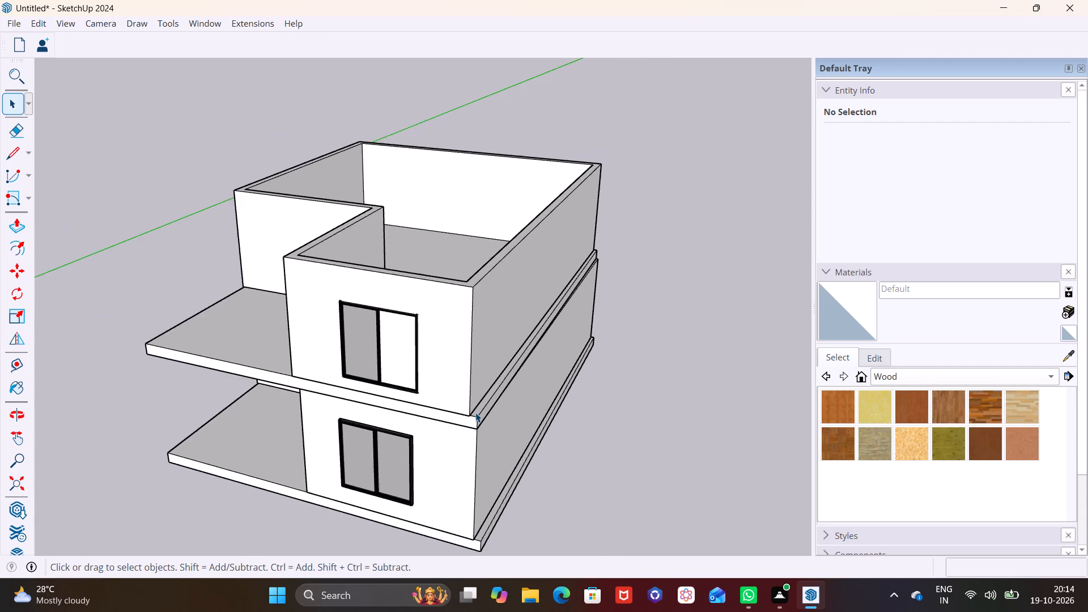
scroll(475, 413, "down", 2)
middle_click_drag(462, 430, 577, 306)
scroll(517, 321, "up", 6)
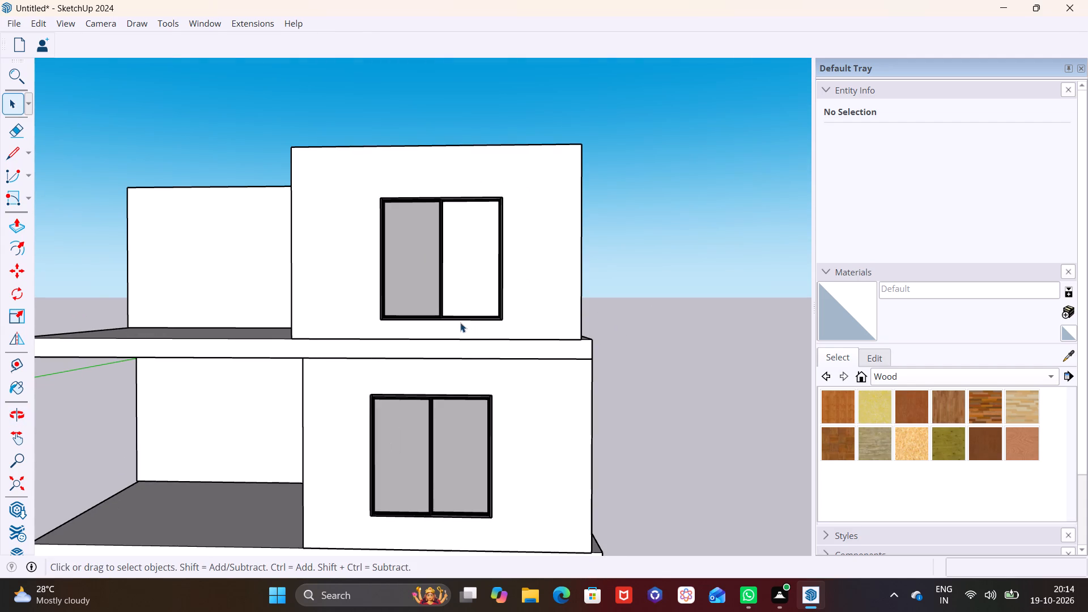
scroll(459, 331, "down", 1)
middle_click_drag(466, 334, 610, 338)
middle_click_drag(518, 403, 526, 413)
middle_click_drag(524, 413, 573, 413)
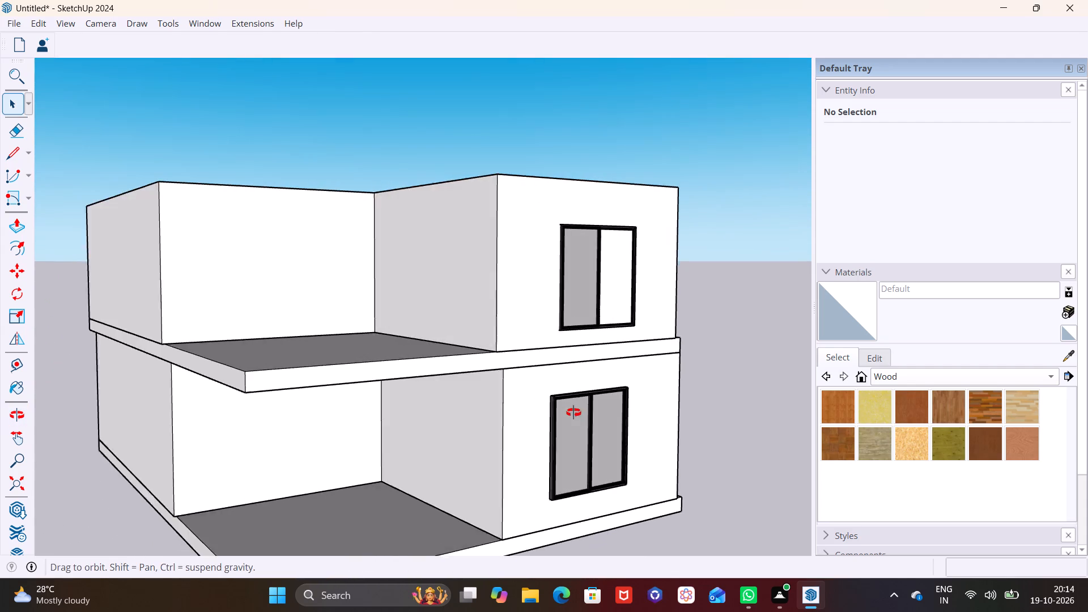
middle_click_drag(573, 413, 600, 420)
scroll(579, 418, "down", 5)
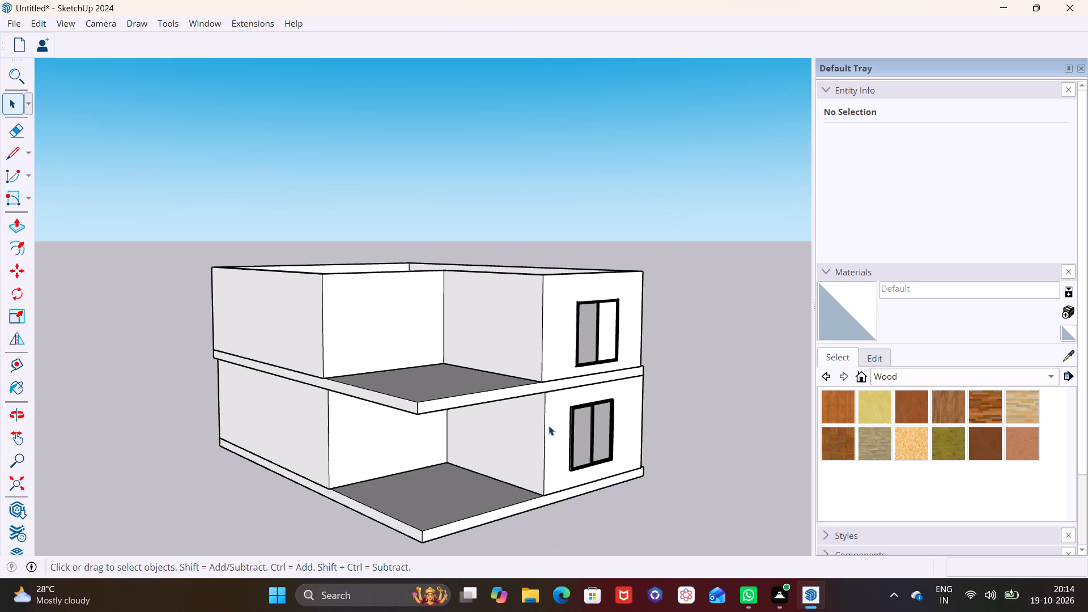
Copy the ground-floor window about 17' 4" from its bottom corner to the open slab area in the building's recess.
left_click(573, 418)
right_click(573, 418)
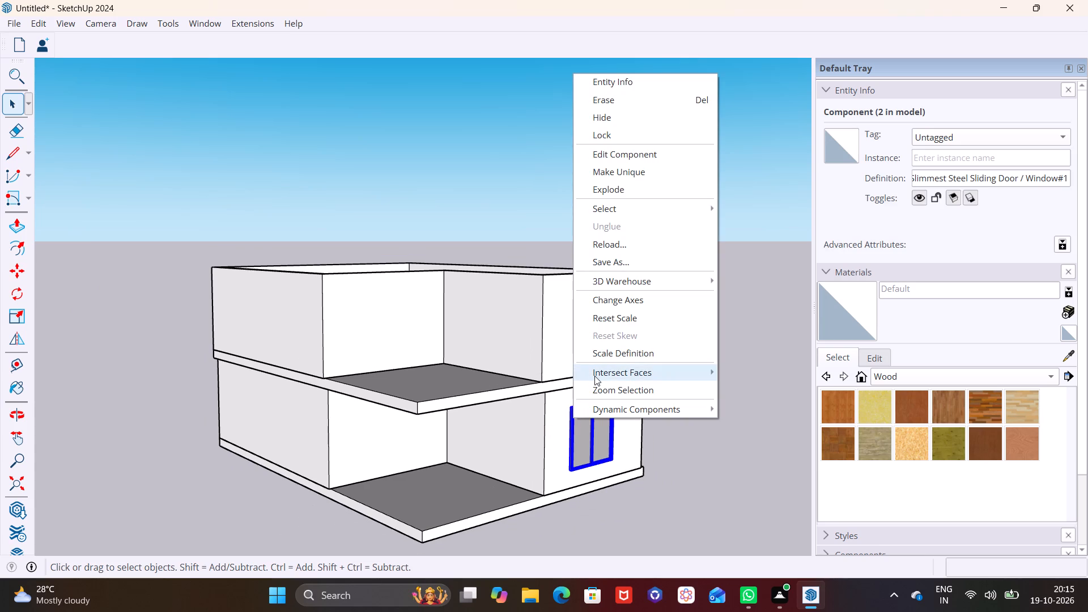
key("m")
left_click(587, 435)
key("m")
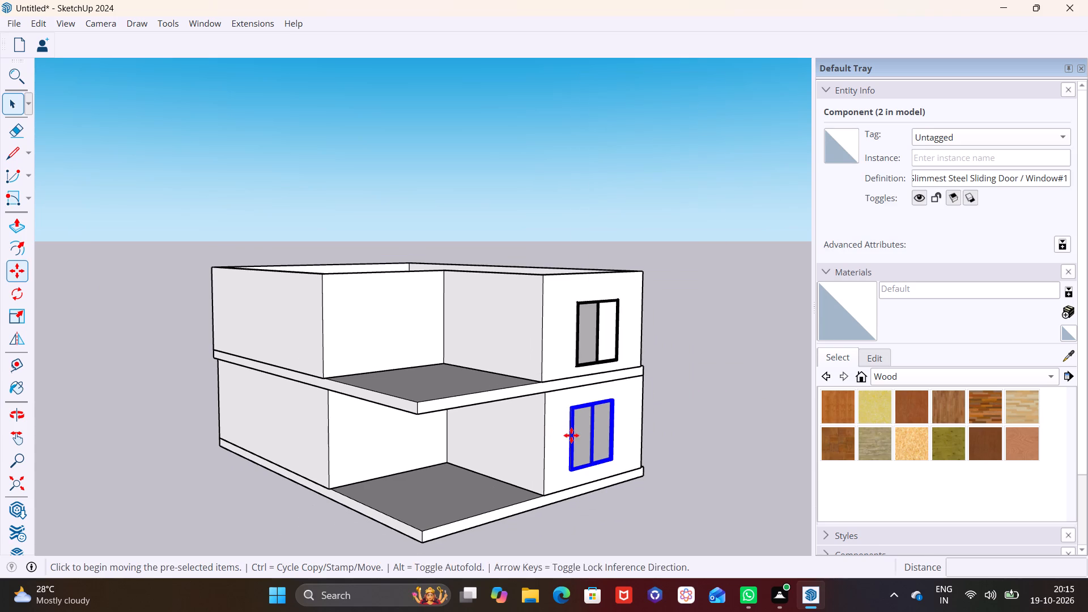
left_click(565, 472)
left_click(433, 511)
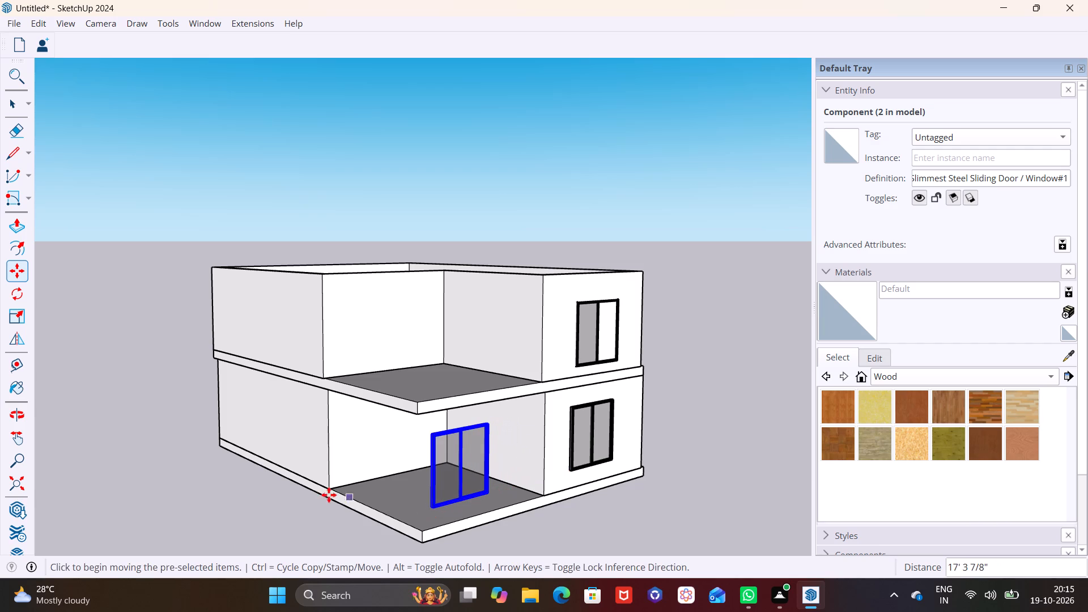
Rotate the copied window 90° in the horizontal plane about a point on the ground in front of the building.
left_click(20, 300)
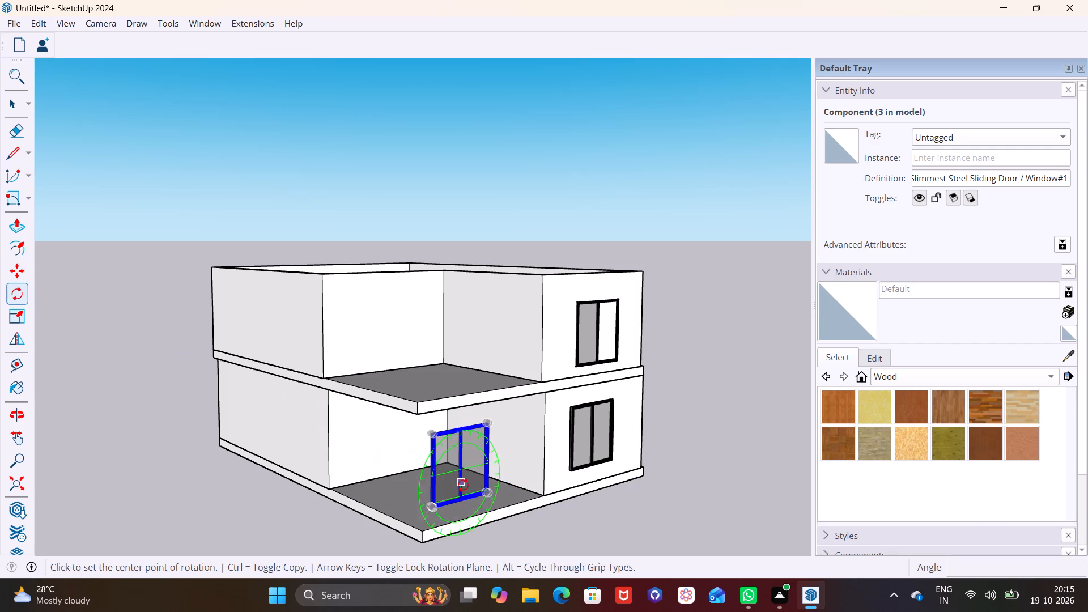
left_click(600, 534)
left_click(685, 504)
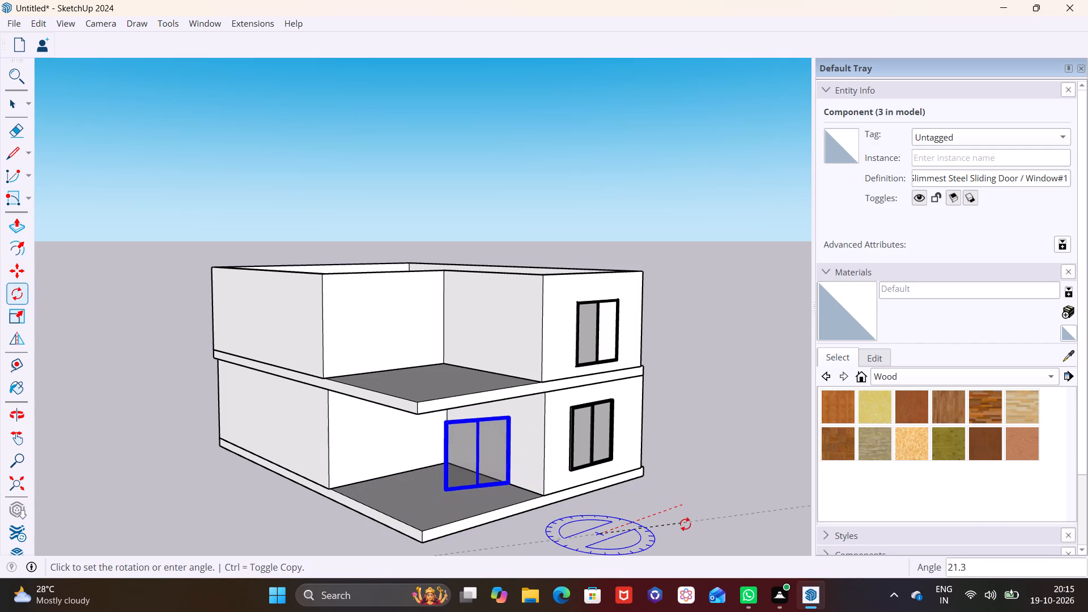
left_click(674, 556)
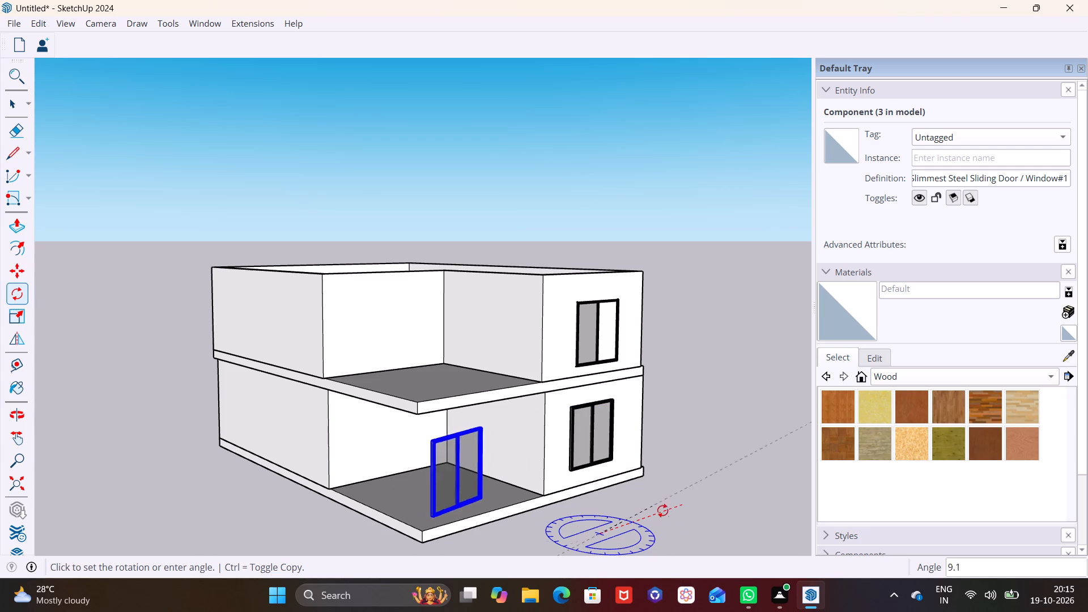
left_click(665, 555)
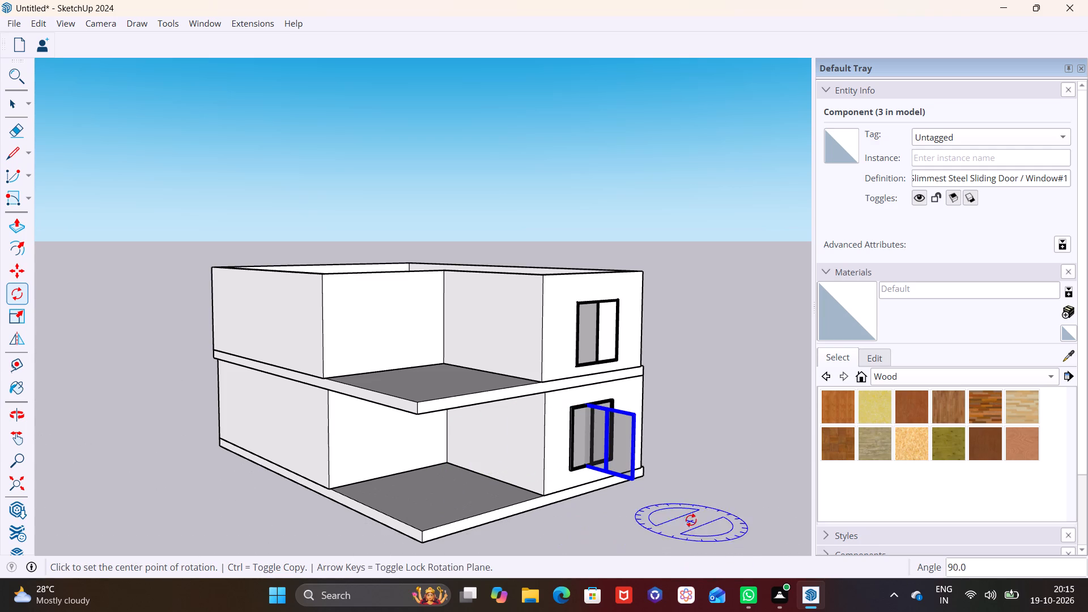
Move the rotated window about 12' 1" from its bottom corner onto the ground-floor side wall of the recess.
key("m")
left_click(636, 481)
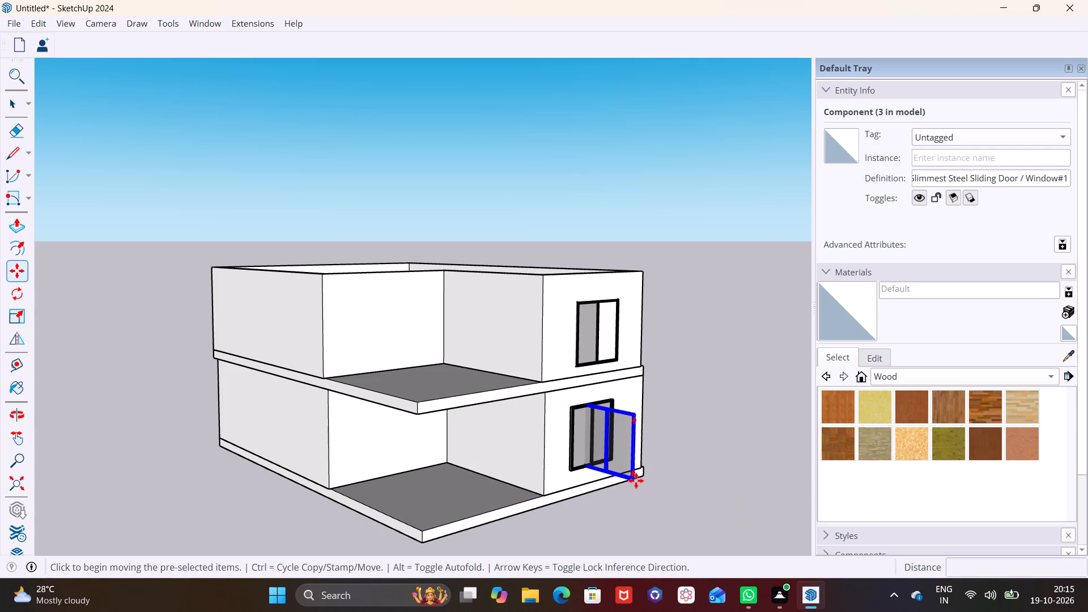
left_click(508, 477)
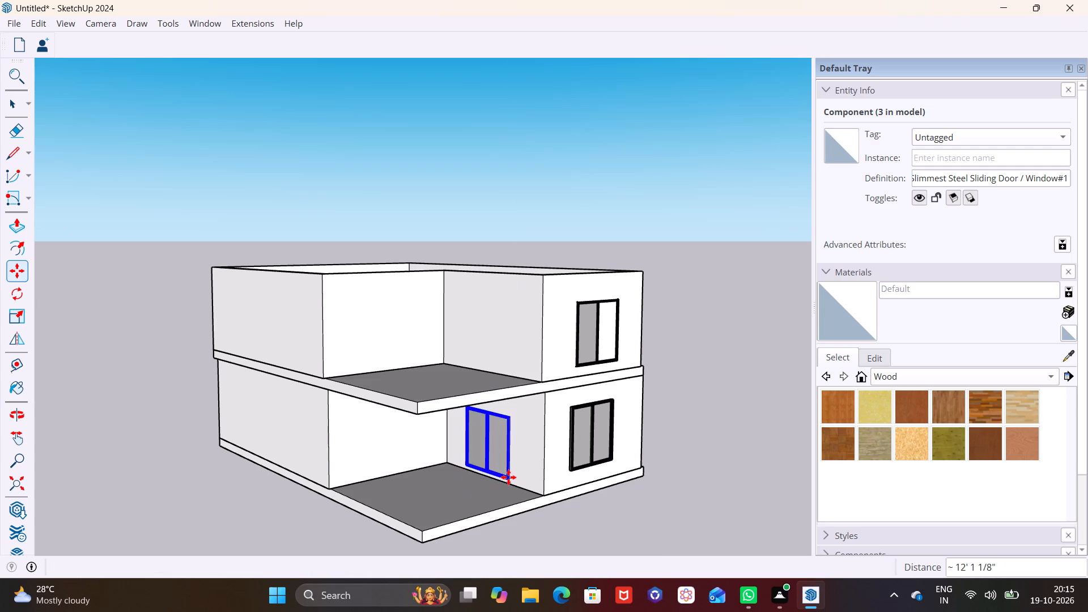
scroll(510, 462, "up", 7)
key("space")
left_click(485, 507)
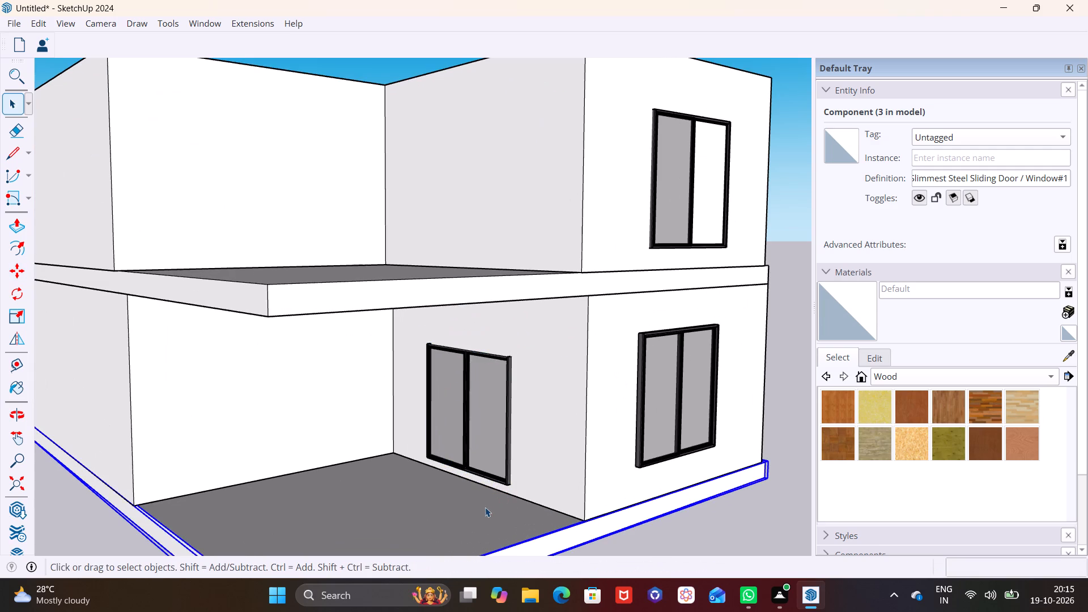
Raise the recess window 1' straight up along the blue axis from its bottom corner.
scroll(484, 434, "down", 1)
middle_click_drag(485, 433, 515, 394)
scroll(518, 380, "up", 5)
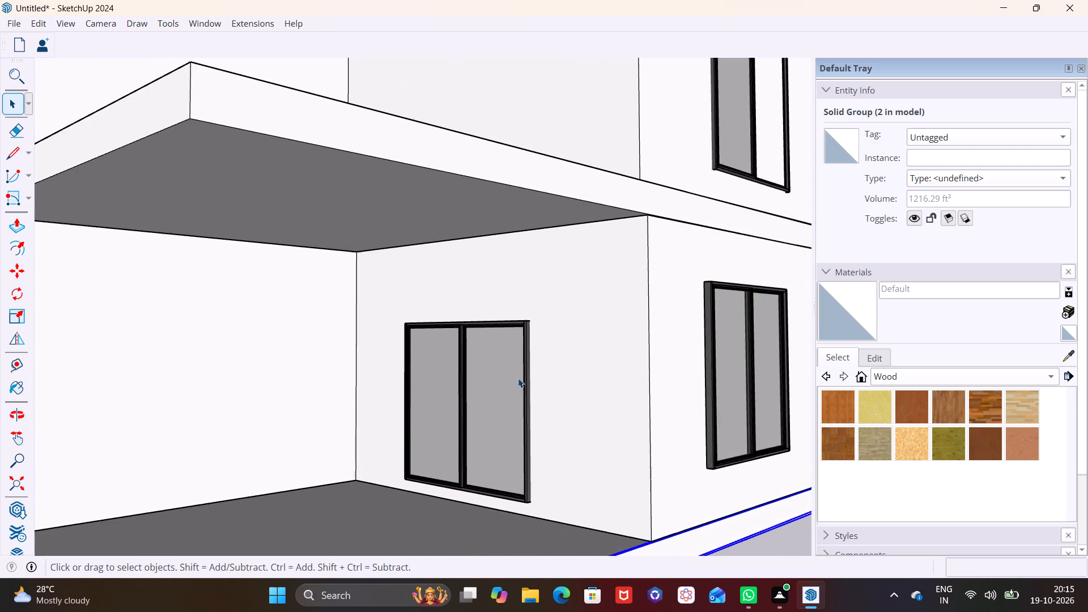
left_click(530, 374)
key("m")
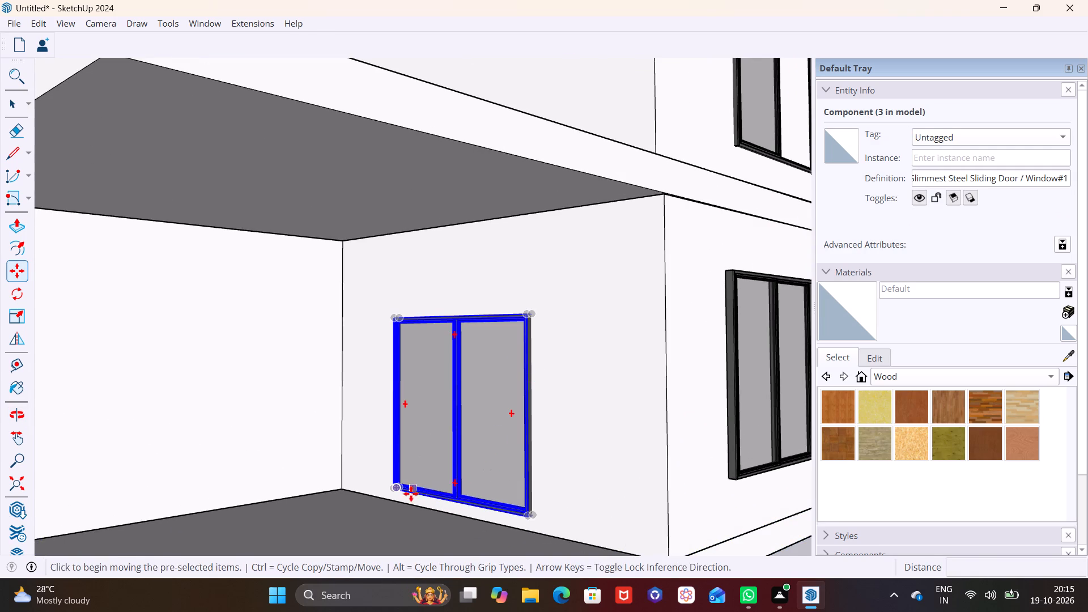
left_click(399, 491)
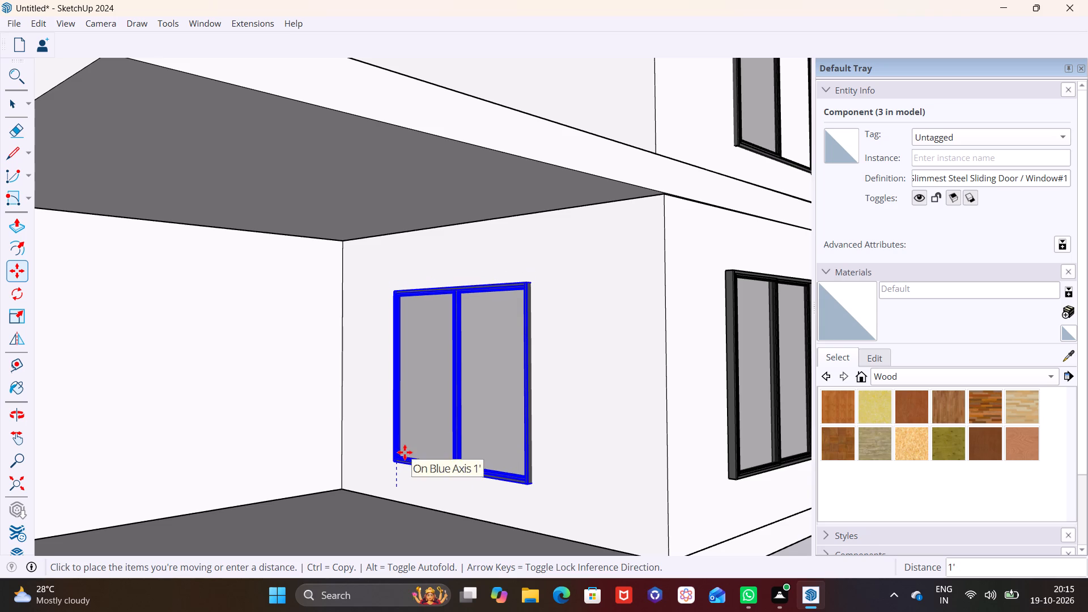
left_click(405, 452)
key("space")
left_click(382, 520)
Examine the recess window's placement against the other windows from the front and from above.
scroll(360, 501, "down", 6)
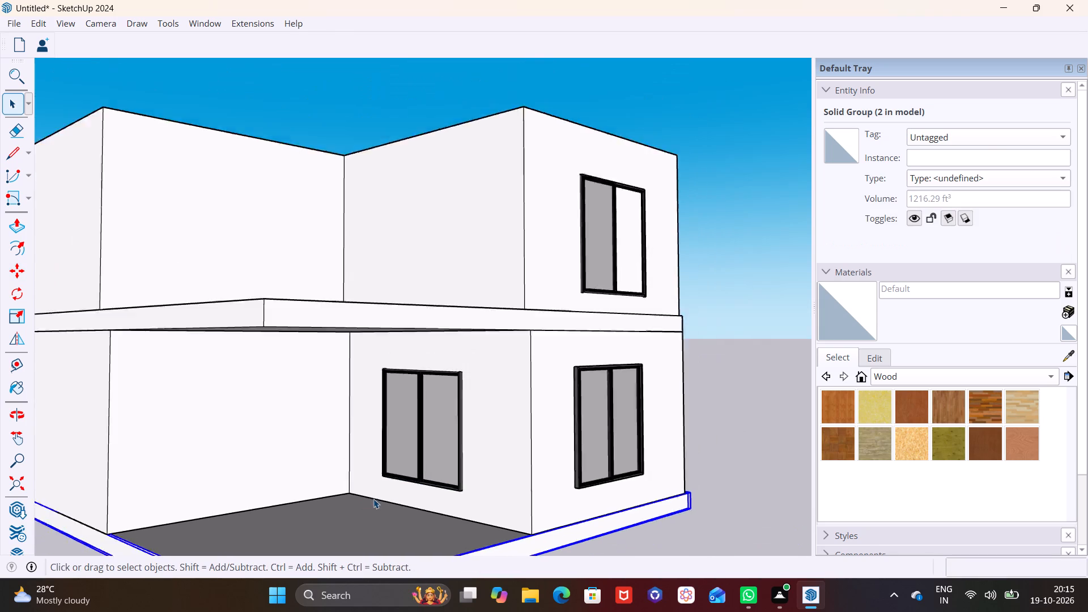
scroll(373, 499, "down", 5)
middle_click_drag(474, 509, 365, 521)
middle_click_drag(403, 485, 520, 532, "shift")
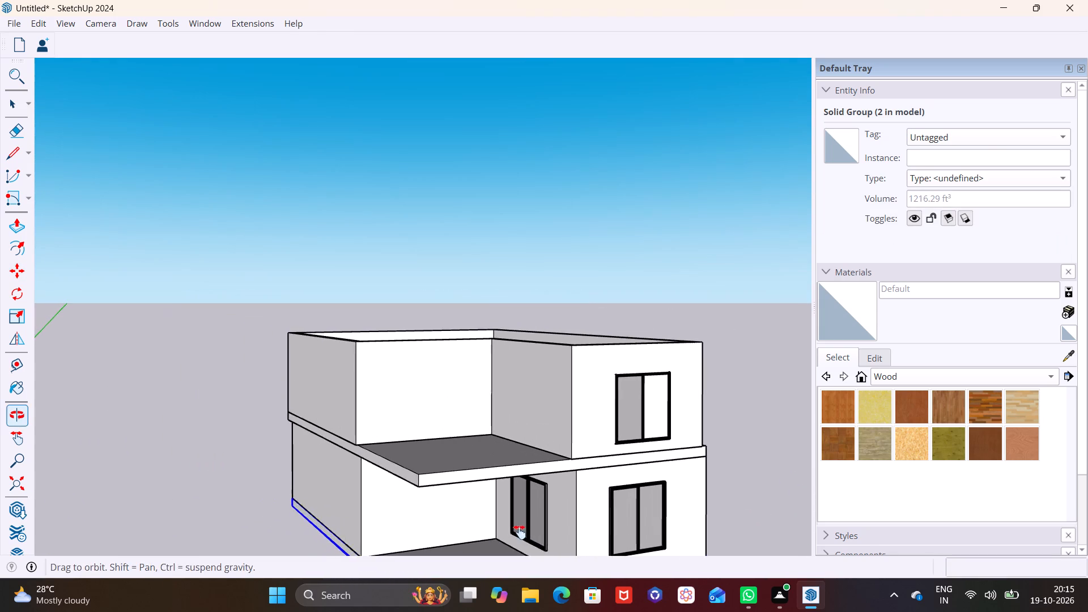
middle_click_drag(520, 532, 516, 529, "shift")
middle_click_drag(510, 508, 402, 454, "shift")
scroll(439, 467, "up", 2)
scroll(383, 484, "up", 2)
scroll(376, 477, "down", 3)
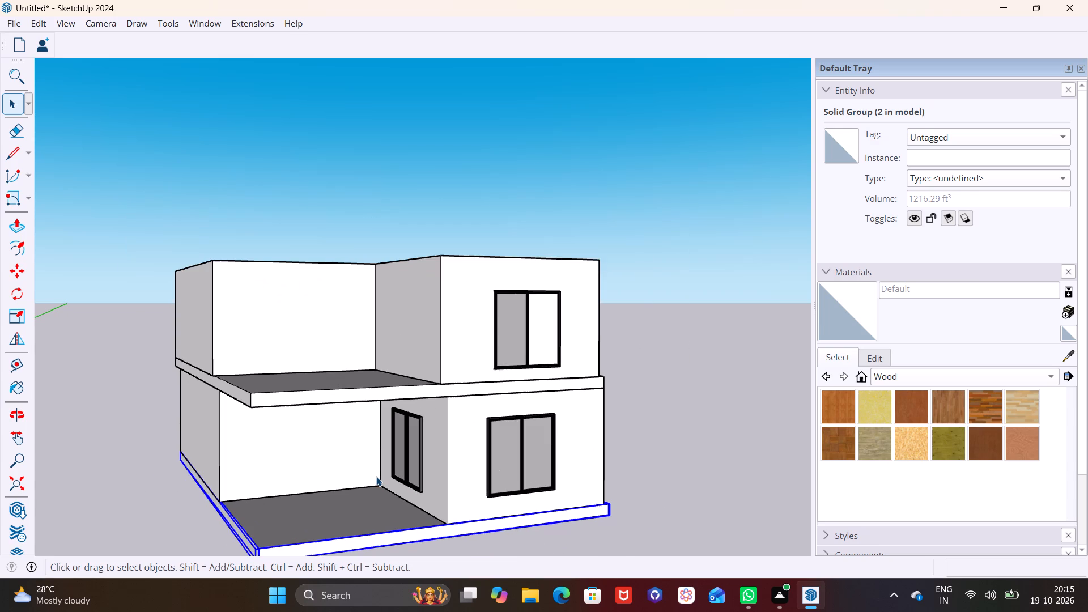
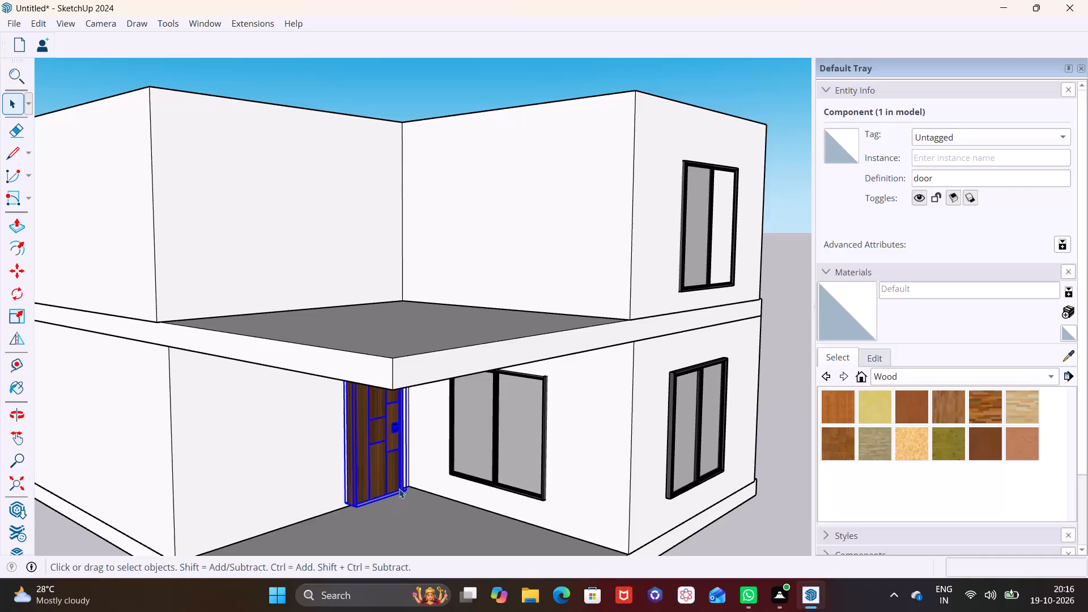
Move the door along the ground-floor recess wall, away from the inner corner.
middle_click_drag(399, 488, 452, 450)
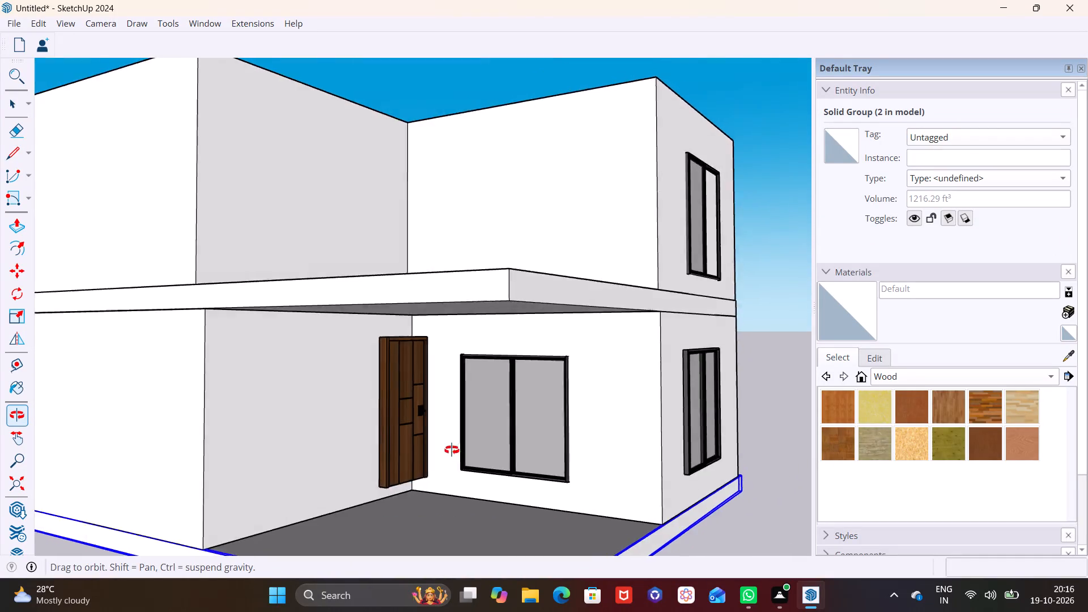
middle_click_drag(452, 450, 481, 475)
middle_click_drag(427, 488, 466, 393, "shift")
scroll(466, 393, "up", 1, "shift")
scroll(445, 390, "up", 3)
left_click(456, 386)
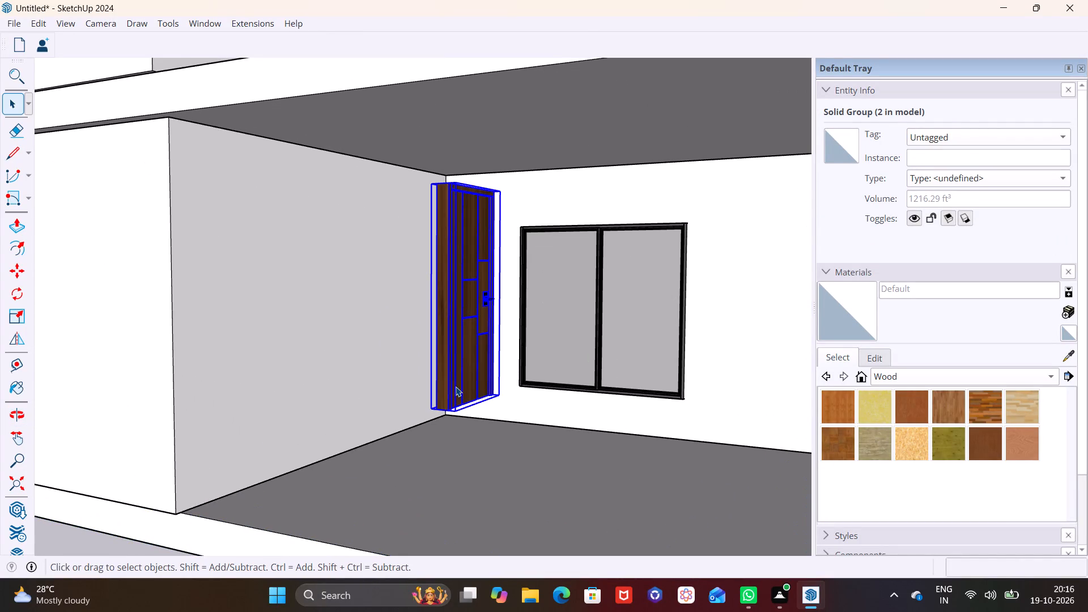
key("m")
scroll(441, 400, "up", 1)
left_click(428, 410)
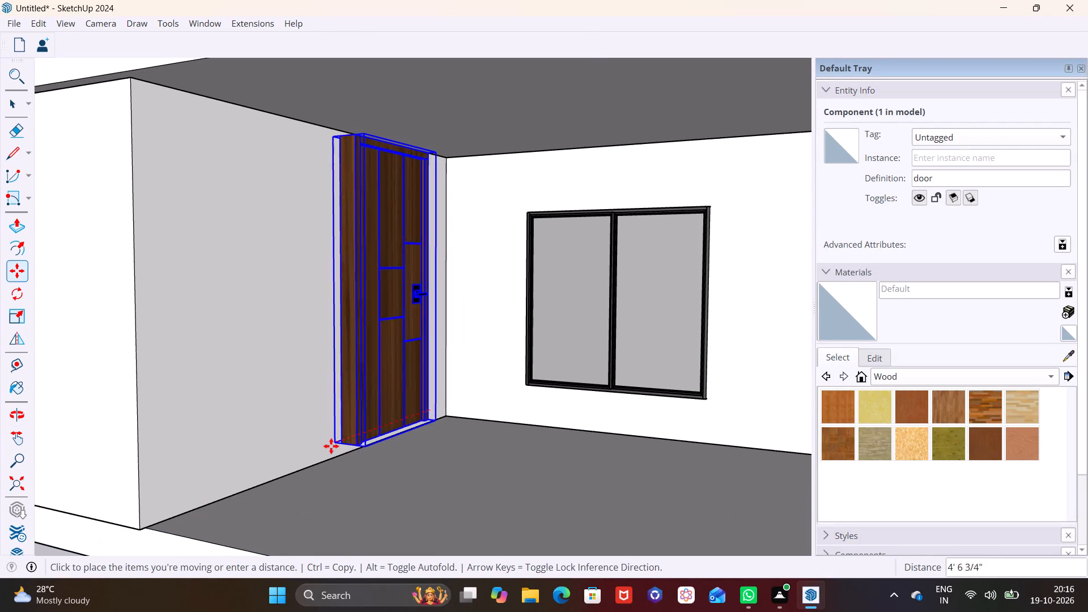
left_click(302, 433)
key("space")
left_click(440, 473)
Shift the ground-floor door back along its wall, leaving a small gap to the recess's inner corner.
middle_click_drag(371, 415, 420, 413)
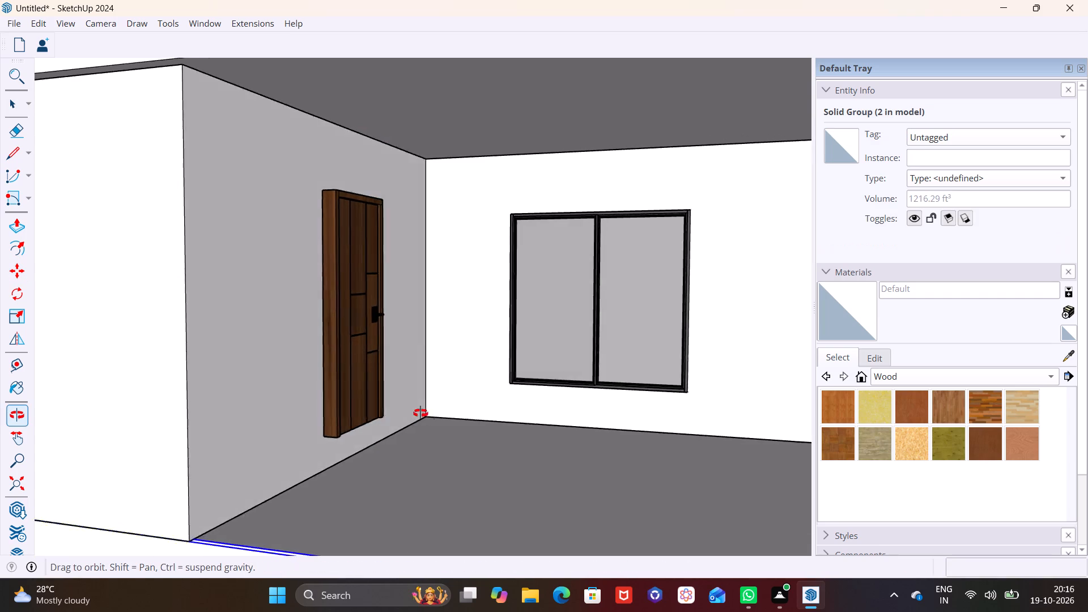
middle_click_drag(420, 413, 212, 420)
middle_click_drag(433, 393, 350, 404)
middle_click_drag(398, 323, 423, 393, "shift")
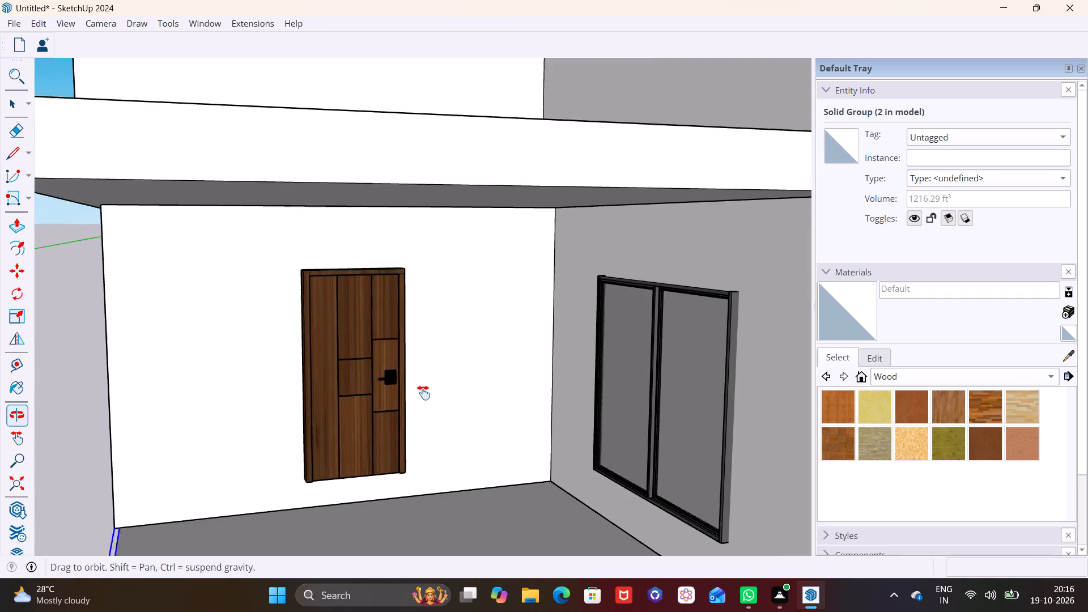
middle_click_drag(423, 393, 432, 401, "shift")
scroll(430, 405, "up", 2)
middle_click_drag(420, 407, 330, 367, "shift")
left_click(319, 433)
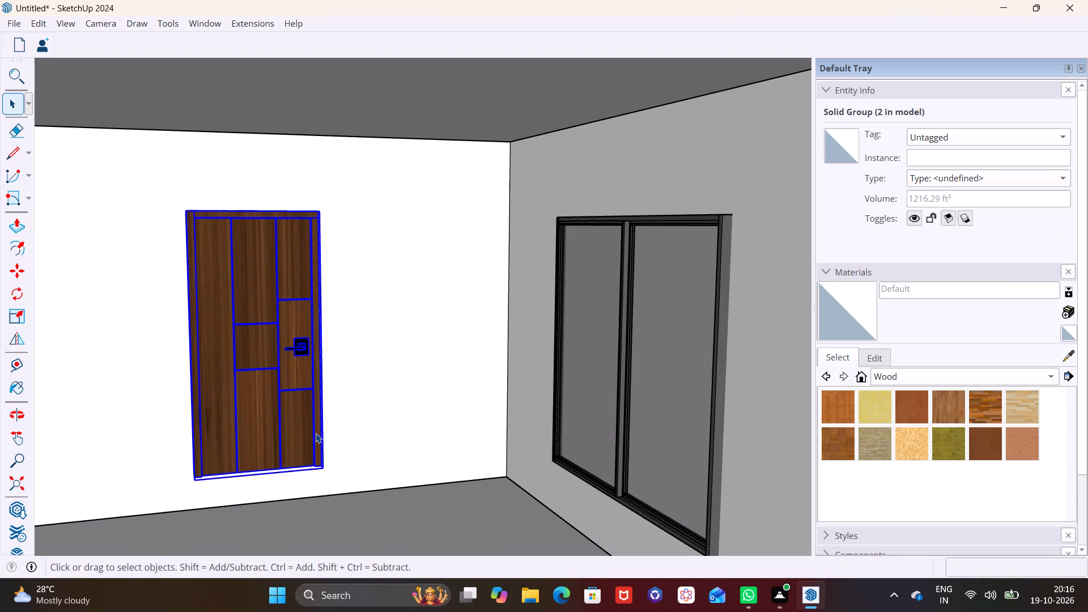
key("m")
left_click(316, 466)
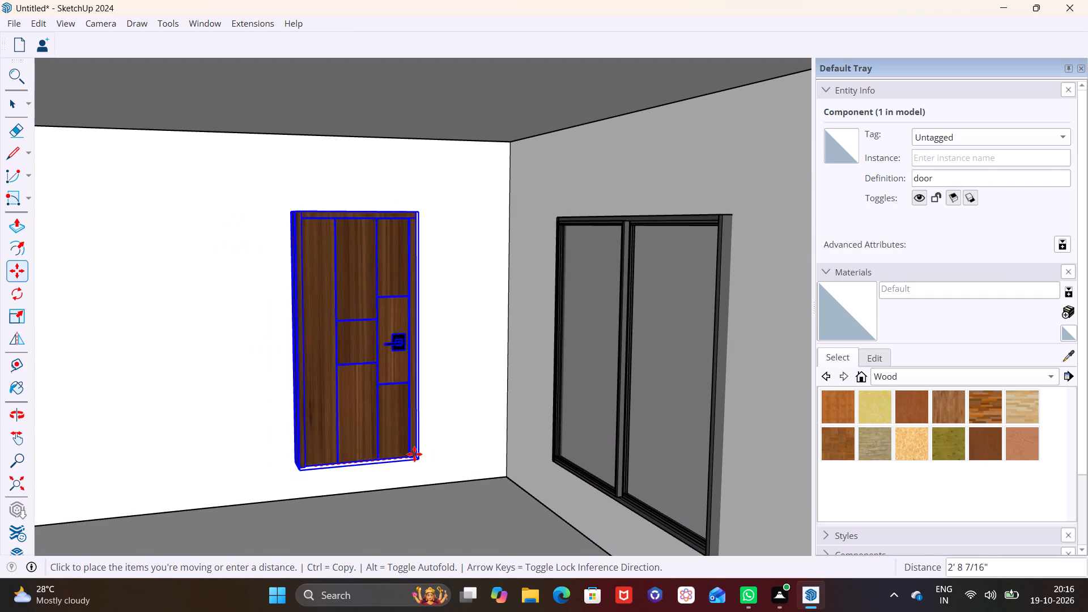
left_click(465, 453)
key("space")
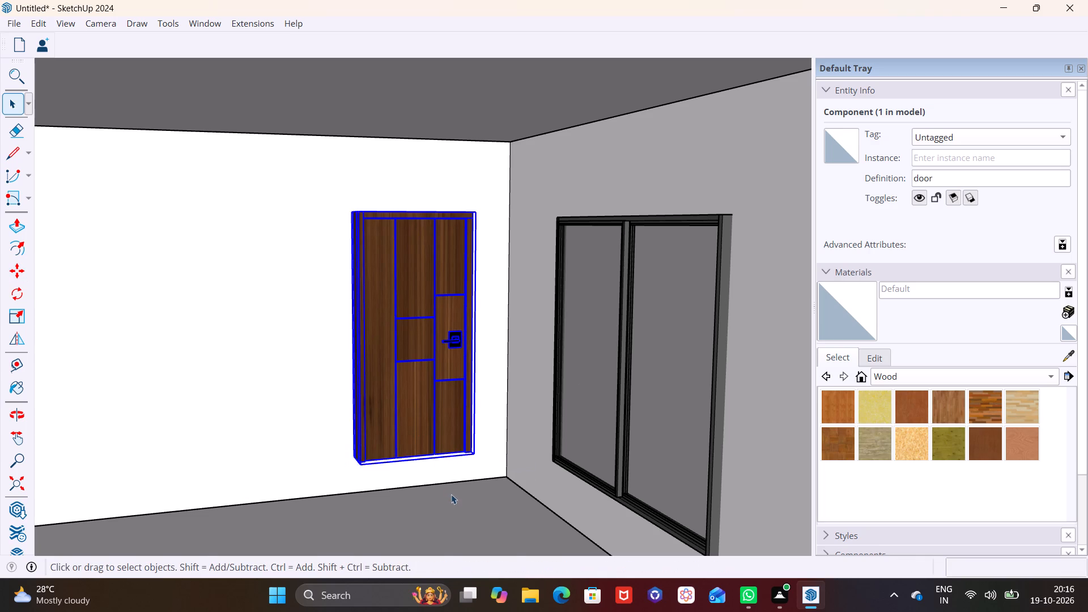
left_click_drag(456, 496, 465, 488)
Copy the ground-floor door up onto the upper-storey recess wall directly above it.
scroll(464, 427, "down", 5)
middle_click_drag(462, 409, 452, 461, "shift")
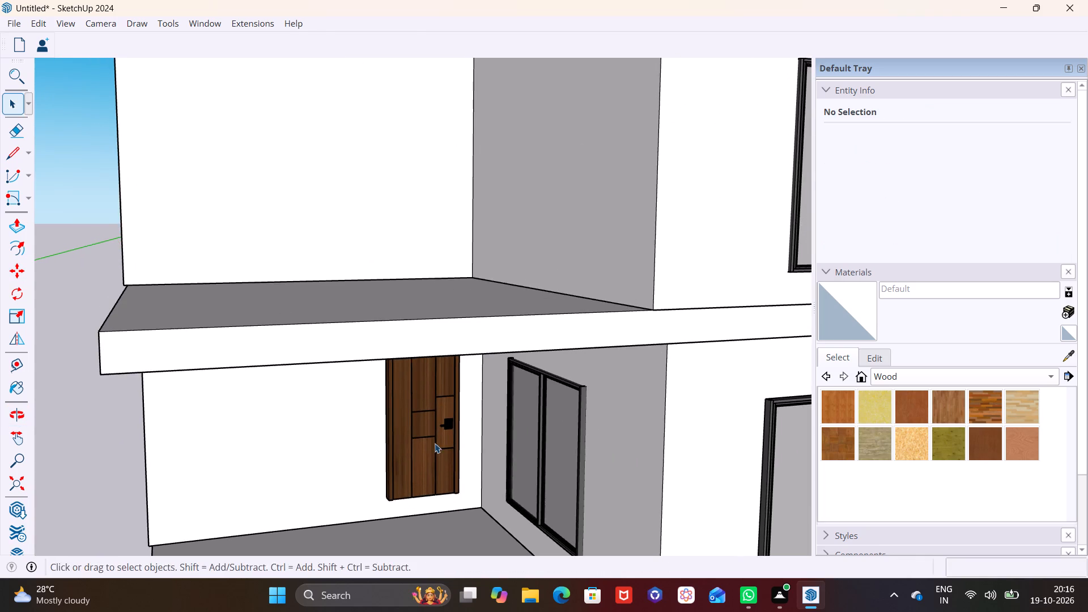
middle_click_drag(435, 431, 458, 362)
scroll(444, 392, "up", 2)
left_click(444, 392)
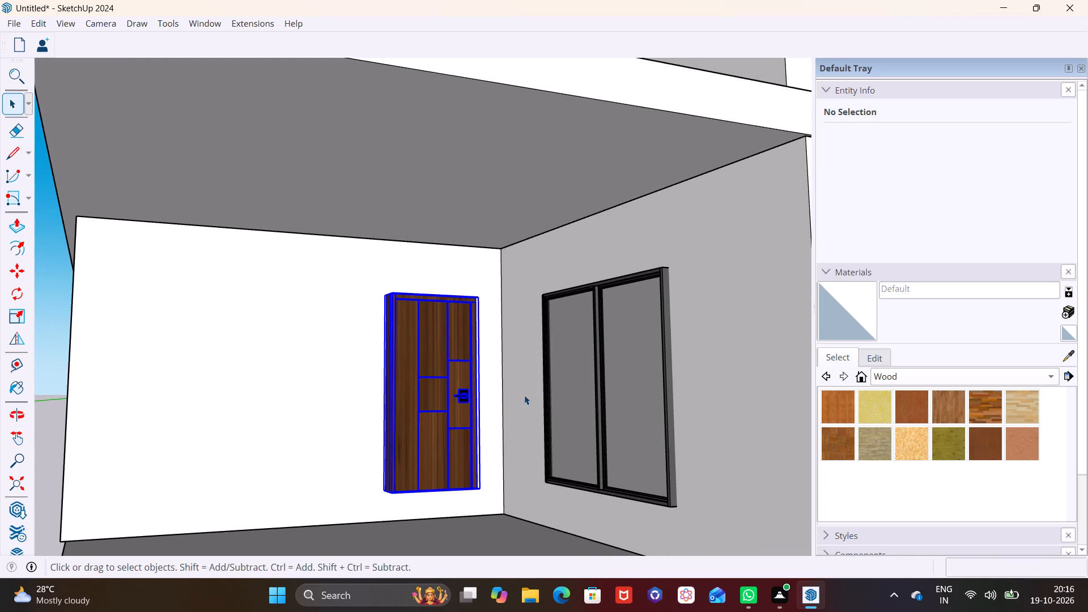
key("m")
left_click(394, 295)
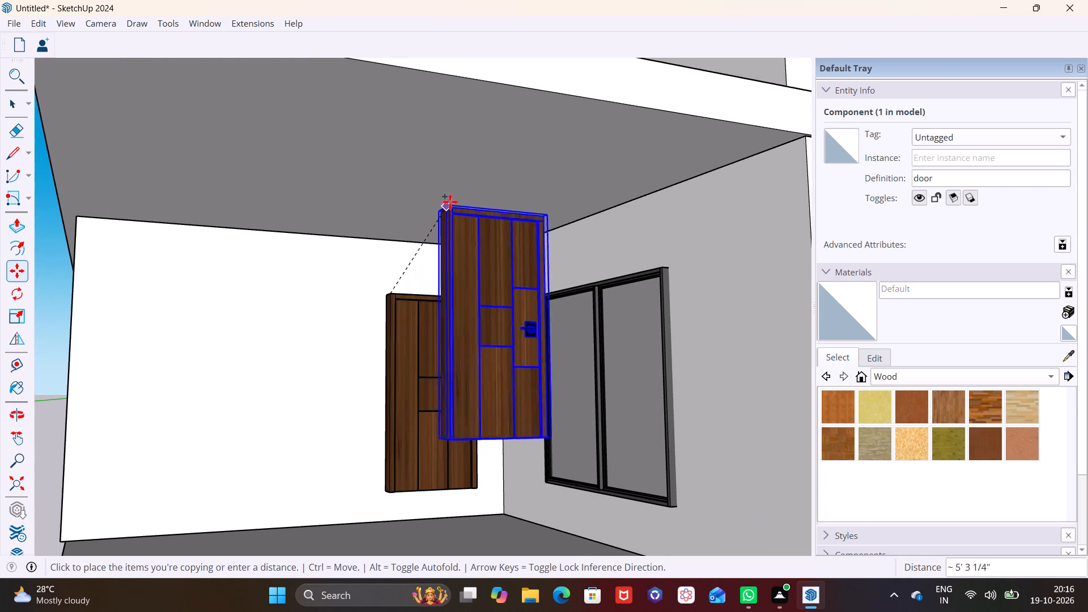
scroll(457, 192, "down", 3)
middle_click_drag(440, 221, 346, 400)
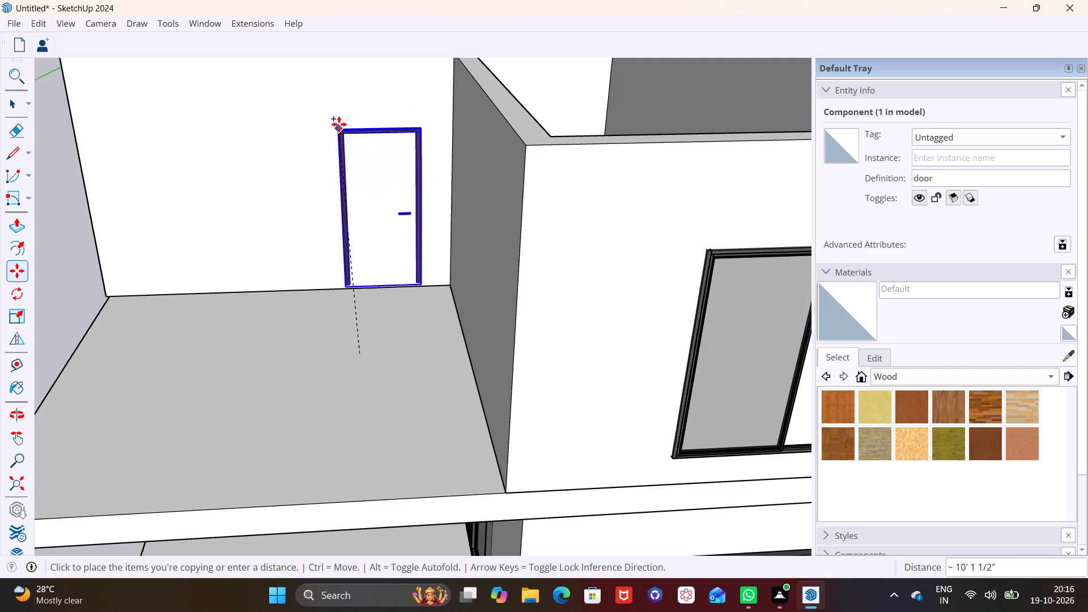
left_click(333, 113)
Move the copied upper-storey door forward from its bottom corner so its wooden face projects from the wall.
middle_click_drag(399, 186, 562, 175)
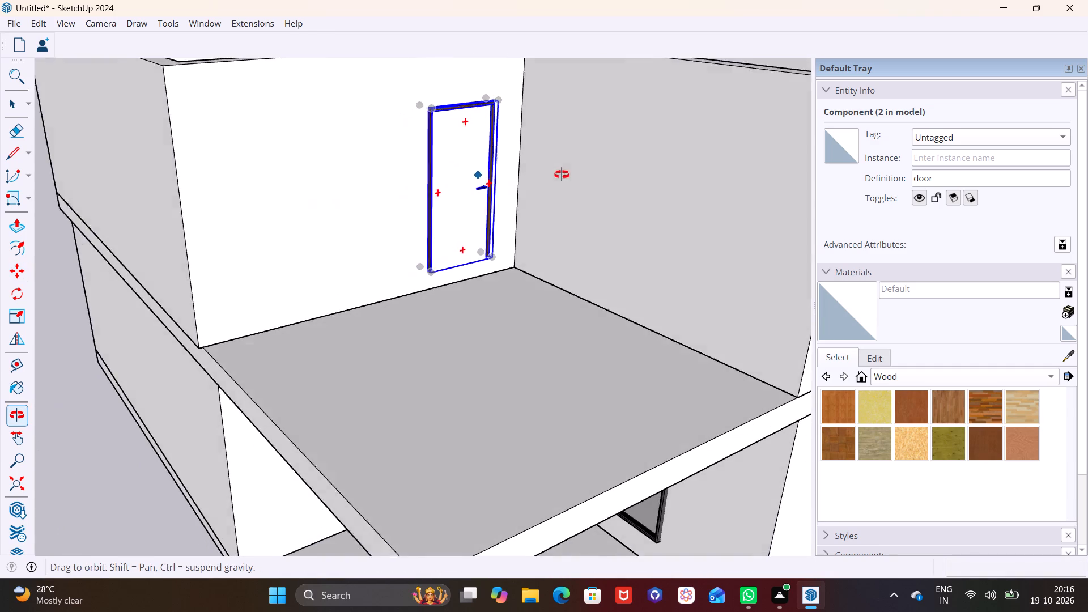
middle_click_drag(562, 175, 570, 173)
left_click(439, 267)
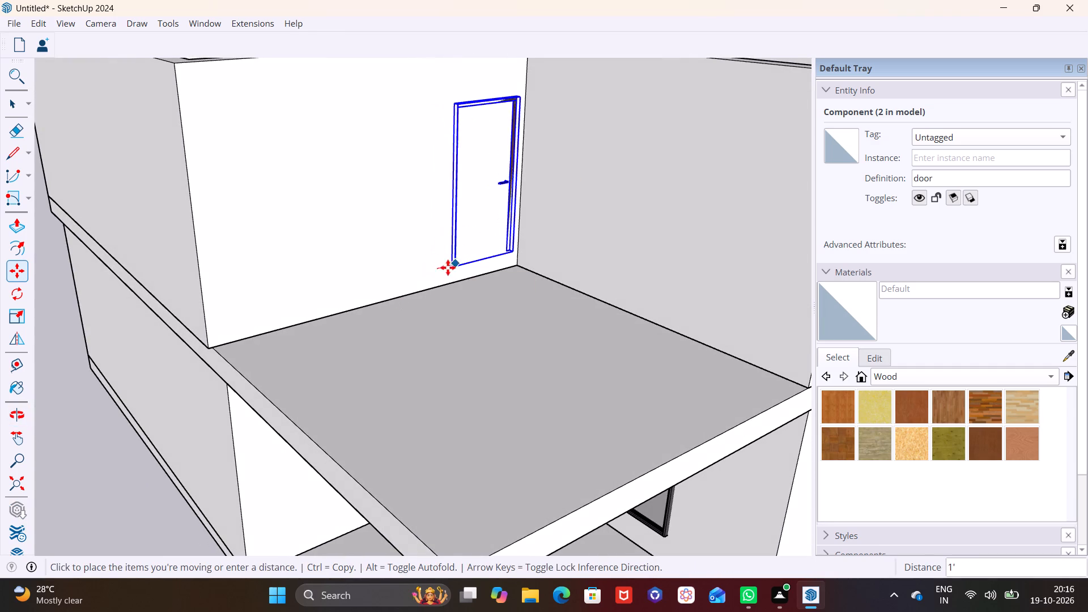
left_click(452, 274)
key("space")
left_click(474, 333)
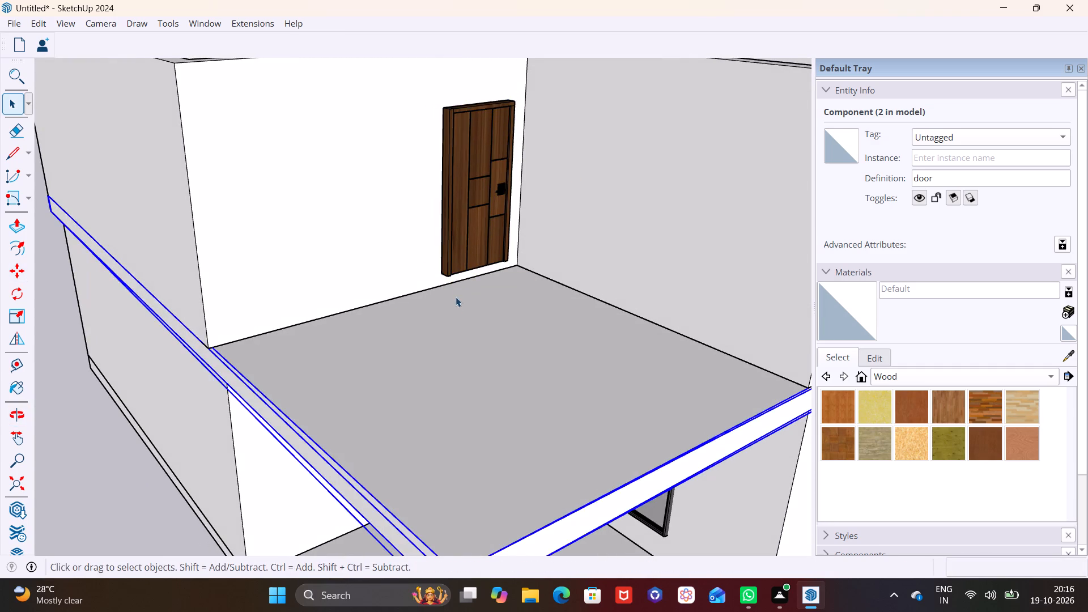
Move the upper-storey door about 8 1/4" along the green axis, back into the recess wall.
middle_click_drag(456, 287, 691, 268)
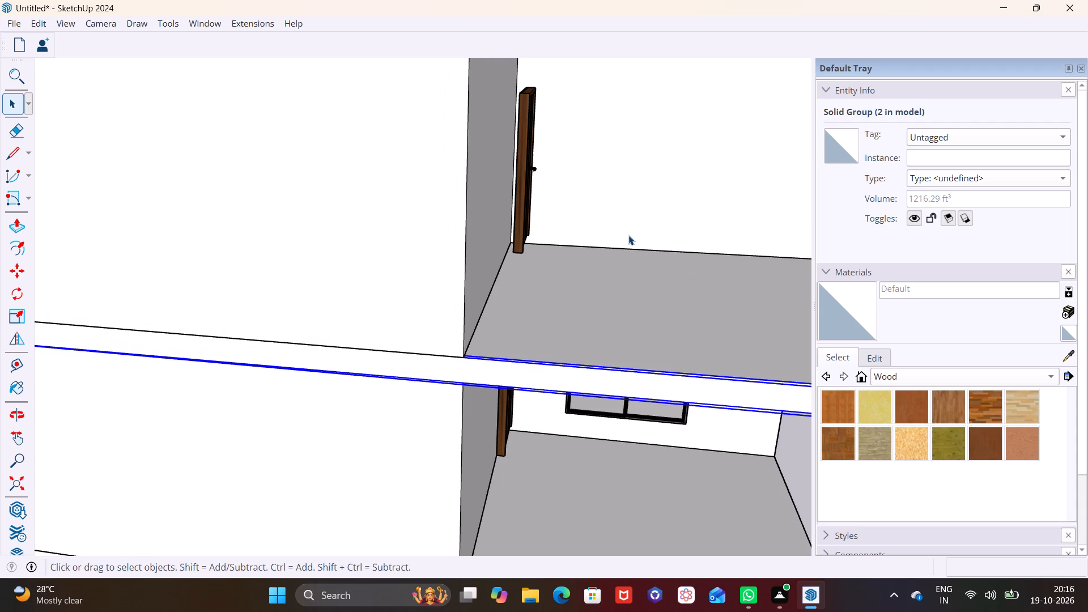
middle_click_drag(623, 246, 553, 358, "shift")
scroll(455, 275, "up", 6)
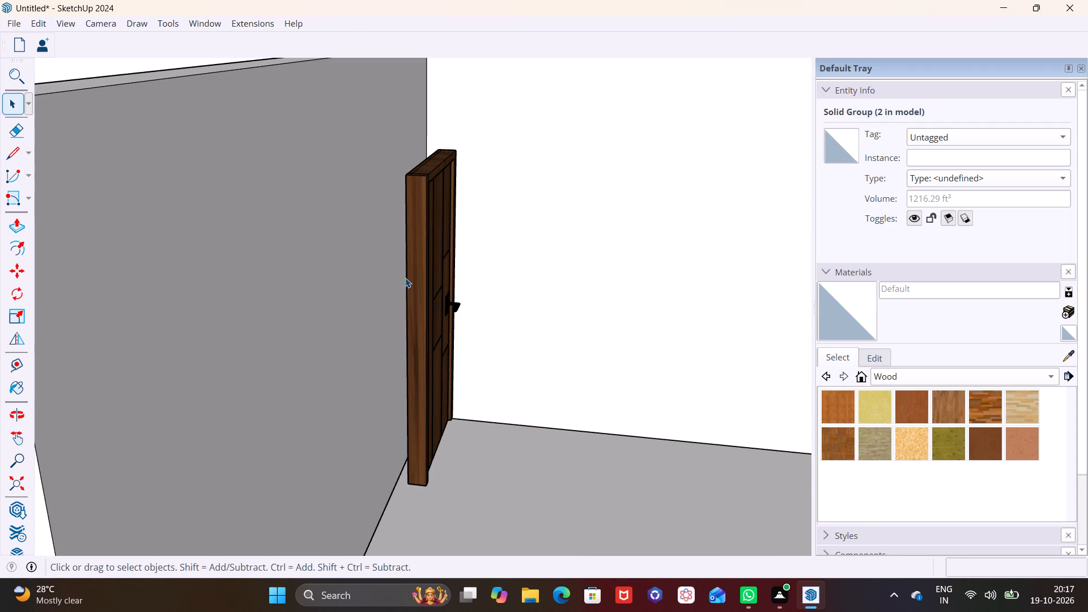
left_click(424, 277)
key("m")
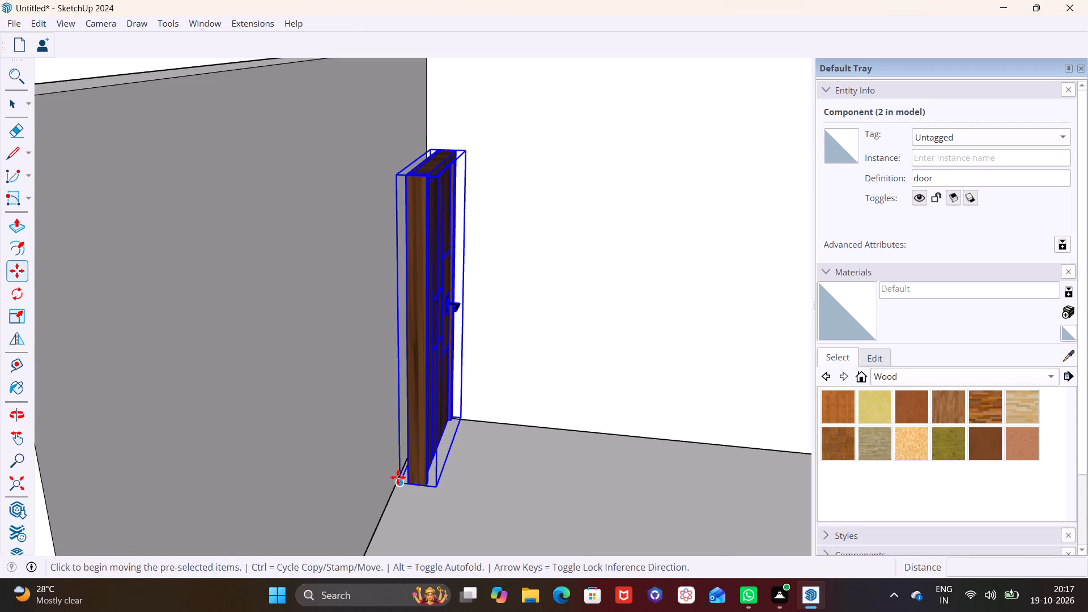
left_click(398, 477)
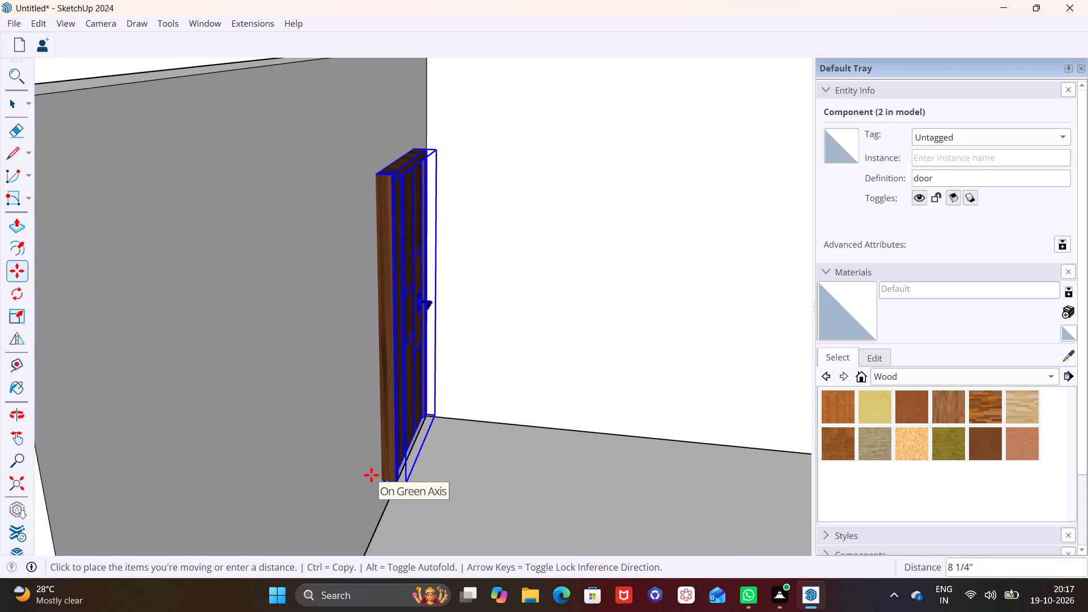
left_click(371, 475)
key("space")
left_click(504, 497)
Examine the placement of both doors on the recess walls from the front and from the side.
scroll(509, 488, "down", 6)
middle_click_drag(565, 477, 326, 397)
scroll(347, 394, "down", 6)
middle_click_drag(362, 431, 492, 365, "shift")
middle_click_drag(471, 393, 452, 388)
scroll(452, 388, "up", 1)
middle_click_drag(452, 388, 409, 383)
scroll(406, 362, "down", 2)
middle_click_drag(419, 327, 402, 376)
scroll(428, 338, "down", 2)
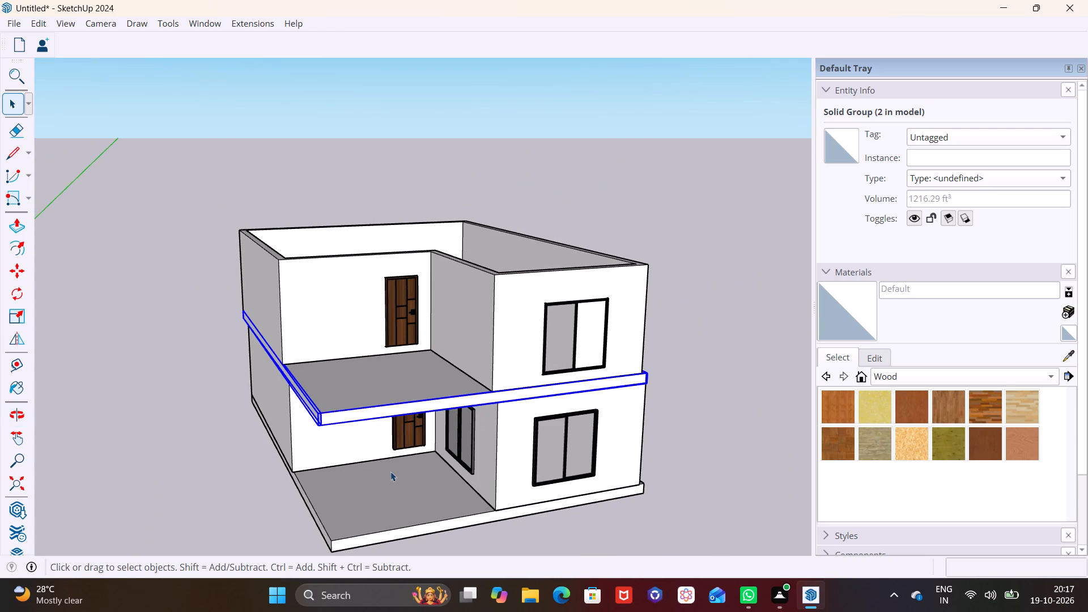
left_click(403, 474)
left_click(706, 420)
middle_click_drag(611, 431, 594, 347)
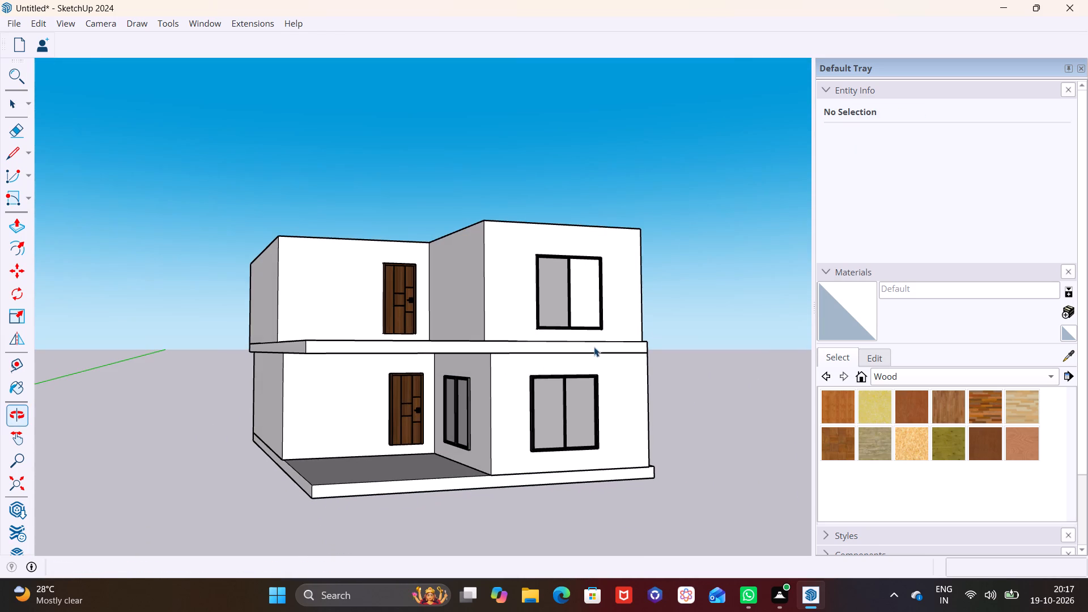
middle_click_drag(594, 347, 596, 347)
middle_click_drag(490, 389, 554, 396)
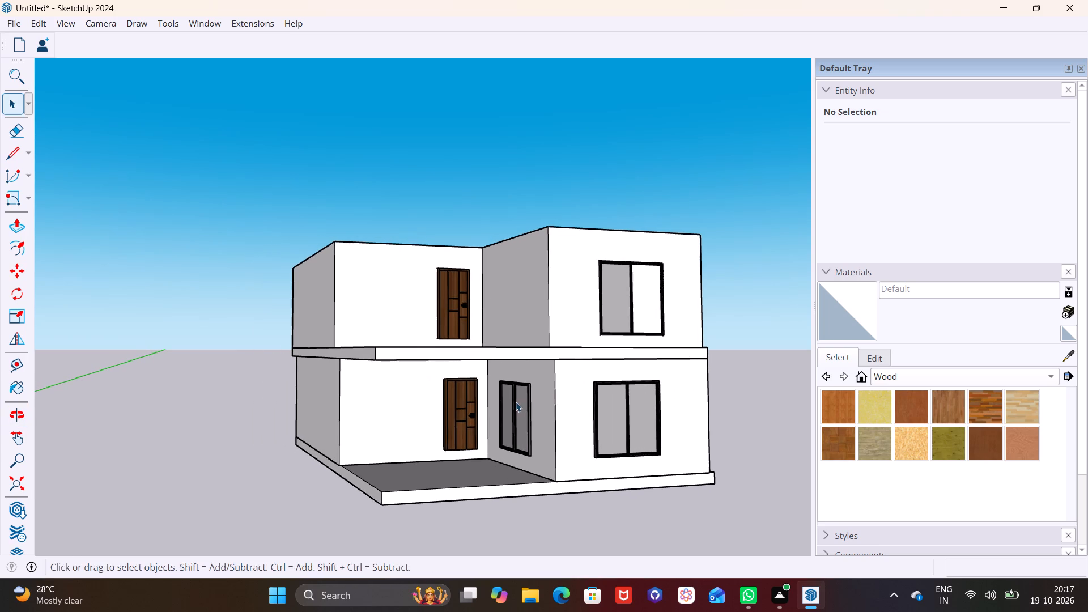
middle_click_drag(511, 405, 601, 432)
Copy the ground-floor recess window from its bottom corner onto the ground-floor outer side wall beyond the door.
left_click(535, 427)
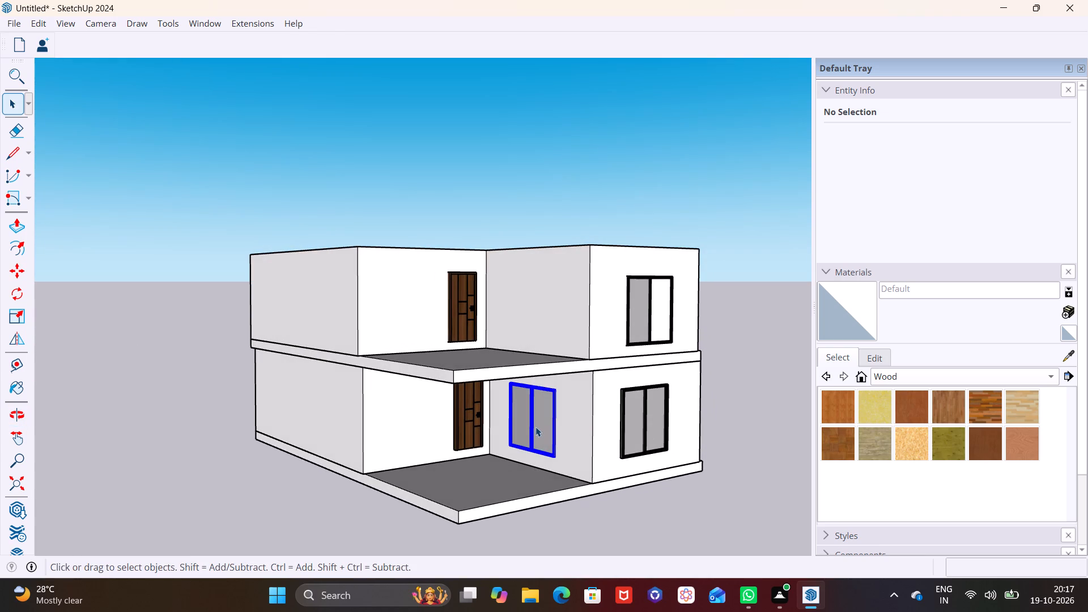
key("m")
left_click(553, 459)
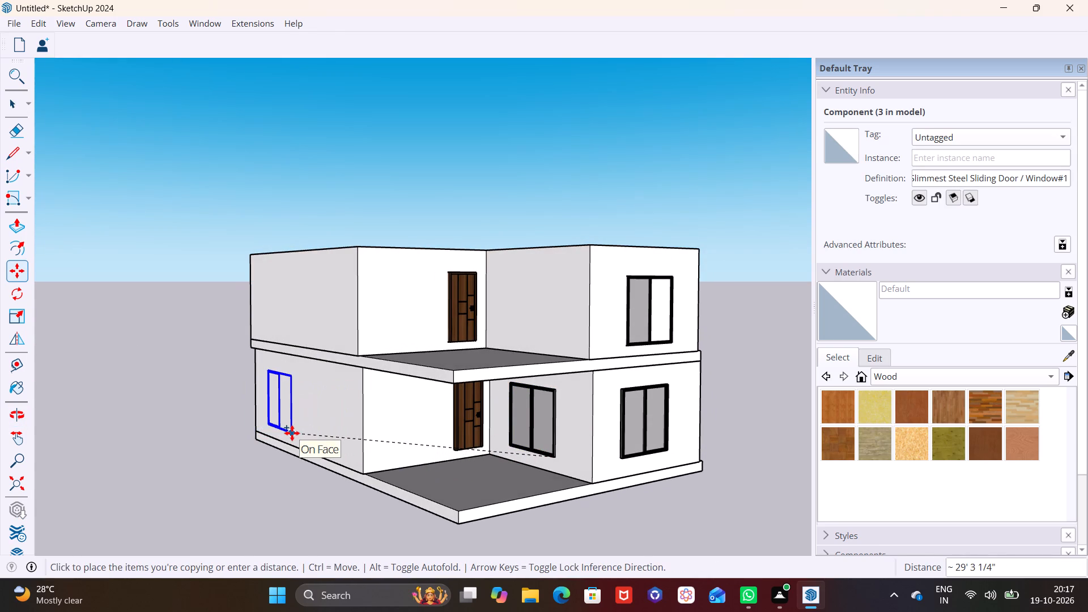
scroll(292, 433, "up", 4)
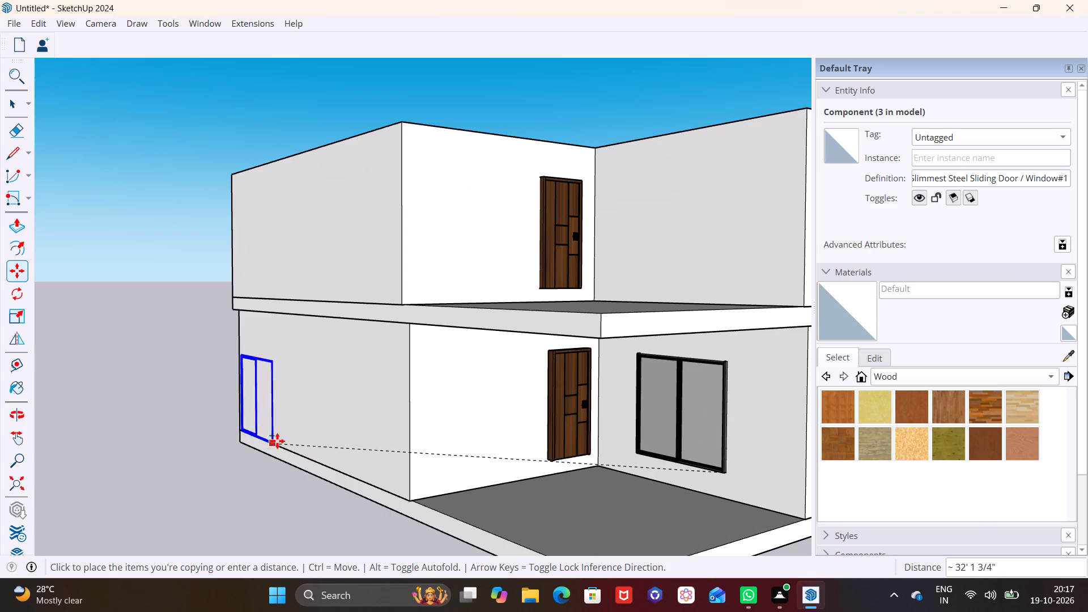
left_click(297, 438)
Copy the side-wall window about 10' 10" up onto the upper-storey side wall above it.
middle_click_drag(335, 433, 381, 492)
scroll(309, 431, "up", 1)
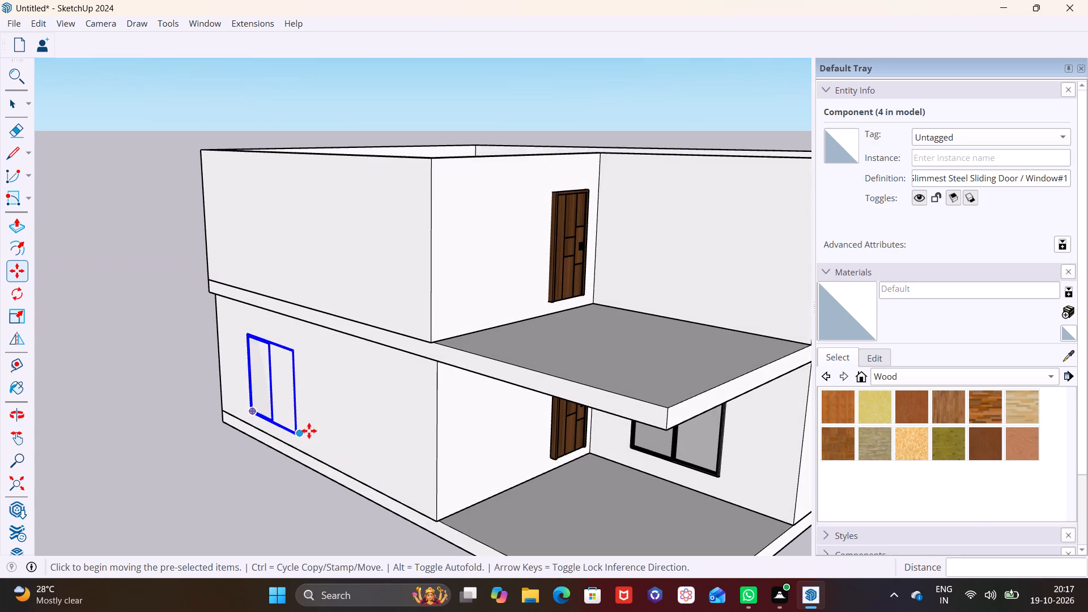
left_click(296, 432)
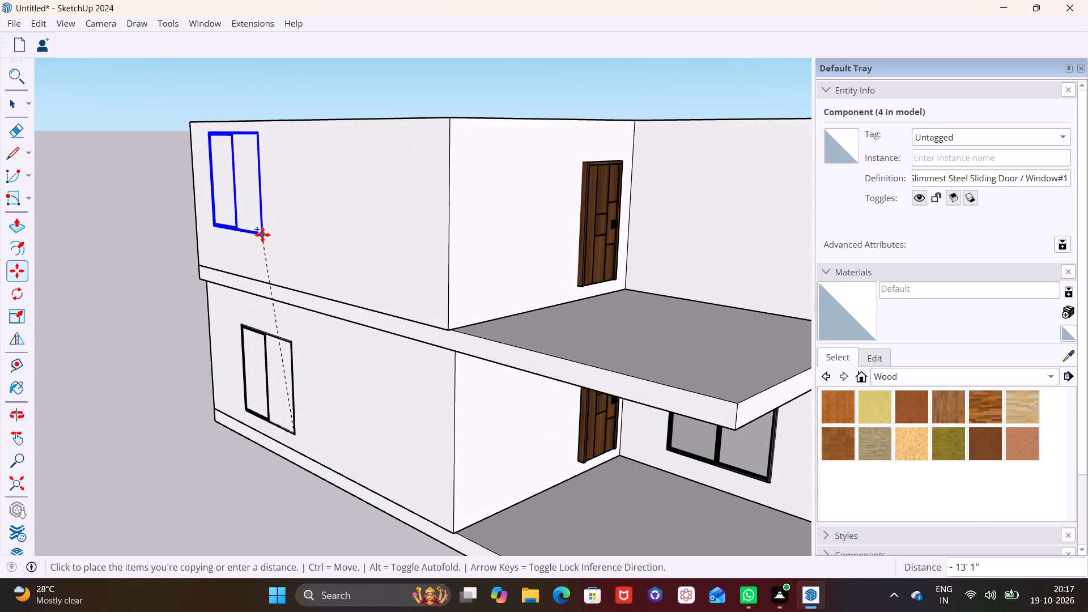
left_click(277, 270)
Move the ground-floor side-wall window outward from its bottom corner so its frame and glass project from the wall face.
middle_click_drag(281, 348, 519, 252)
scroll(354, 357, "up", 4)
middle_click_drag(350, 369, 543, 457)
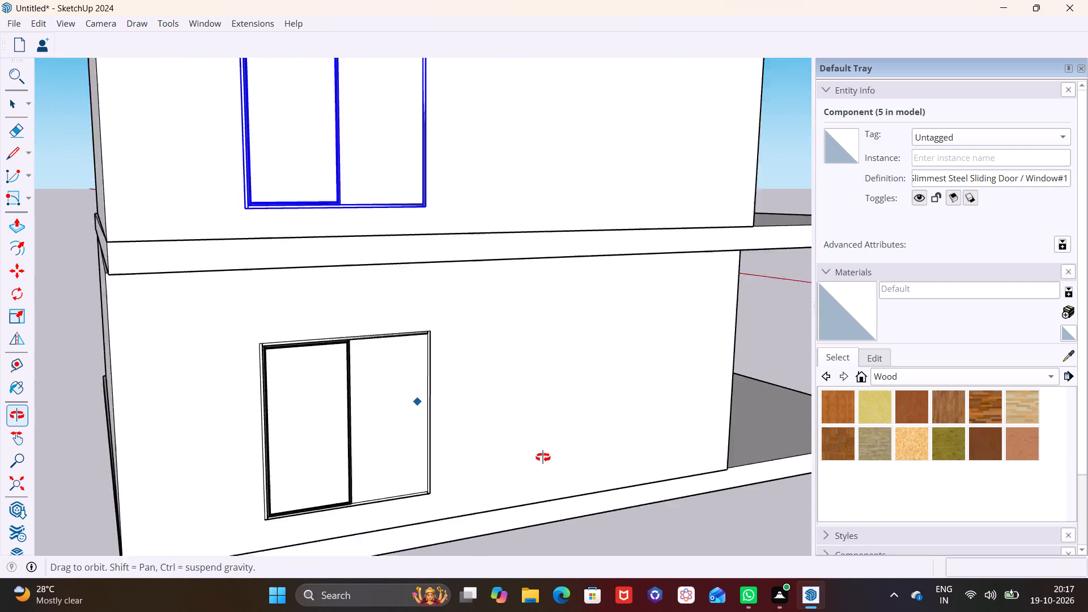
middle_click_drag(543, 457, 624, 475)
scroll(416, 460, "up", 2)
middle_click_drag(415, 418, 410, 338)
key("space")
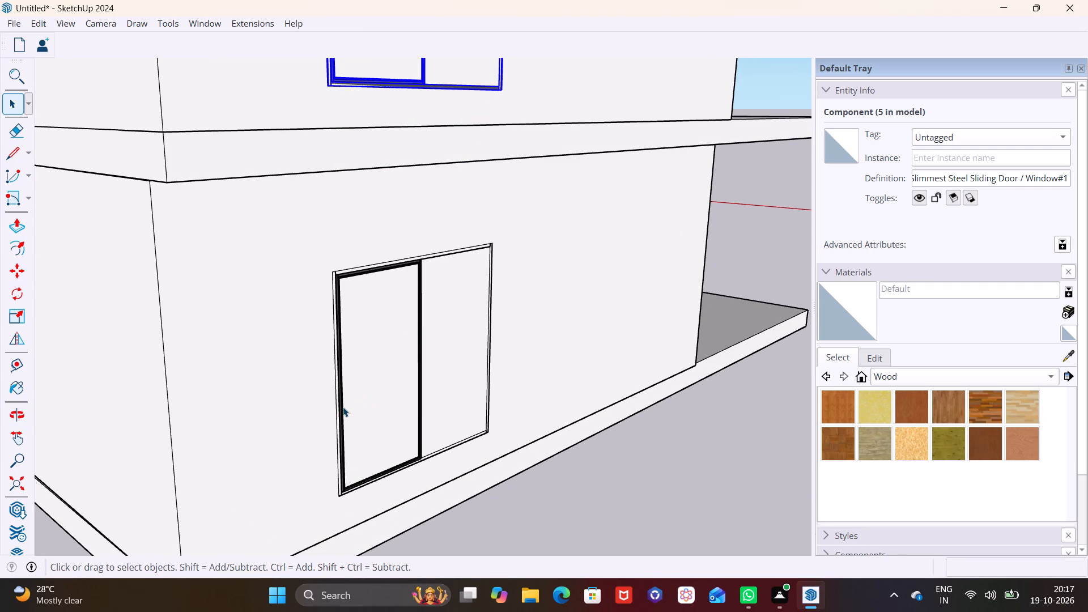
left_click(343, 407)
key("m")
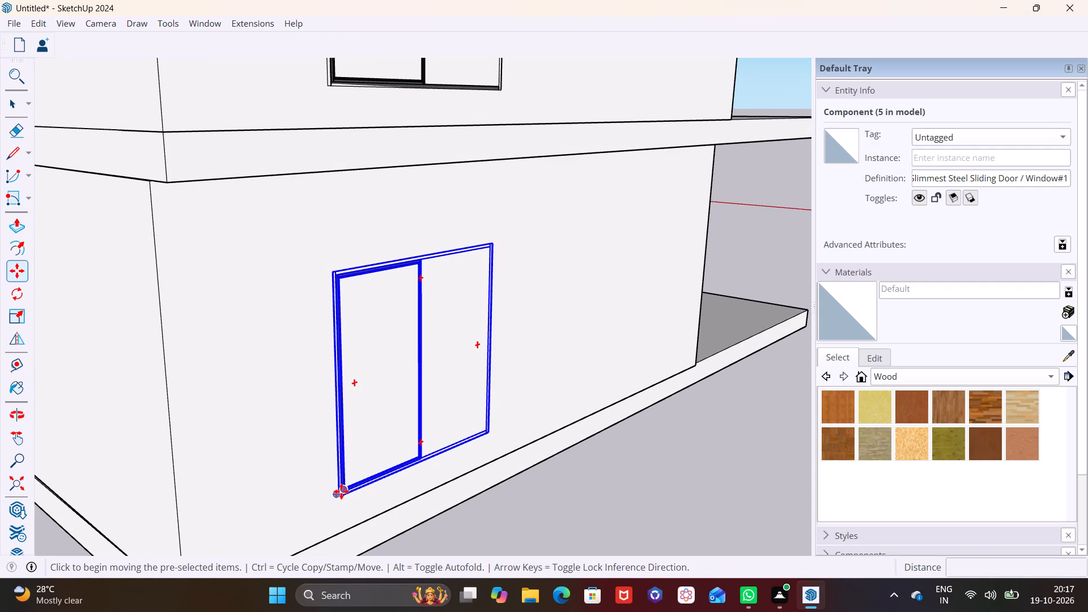
left_click(341, 491)
left_click_drag(351, 498, 351, 492)
key("space")
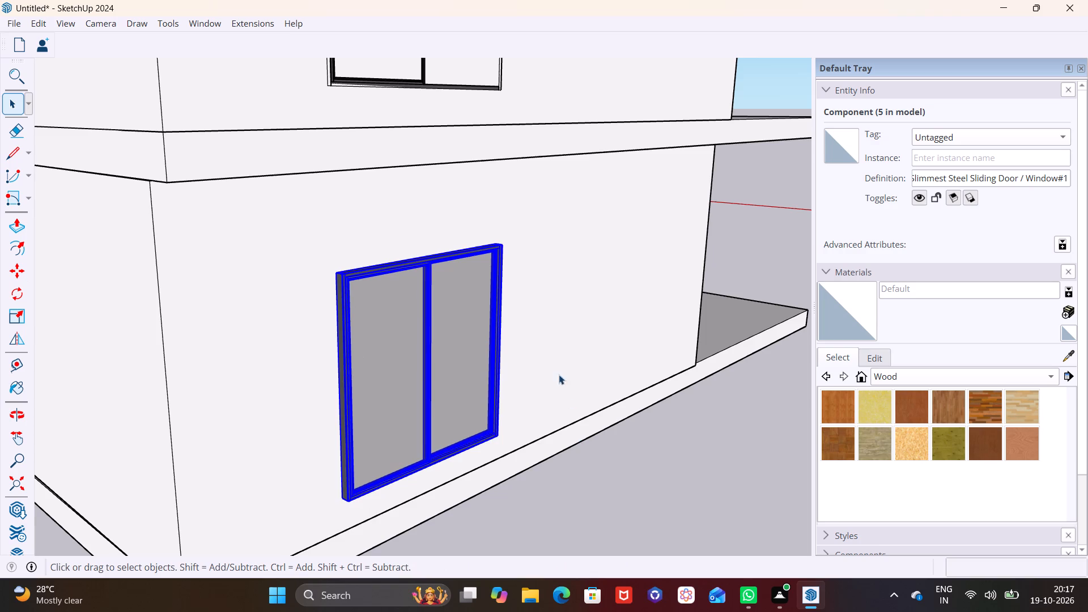
left_click(559, 375)
Move the upper-storey side-wall window outward from its bottom corner so its frame and glass project from the wall face.
scroll(520, 360, "down", 7)
middle_click_drag(503, 322, 483, 402, "shift")
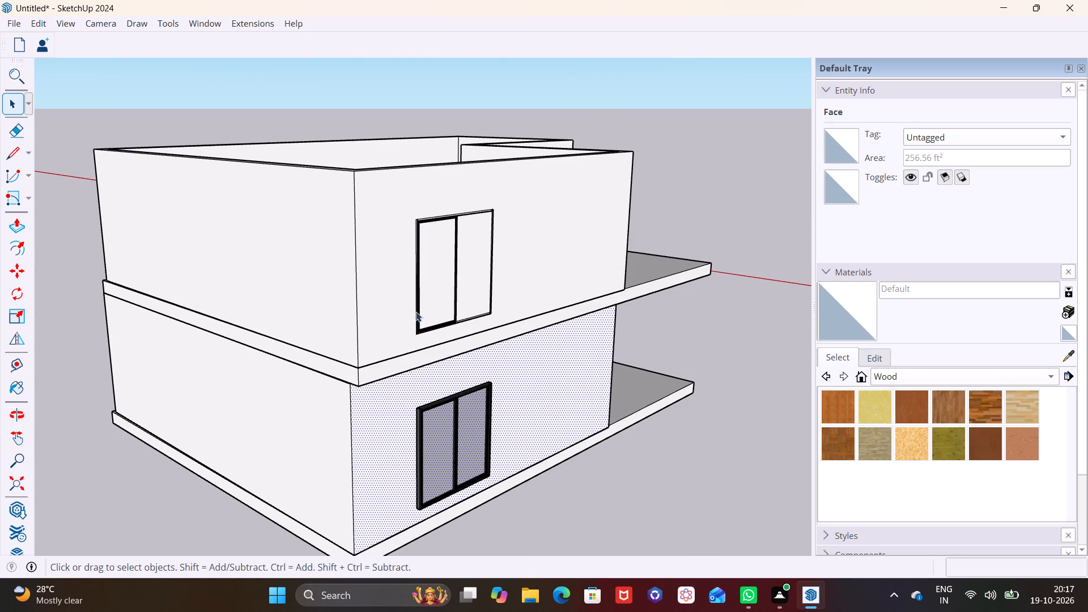
left_click(416, 312)
key("m")
left_click(420, 331)
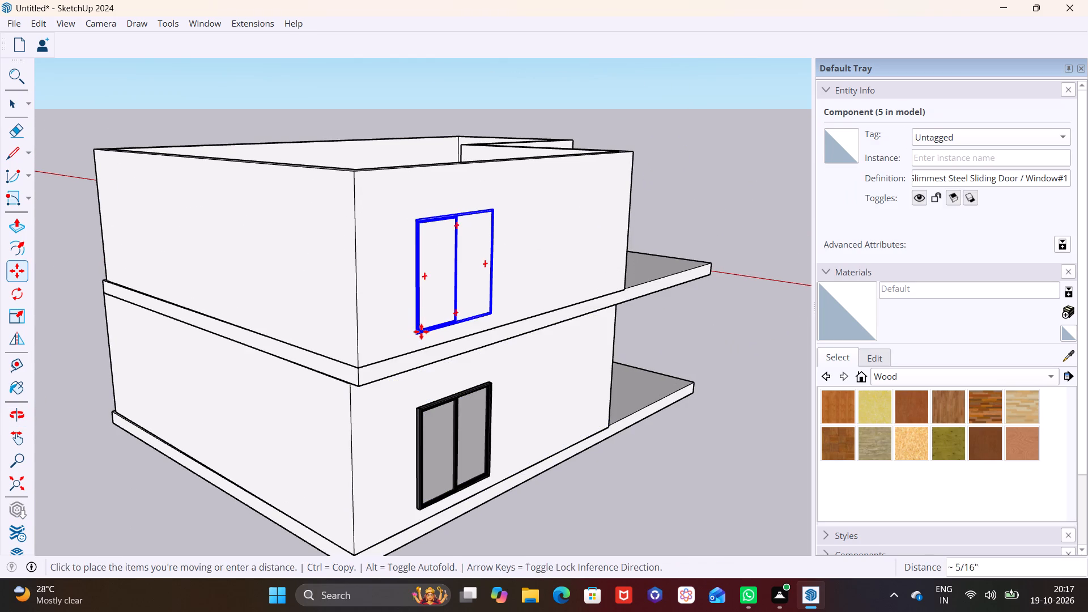
left_click(430, 337)
key("space")
left_click_drag(647, 504, 648, 499)
Examine the placement of the side-wall windows and the doors from around the building.
scroll(642, 464, "down", 3)
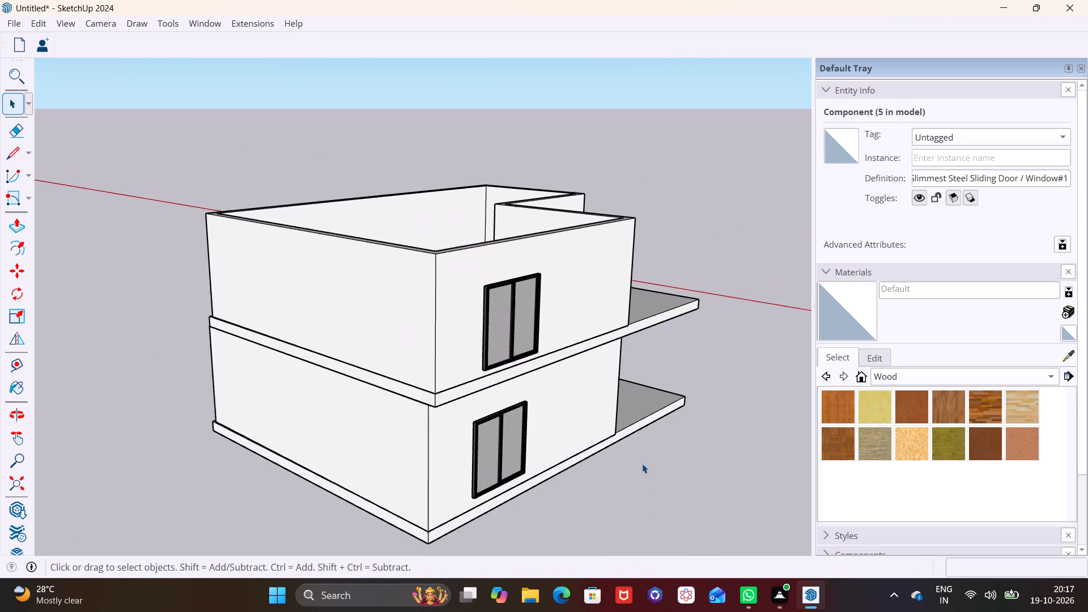
middle_click_drag(637, 463, 407, 413)
middle_click_drag(484, 403, 316, 415)
scroll(369, 375, "down", 4)
middle_click_drag(449, 409, 268, 415)
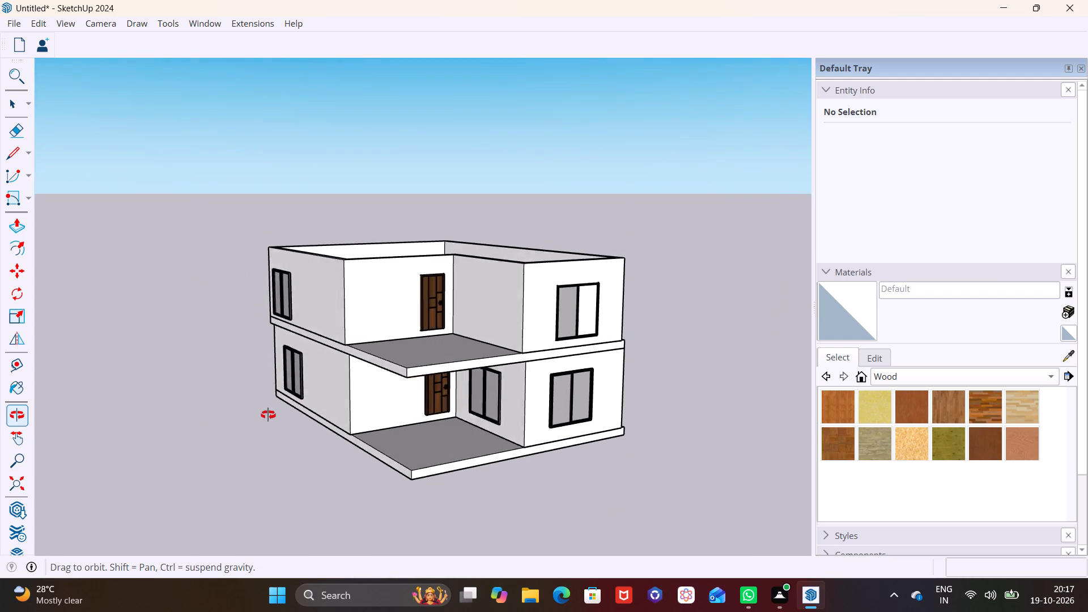
Examine the two-storey building from around and above, checking the doors, windows and slabs.
middle_click_drag(268, 415, 233, 345)
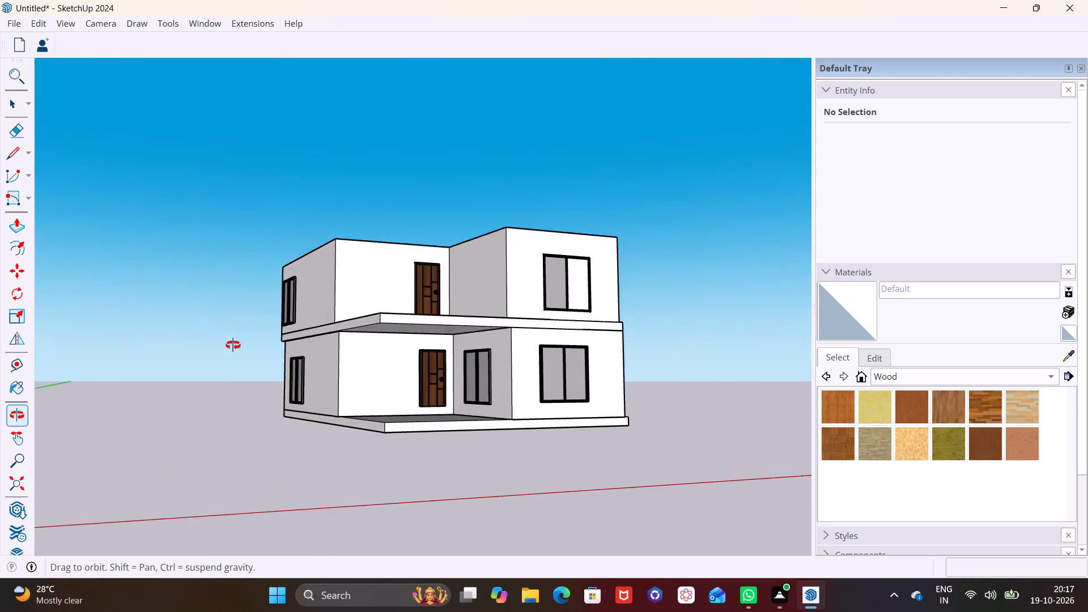
middle_click_drag(233, 345, 195, 438)
scroll(302, 294, "up", 3)
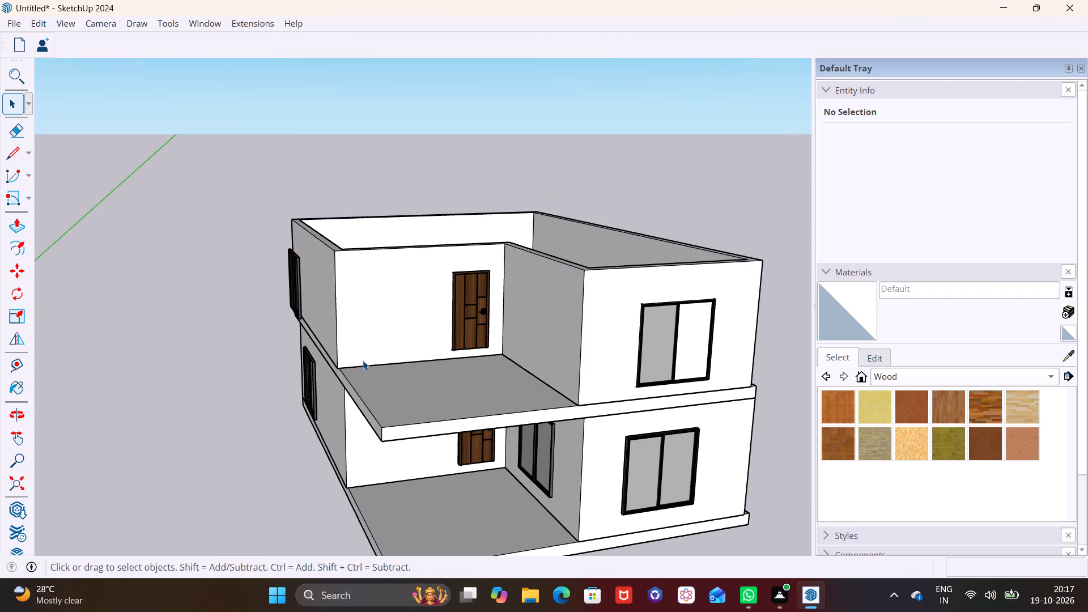
scroll(367, 359, "down", 5)
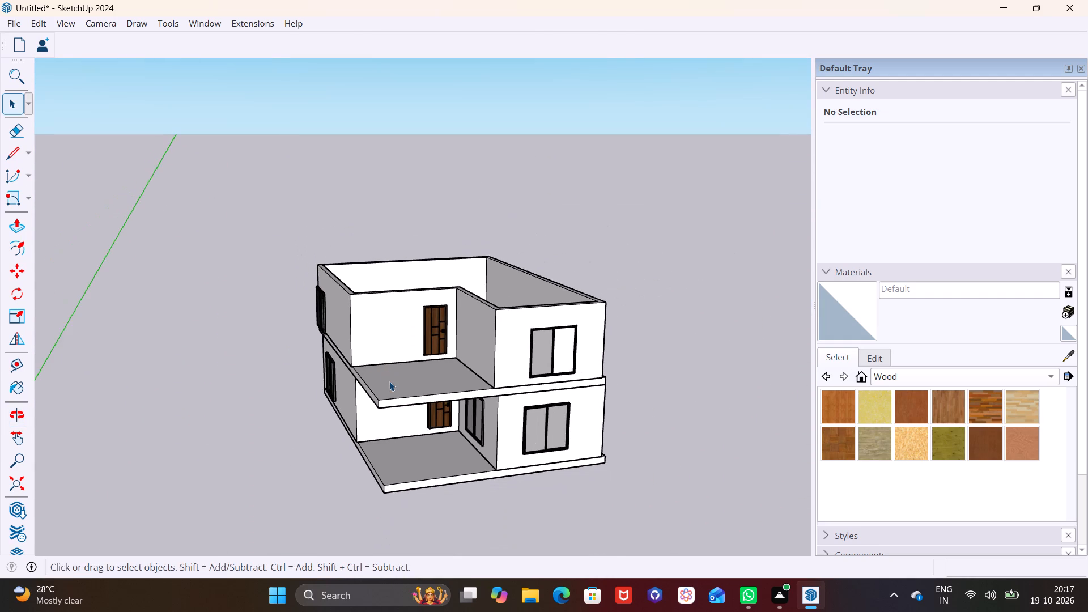
scroll(390, 381, "down", 1)
middle_click_drag(410, 407, 549, 388)
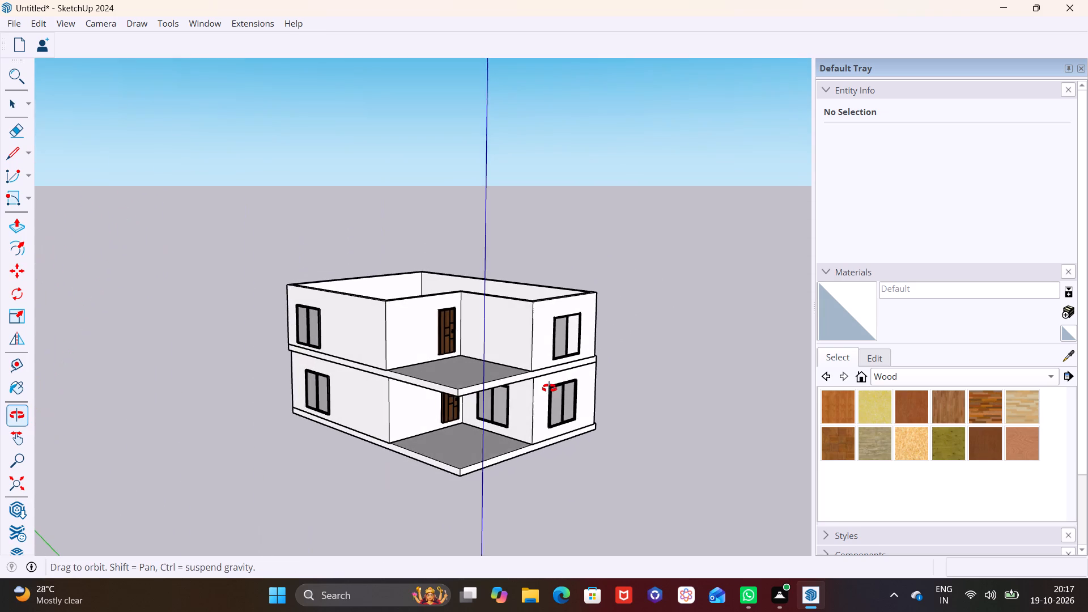
middle_click_drag(549, 388, 547, 385)
middle_click_drag(400, 332, 342, 345)
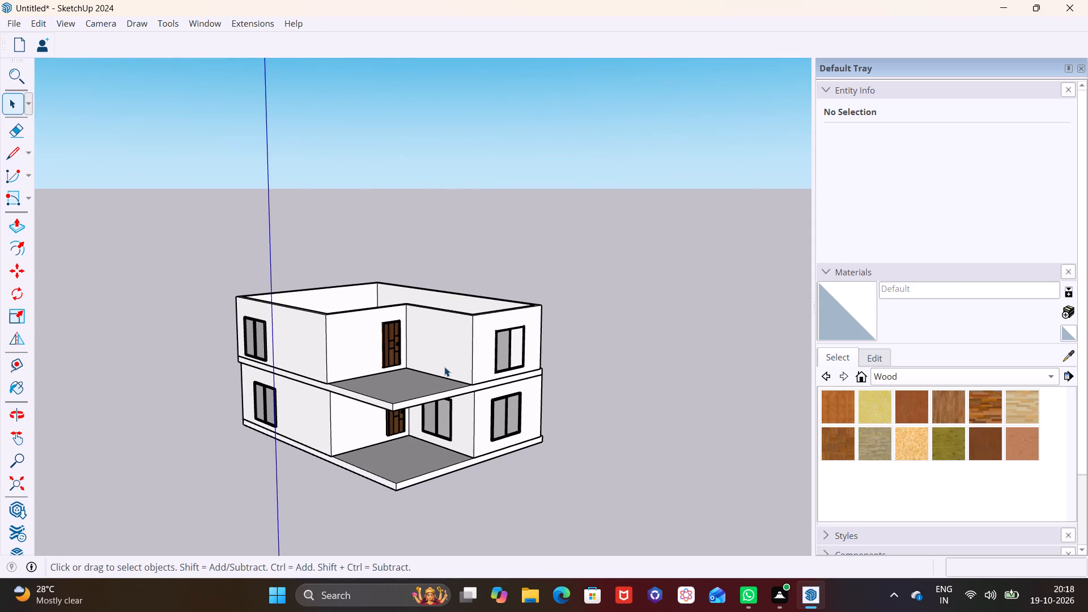
middle_click_drag(410, 377, 309, 415)
middle_click_drag(510, 297, 465, 433)
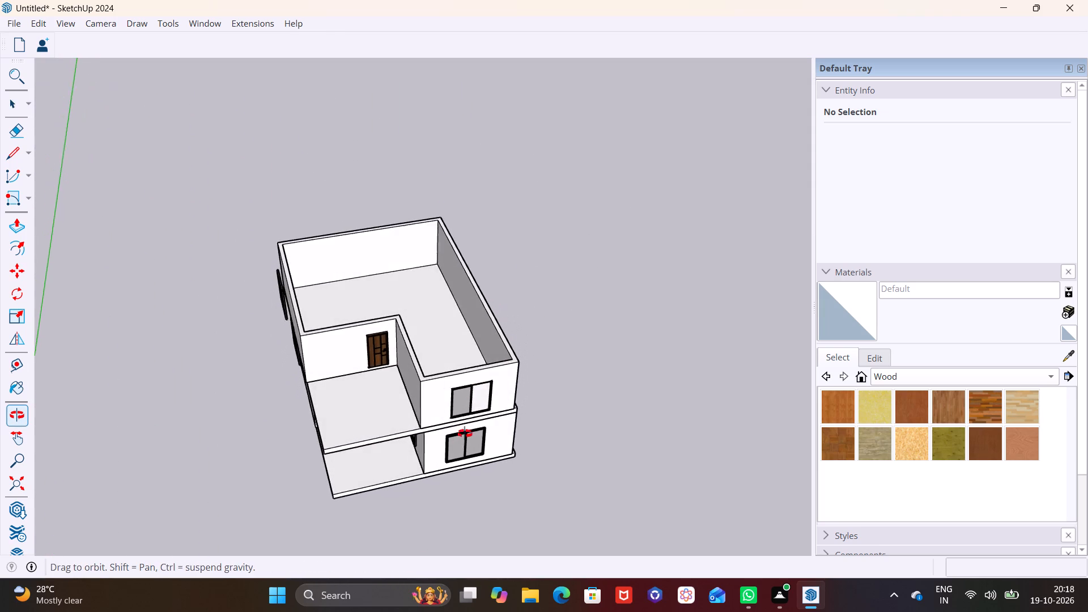
middle_click_drag(465, 433, 460, 441)
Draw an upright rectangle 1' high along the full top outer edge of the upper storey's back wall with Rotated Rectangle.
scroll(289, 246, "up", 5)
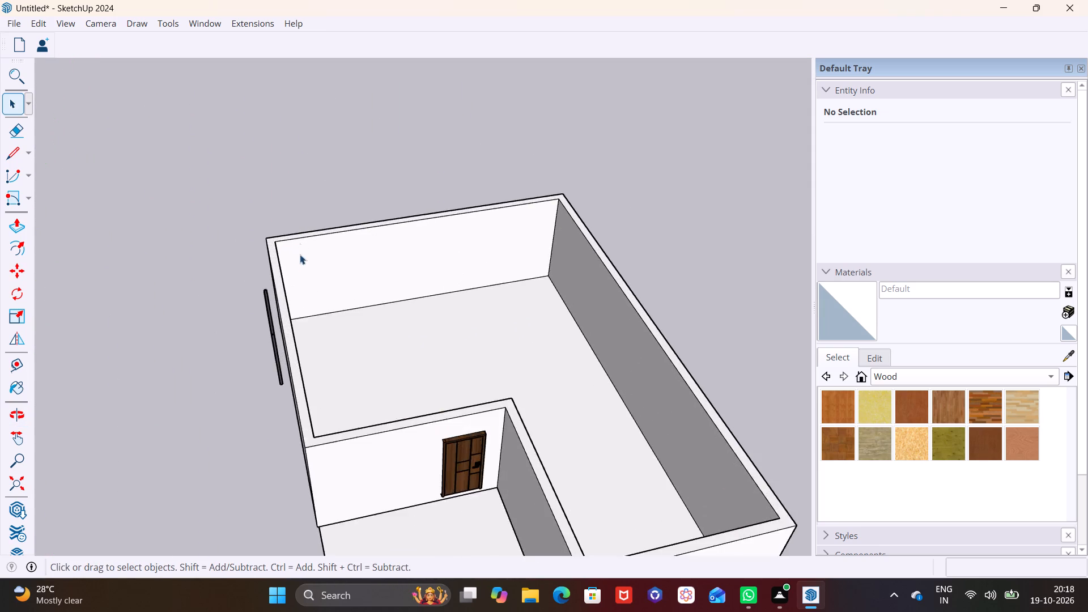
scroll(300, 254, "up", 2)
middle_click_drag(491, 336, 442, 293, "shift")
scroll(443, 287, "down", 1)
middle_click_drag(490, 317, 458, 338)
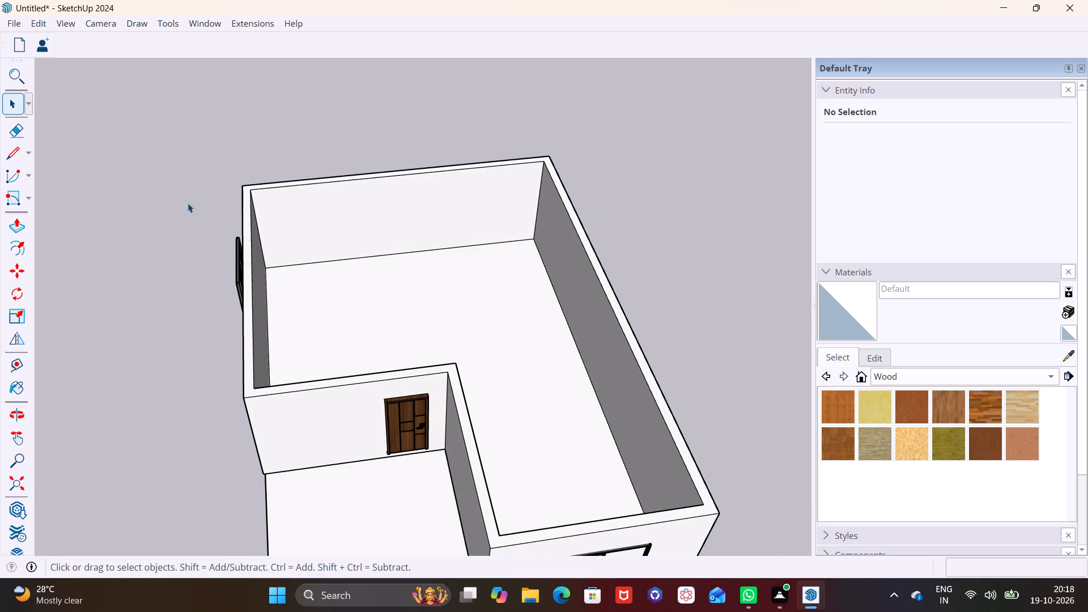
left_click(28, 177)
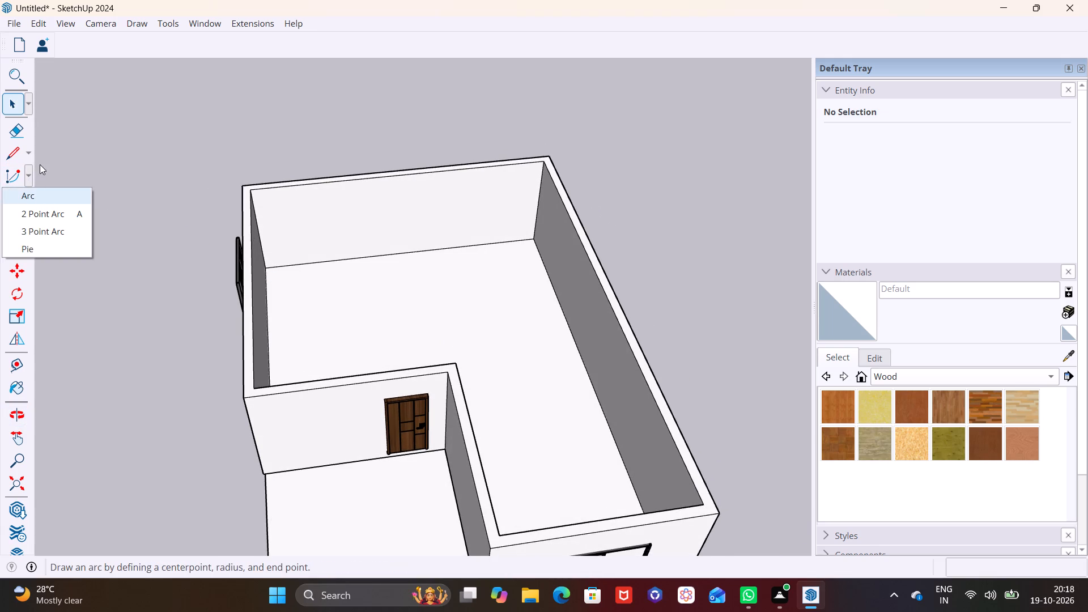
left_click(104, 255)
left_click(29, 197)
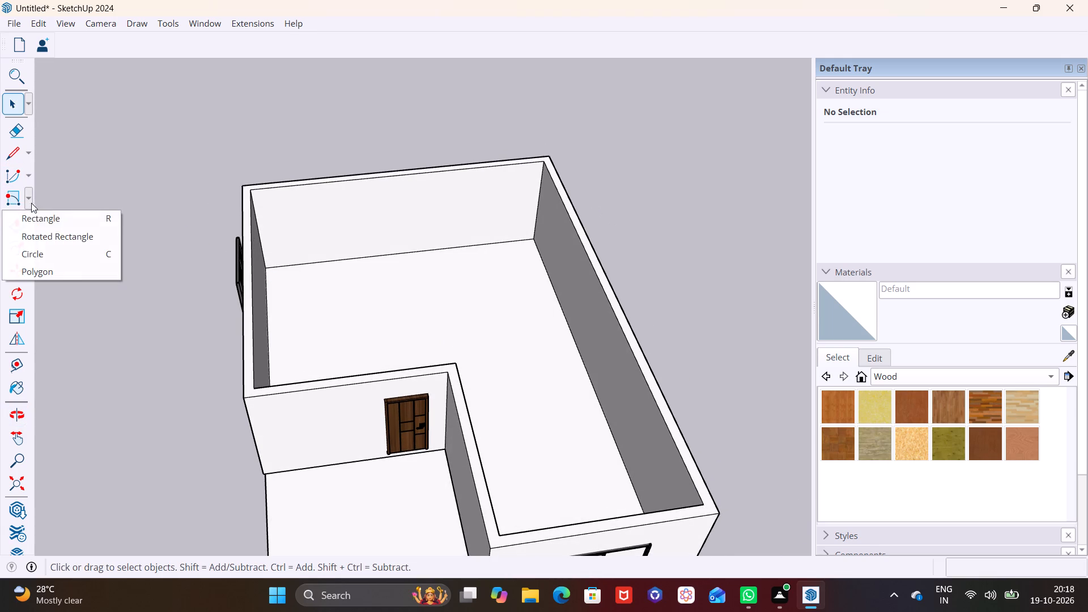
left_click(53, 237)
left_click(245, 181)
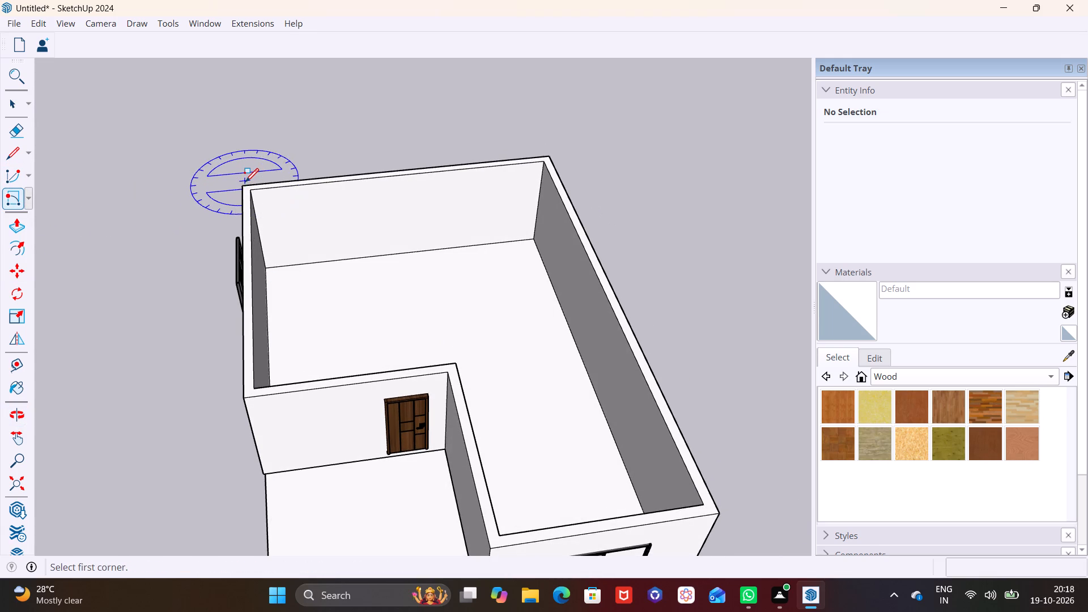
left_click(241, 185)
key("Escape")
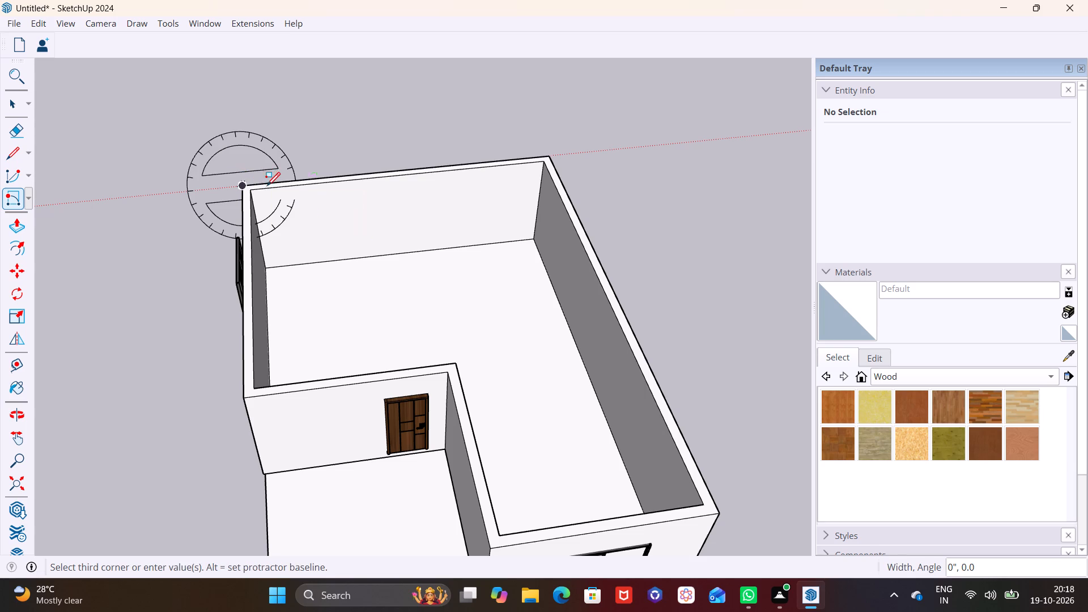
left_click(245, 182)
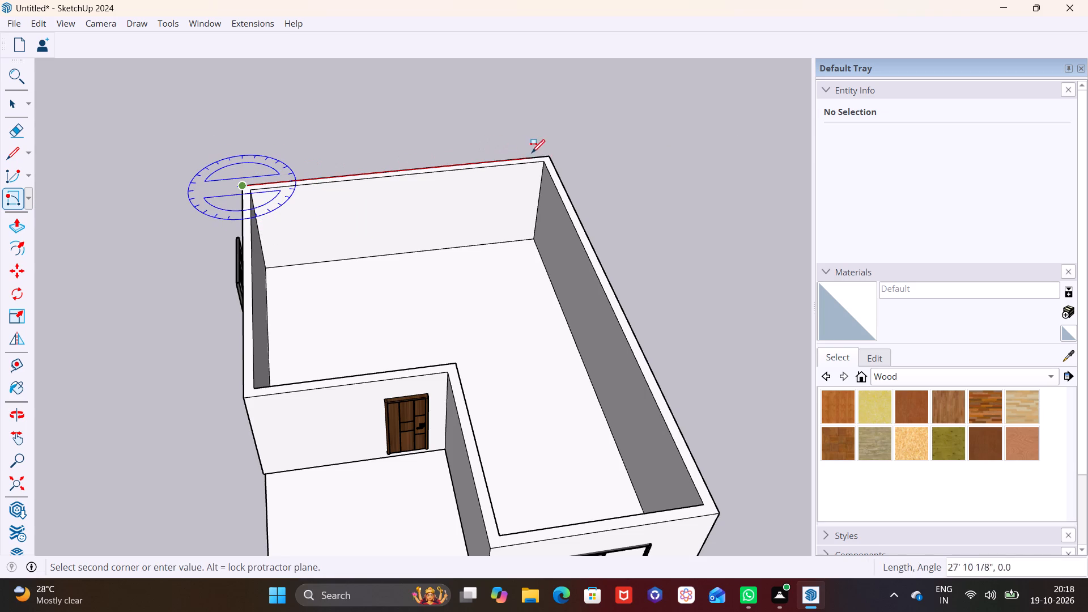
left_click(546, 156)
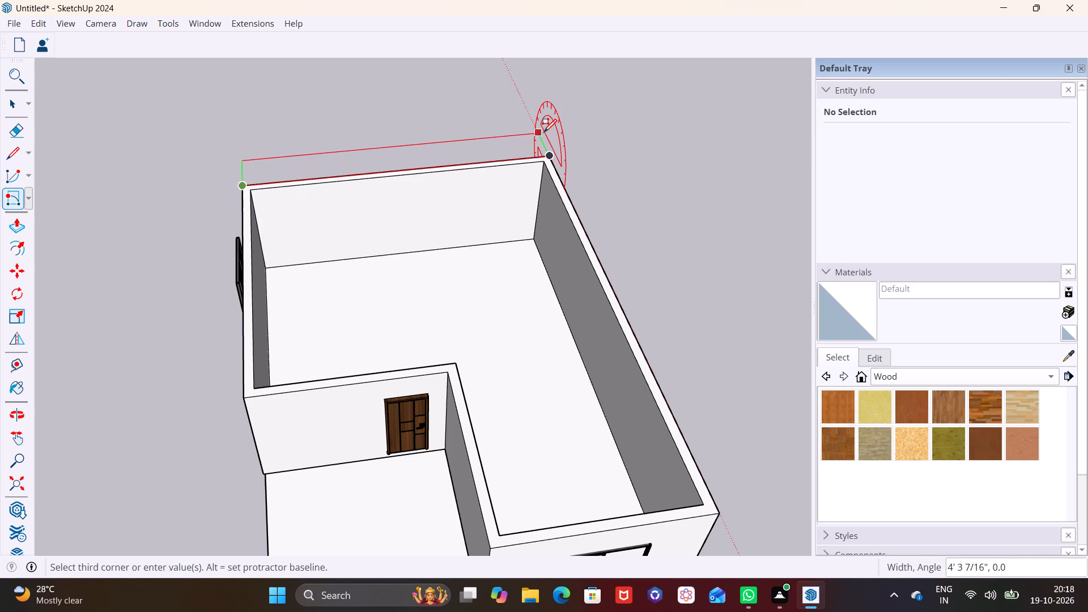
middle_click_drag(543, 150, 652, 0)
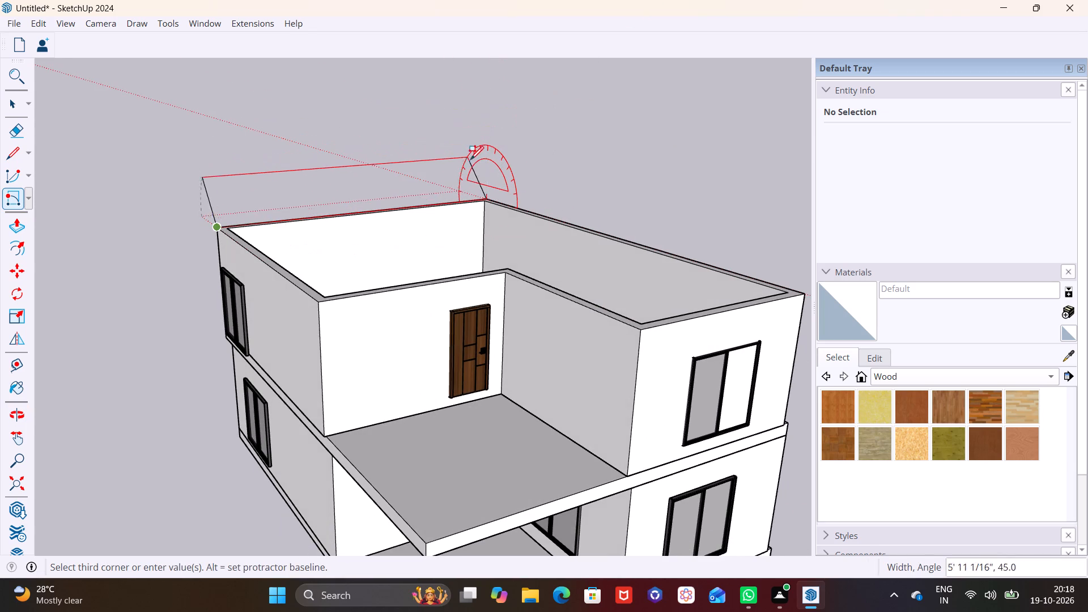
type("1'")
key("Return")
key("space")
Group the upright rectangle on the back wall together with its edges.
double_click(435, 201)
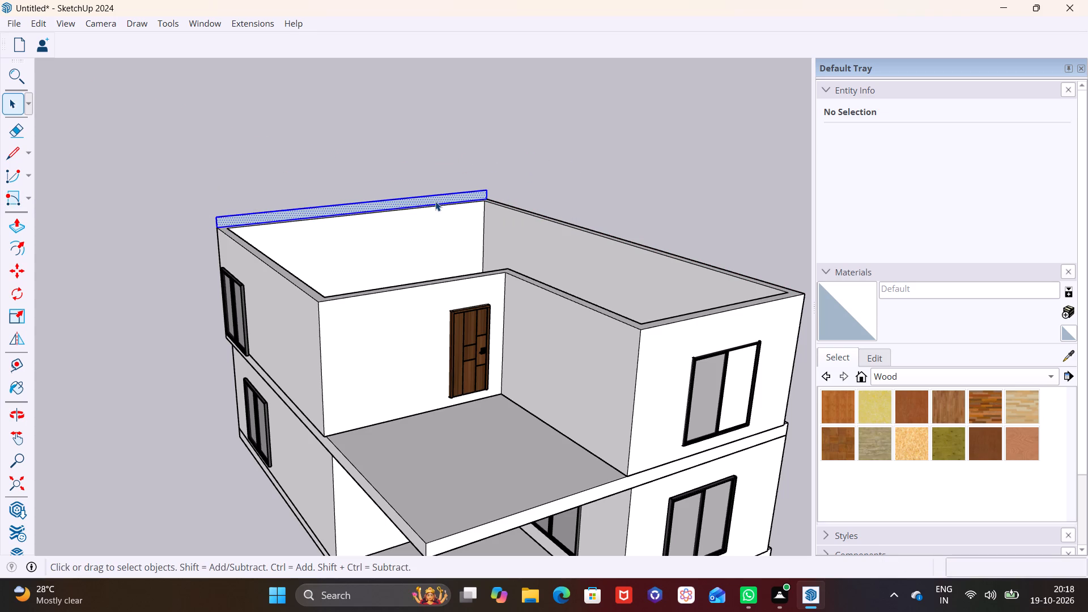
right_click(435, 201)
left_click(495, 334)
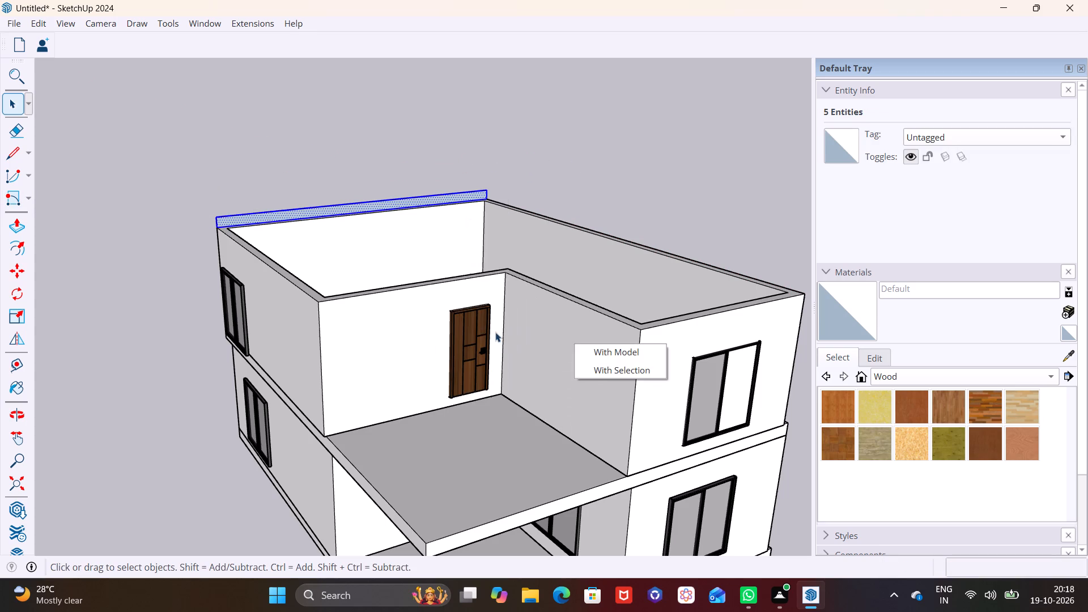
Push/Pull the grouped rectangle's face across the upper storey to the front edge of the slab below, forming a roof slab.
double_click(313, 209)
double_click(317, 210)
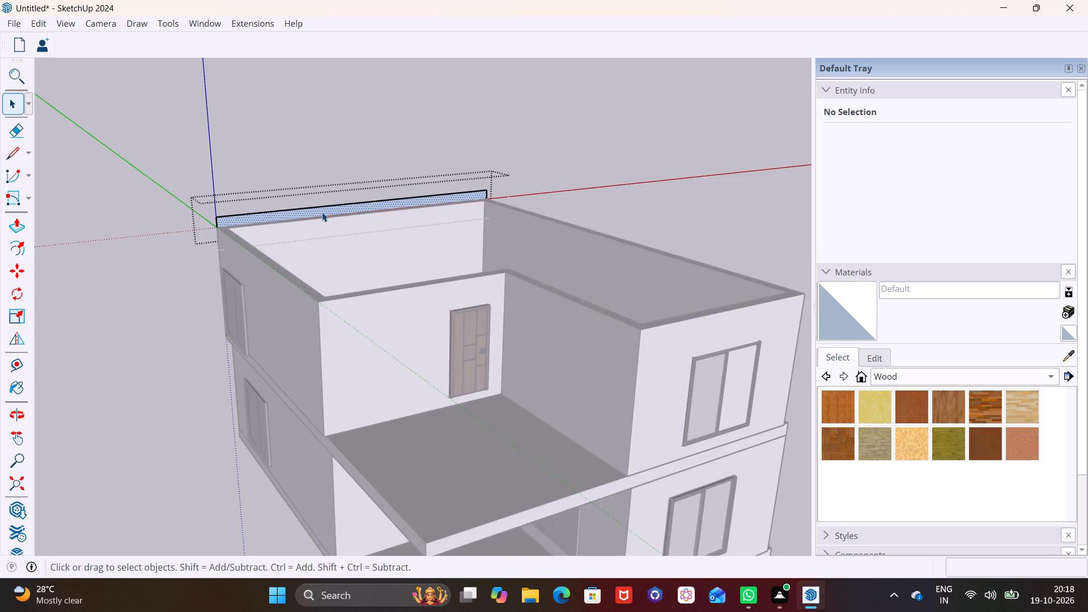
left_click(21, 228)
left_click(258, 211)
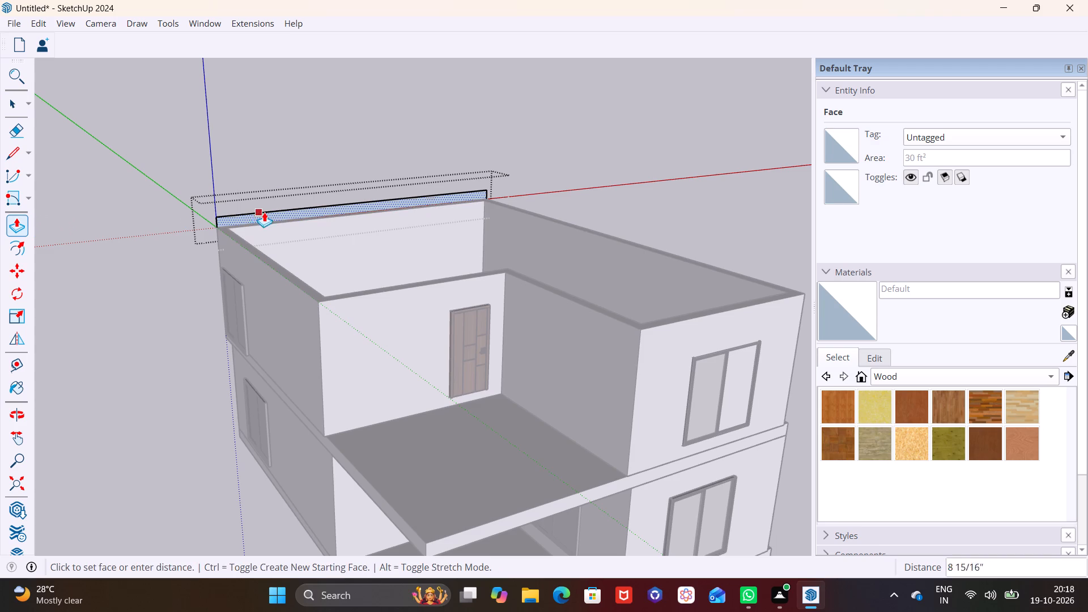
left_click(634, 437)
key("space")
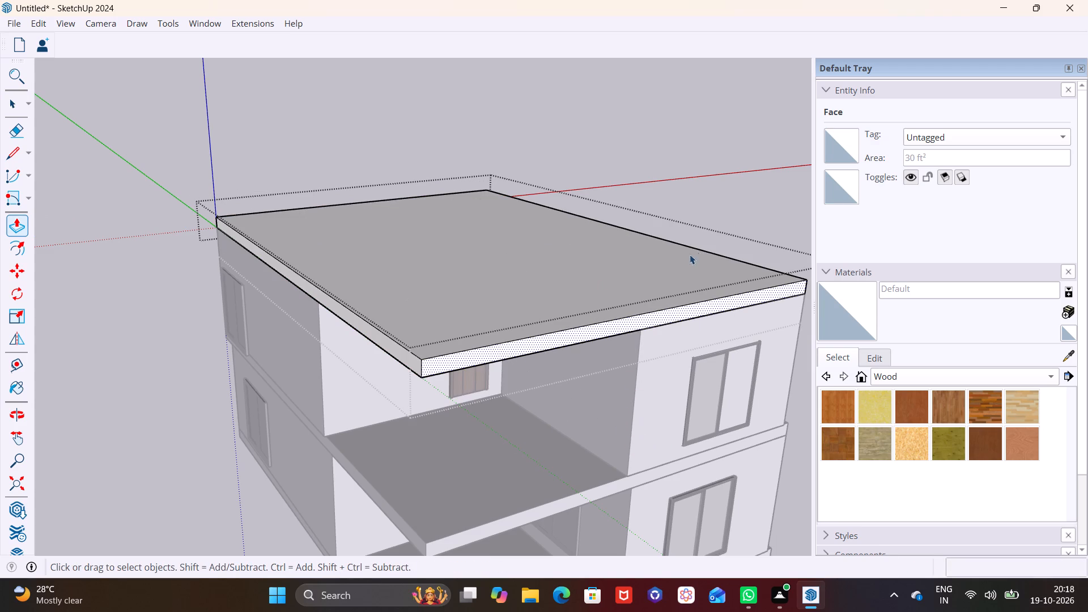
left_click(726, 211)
Examine the roof slab and its overhang from below and from above.
scroll(423, 322, "down", 3)
middle_click_drag(428, 328, 392, 283)
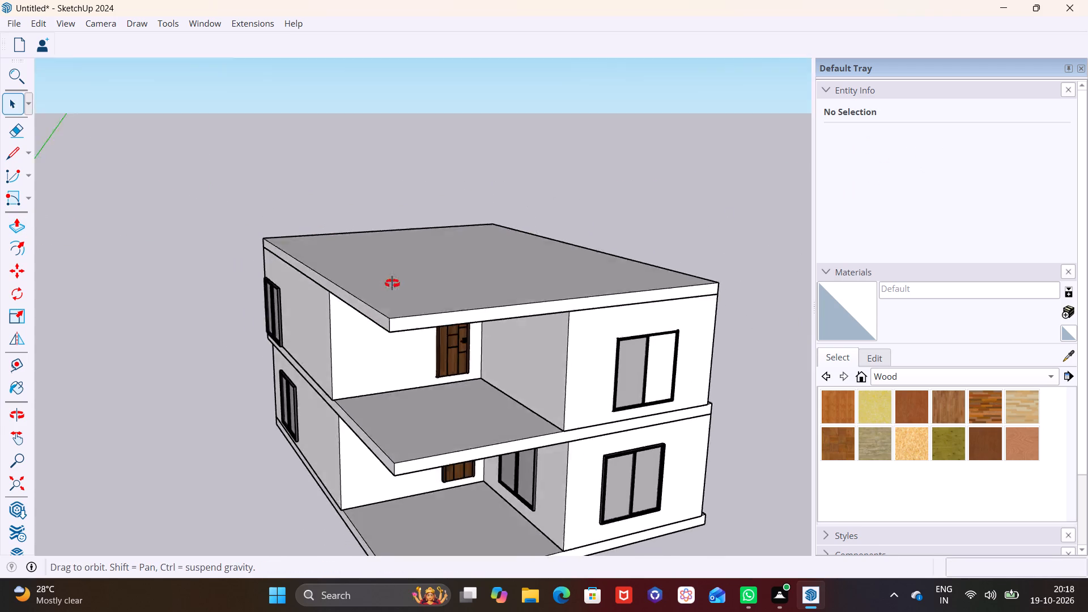
middle_click_drag(392, 283, 372, 190)
scroll(372, 190, "down", 1)
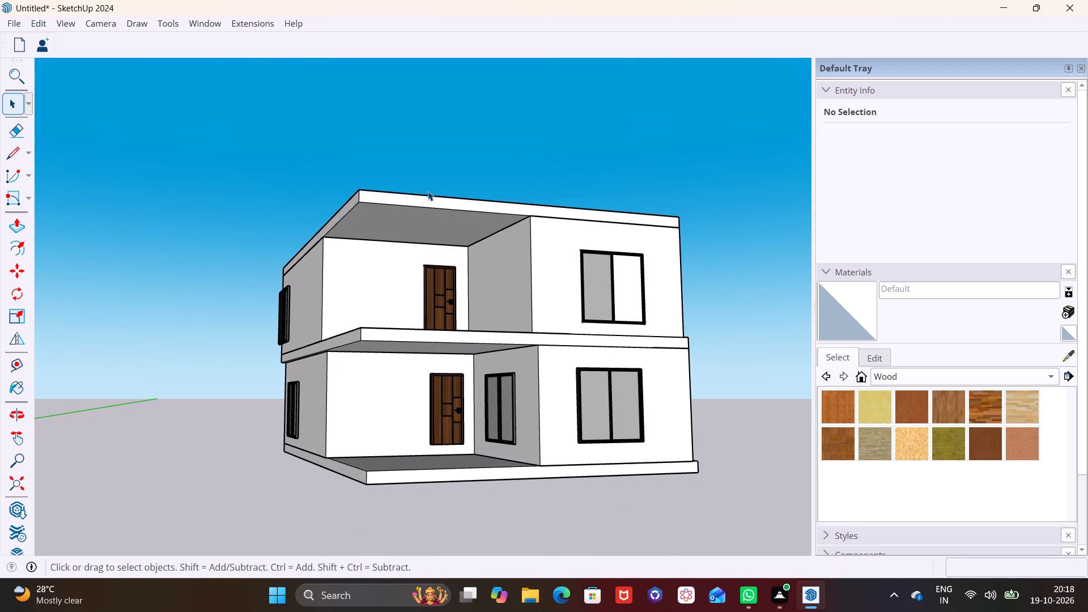
scroll(428, 191, "down", 1)
middle_click_drag(440, 232, 385, 380)
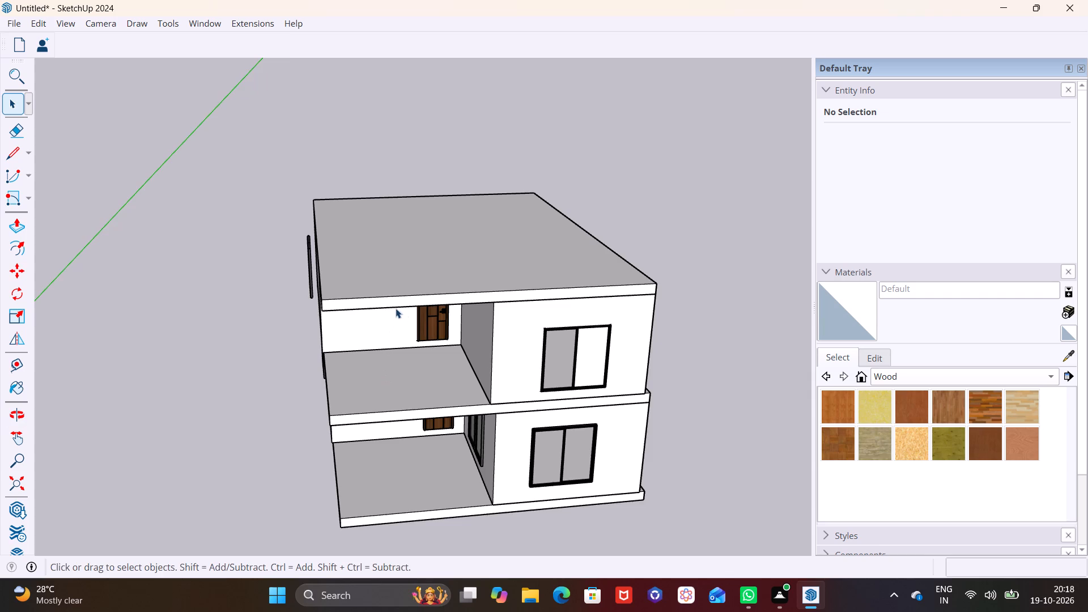
middle_click_drag(383, 287, 442, 270)
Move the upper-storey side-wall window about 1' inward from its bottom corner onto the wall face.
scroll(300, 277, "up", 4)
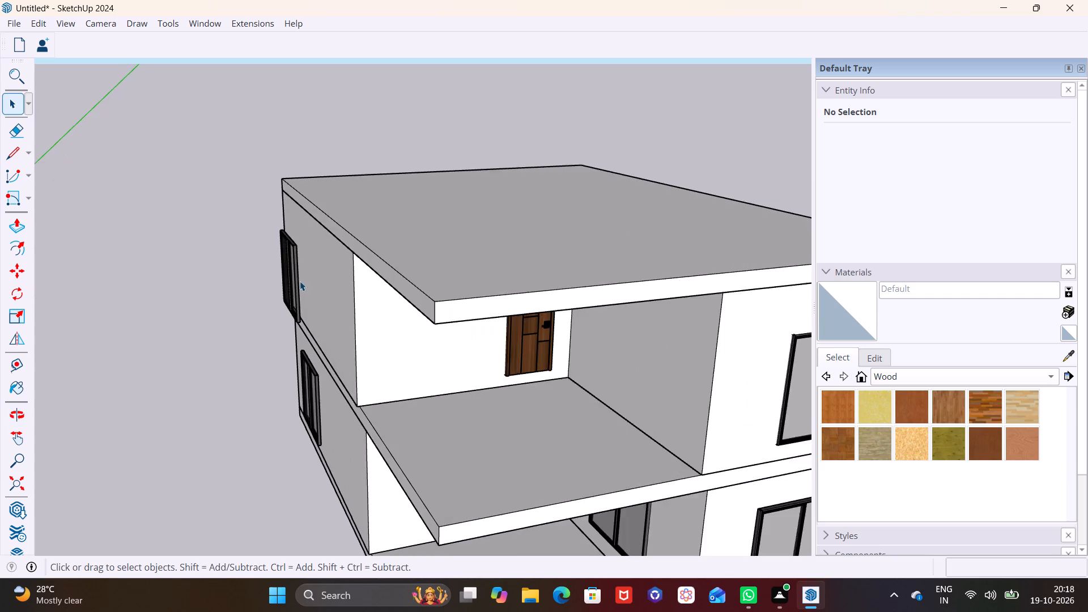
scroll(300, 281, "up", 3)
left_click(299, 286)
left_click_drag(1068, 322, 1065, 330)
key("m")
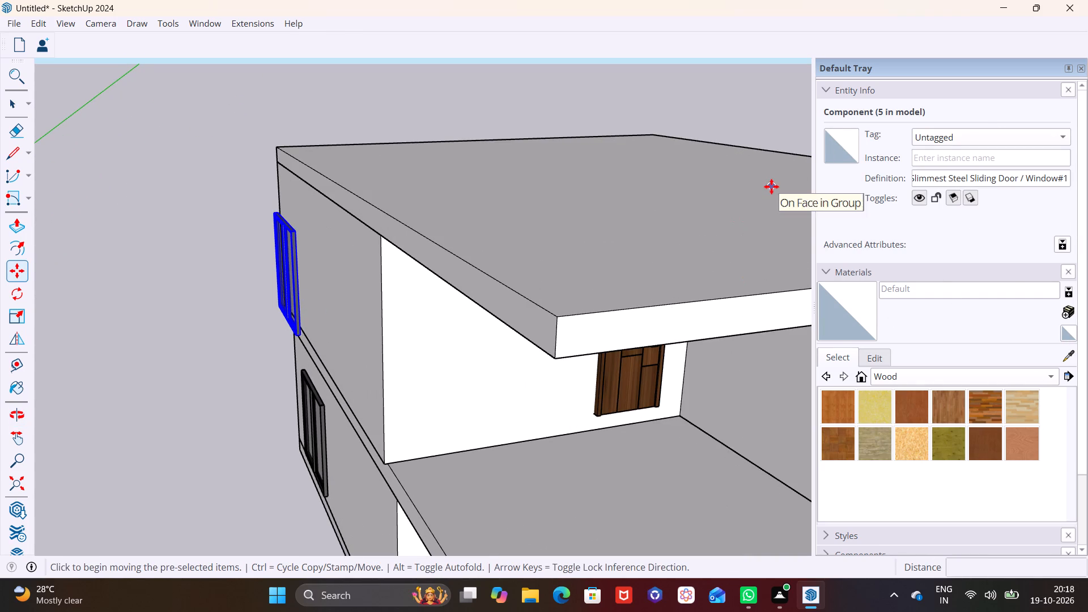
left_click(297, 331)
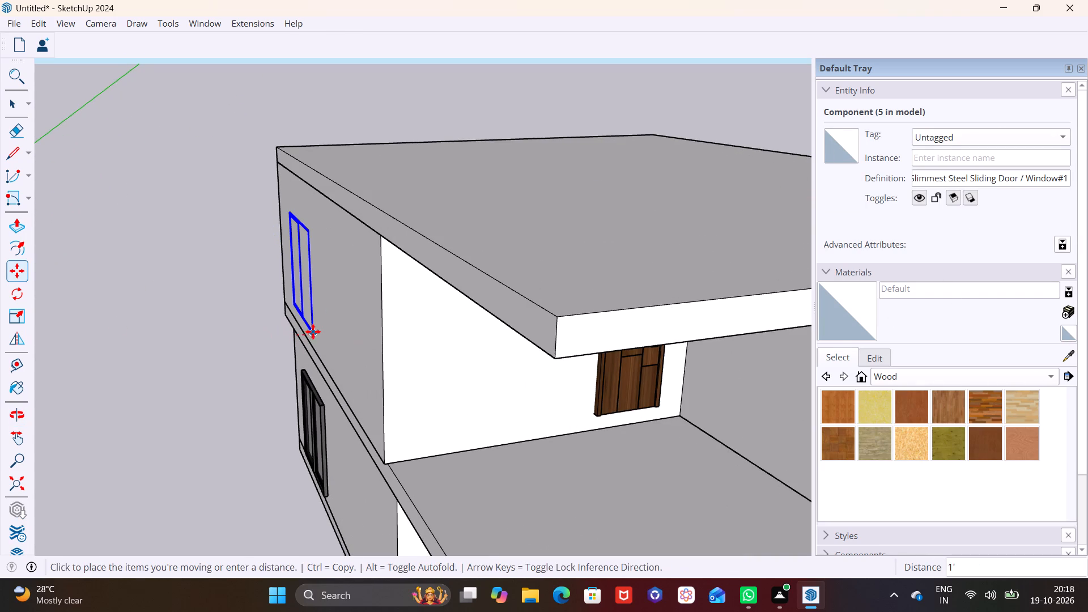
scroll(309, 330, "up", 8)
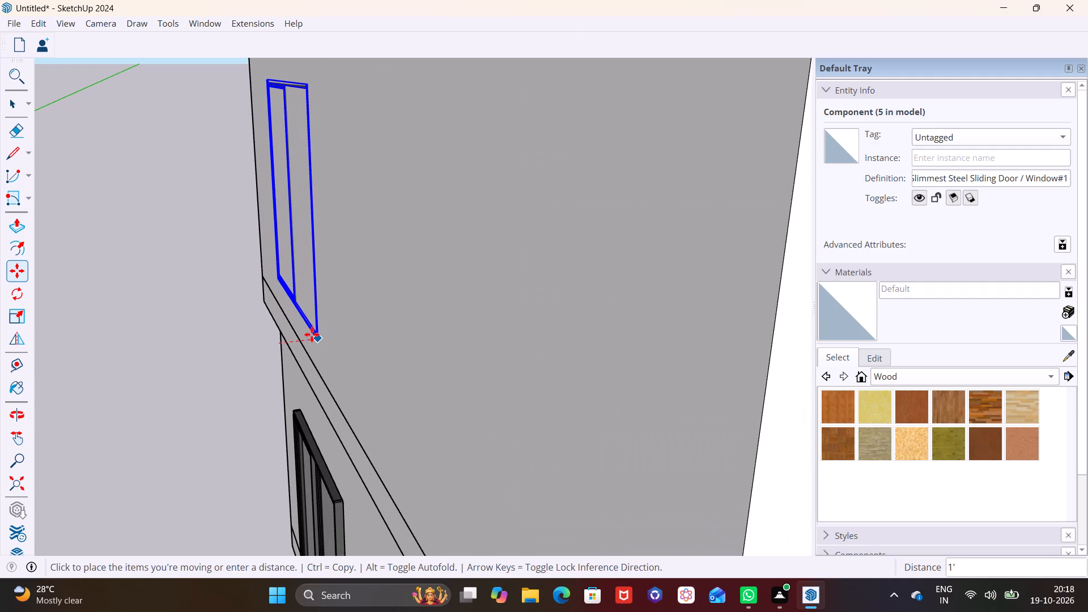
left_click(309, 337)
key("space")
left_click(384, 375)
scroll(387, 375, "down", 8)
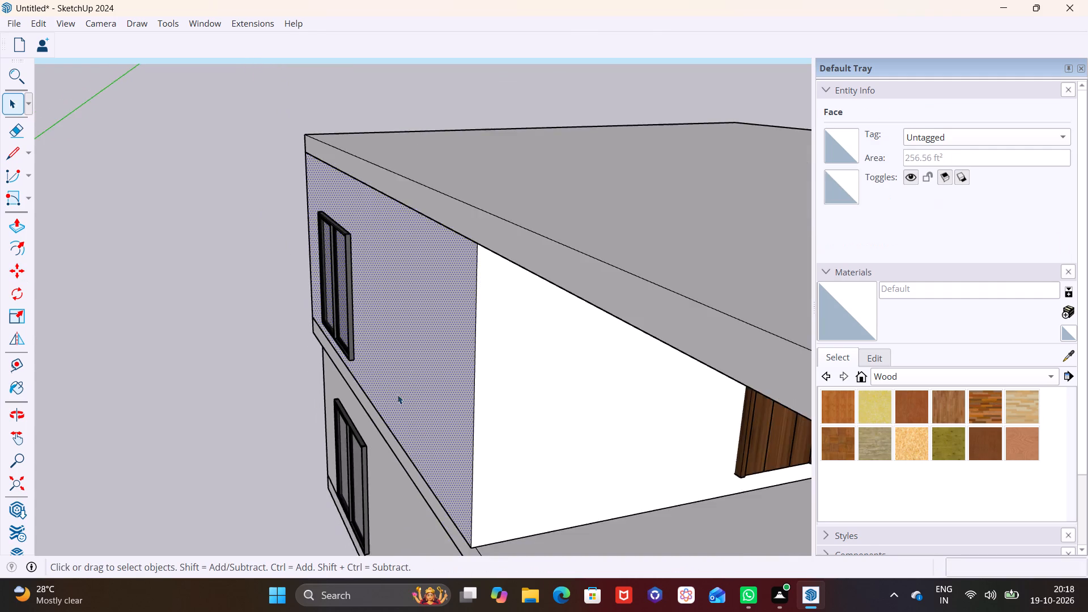
Examine the side-wall windows' placement against the walls and roof slab from several angles.
scroll(397, 394, "down", 1)
middle_click_drag(437, 429, 447, 193)
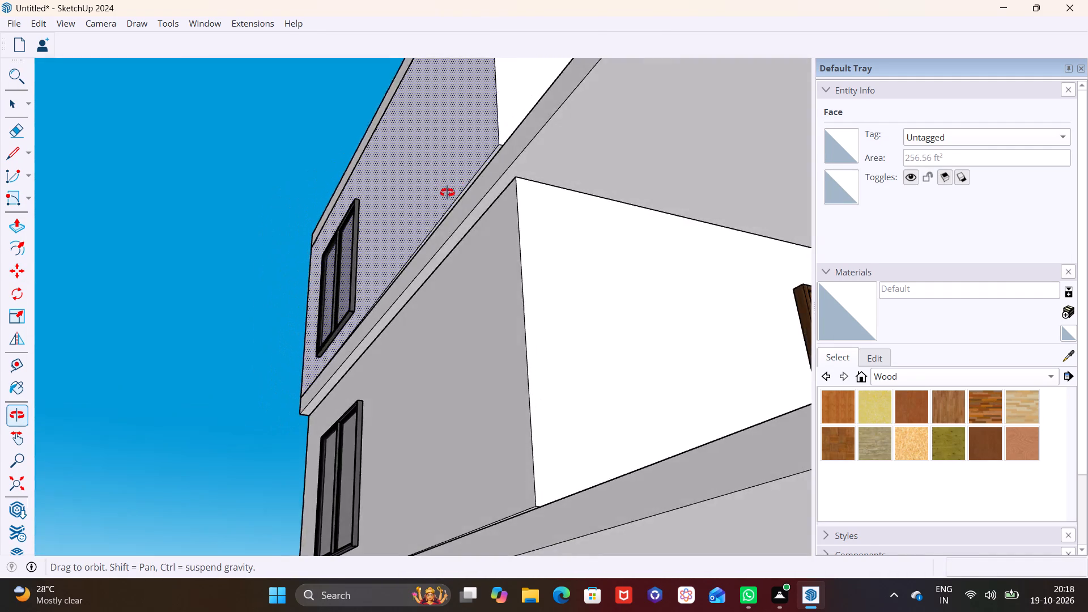
middle_click_drag(447, 193, 390, 369)
scroll(409, 354, "down", 5)
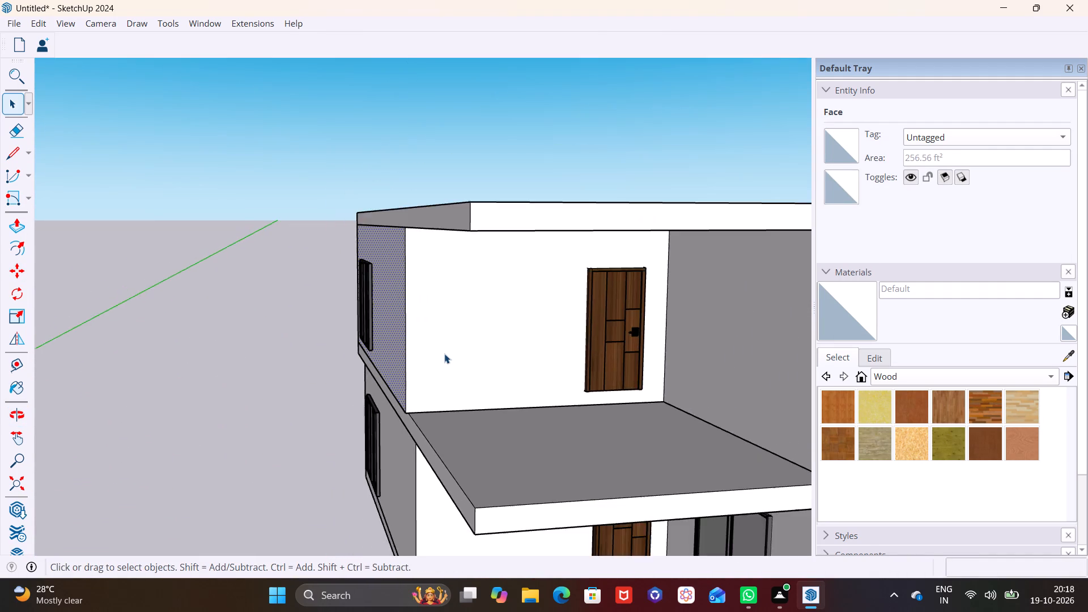
scroll(444, 354, "down", 7)
left_click(295, 322)
middle_click_drag(420, 328, 321, 328, "shift")
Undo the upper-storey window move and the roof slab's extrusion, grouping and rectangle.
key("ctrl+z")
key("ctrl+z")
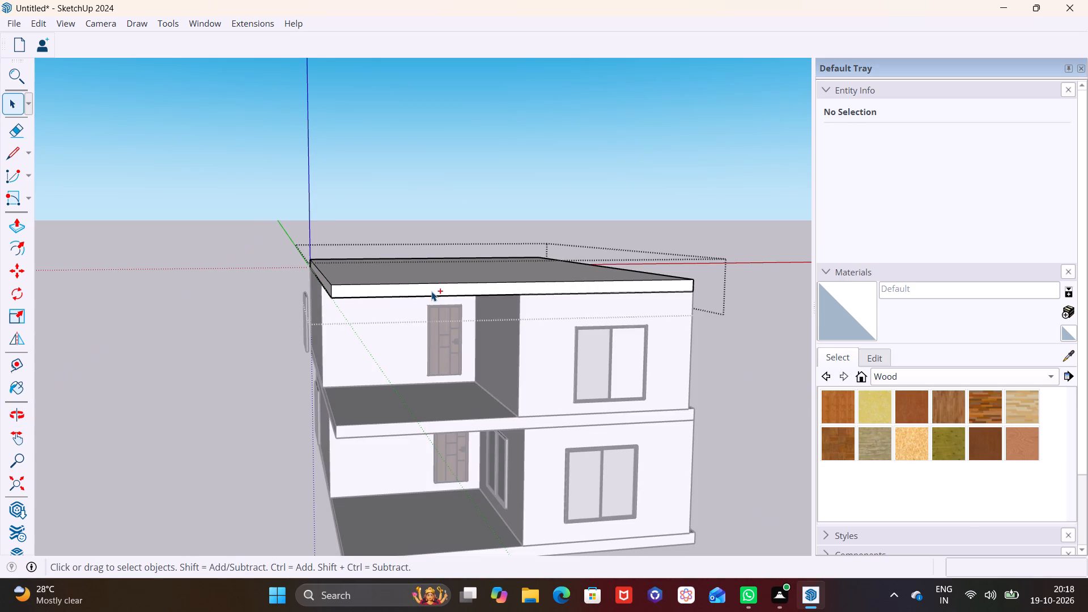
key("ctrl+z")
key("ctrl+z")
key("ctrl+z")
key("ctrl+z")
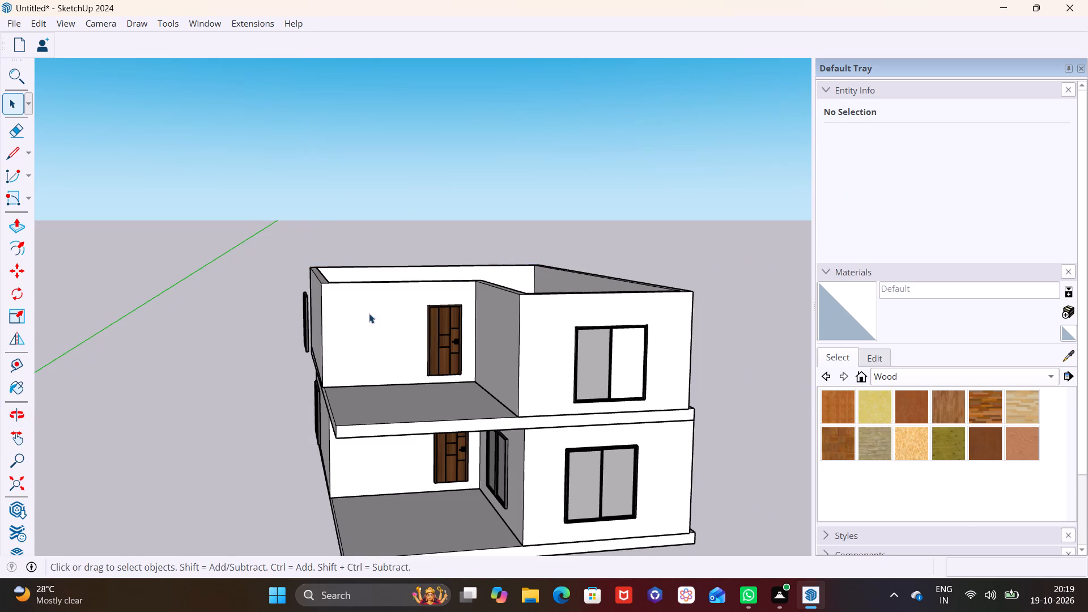
Move the upper-storey side-wall window about 9" along the wall face, away from the rear corner, using its bottom corner.
middle_click_drag(368, 314, 469, 334)
scroll(318, 351, "up", 5)
left_click(271, 347)
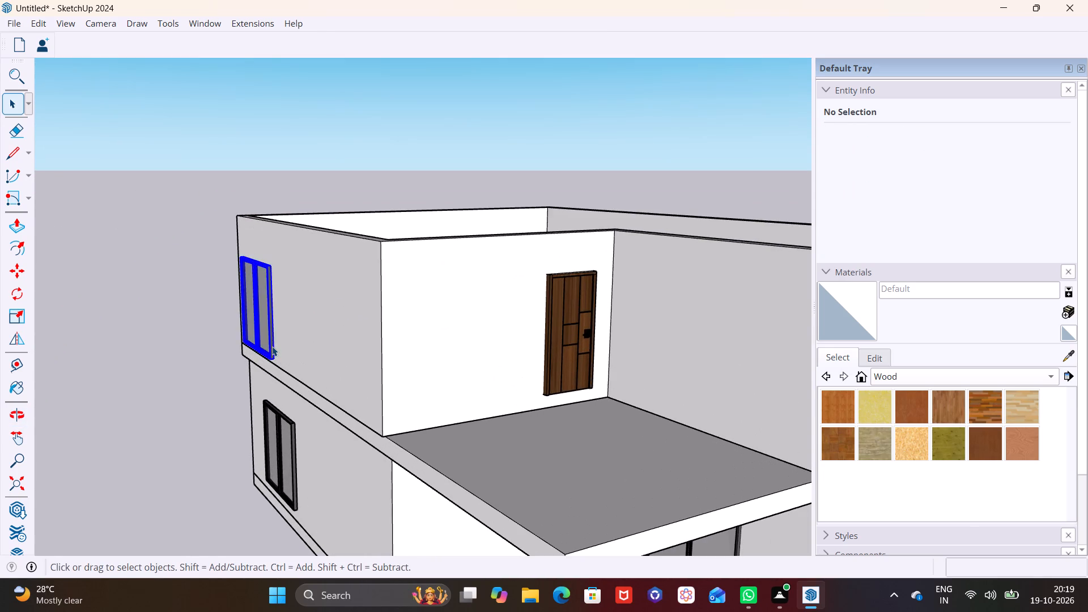
scroll(274, 346, "up", 6)
key("m")
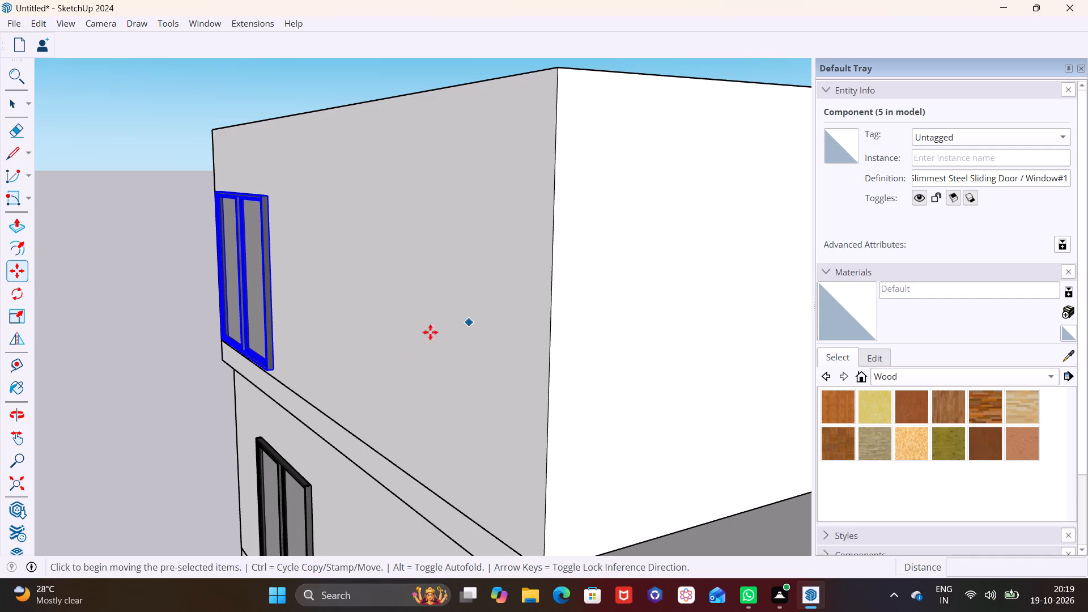
left_click(276, 369)
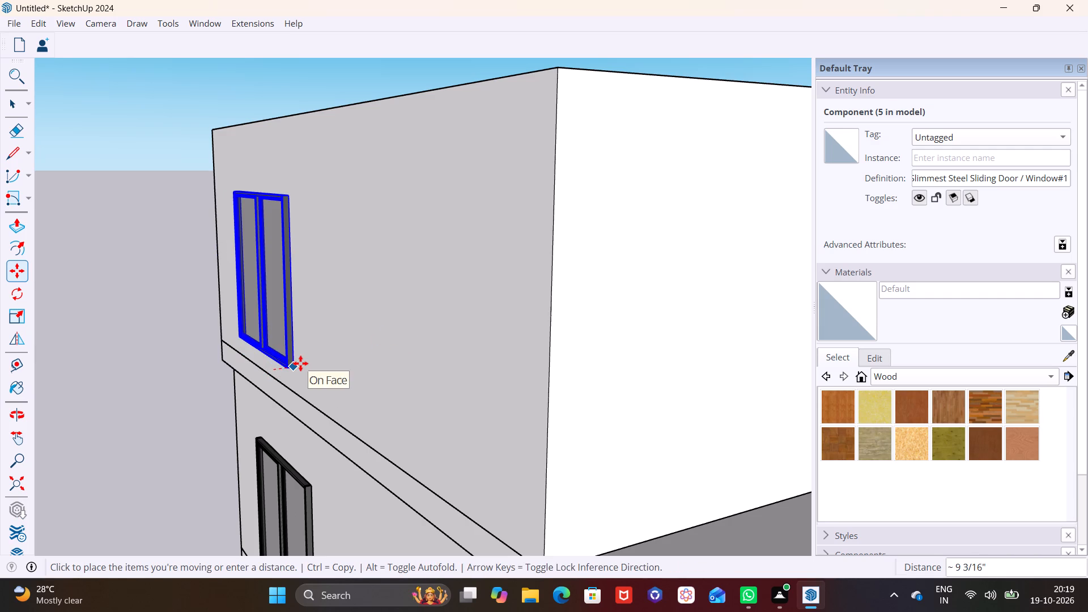
left_click(300, 363)
key("space")
left_click(144, 399)
Examine the front and side elevations of the two-storey building from above and at eye level.
scroll(262, 387, "down", 4)
middle_click_drag(300, 386, 212, 326)
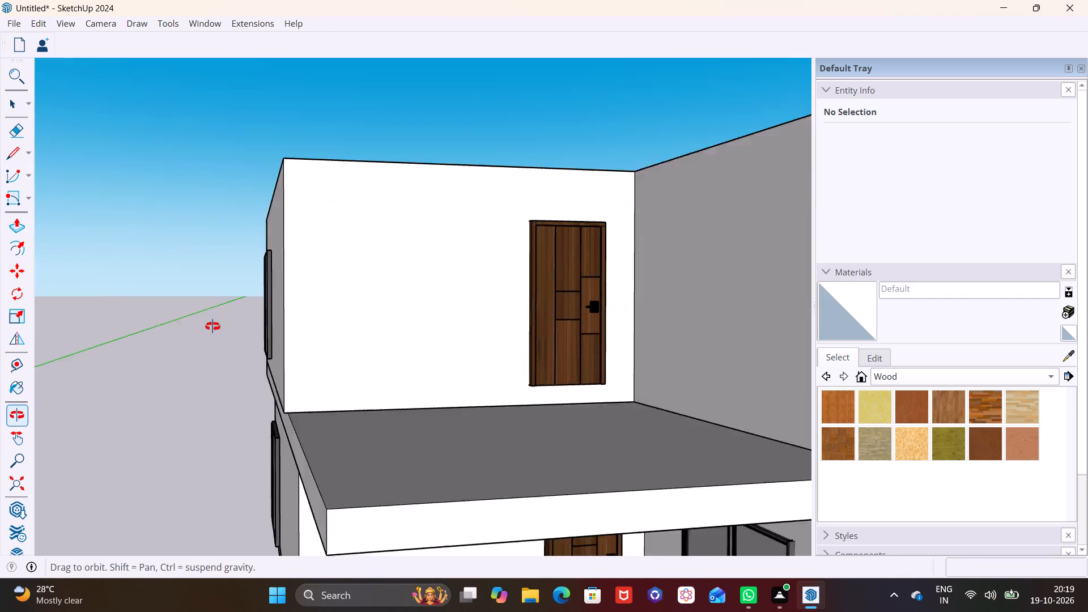
middle_click_drag(212, 326, 213, 320)
scroll(394, 320, "down", 9)
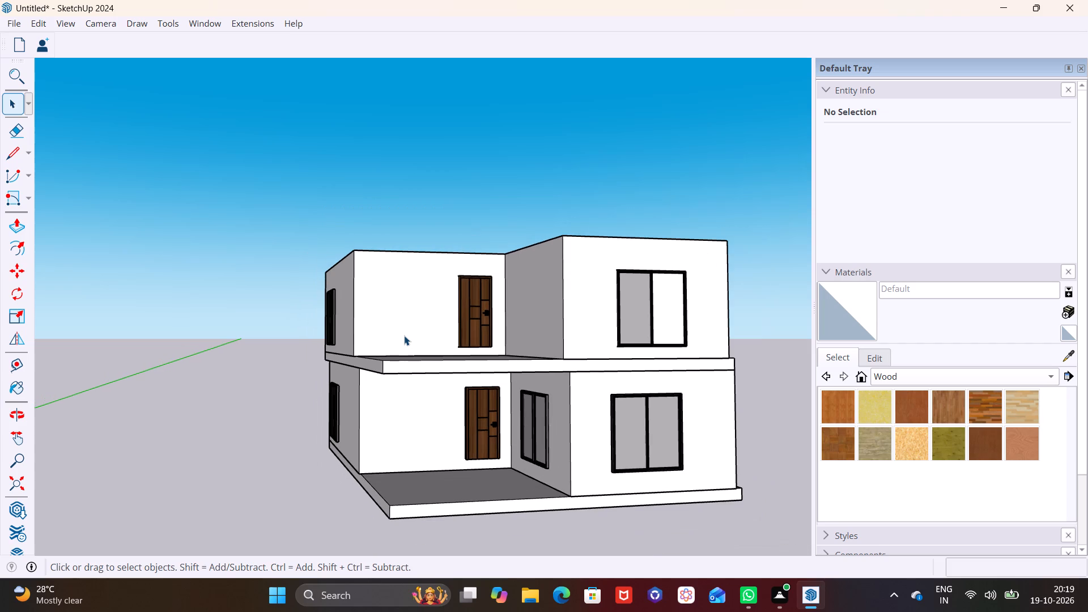
middle_click_drag(404, 336, 505, 385)
middle_click_drag(498, 367, 396, 445, "shift")
scroll(427, 413, "down", 1)
scroll(487, 420, "down", 1)
middle_click_drag(528, 461, 525, 458, "shift")
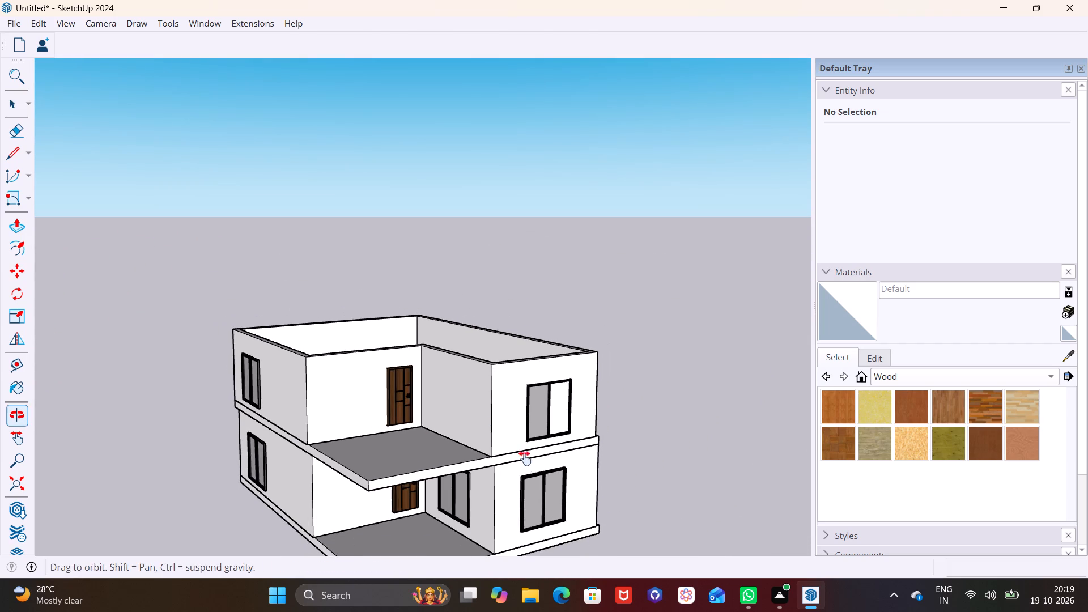
middle_click_drag(525, 458, 510, 379, "shift")
middle_click_drag(510, 373, 491, 373)
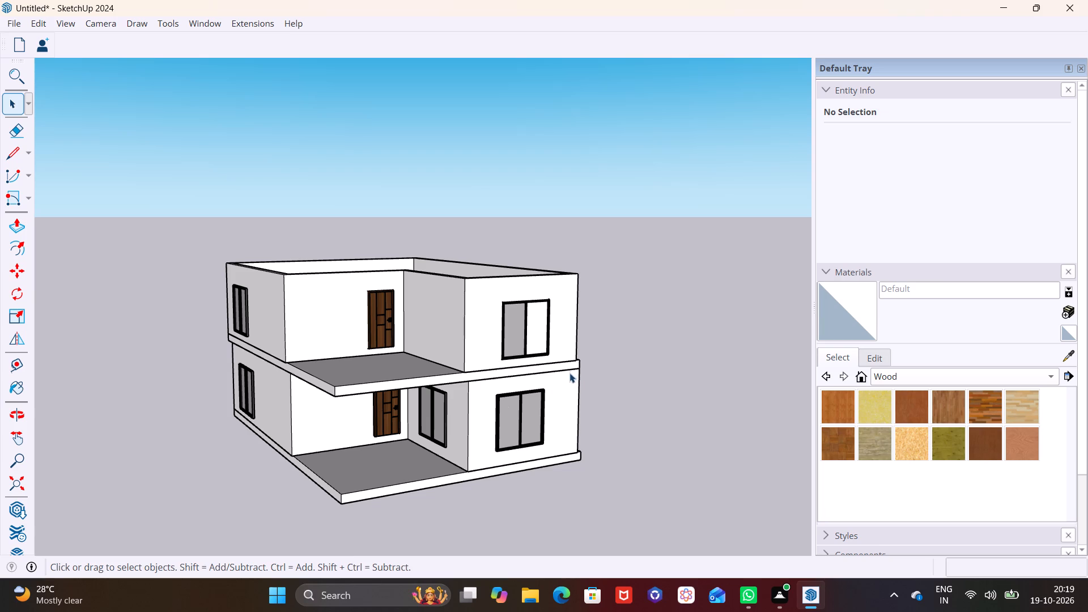
scroll(555, 341, "up", 2)
middle_click_drag(554, 341, 470, 334)
scroll(487, 335, "up", 1)
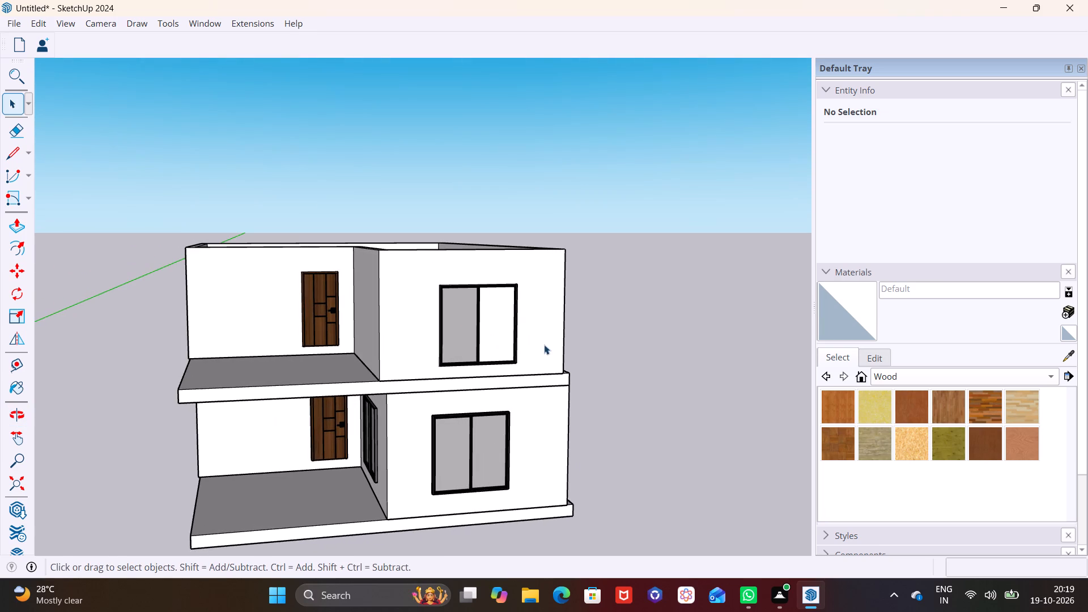
middle_click_drag(503, 357, 436, 350)
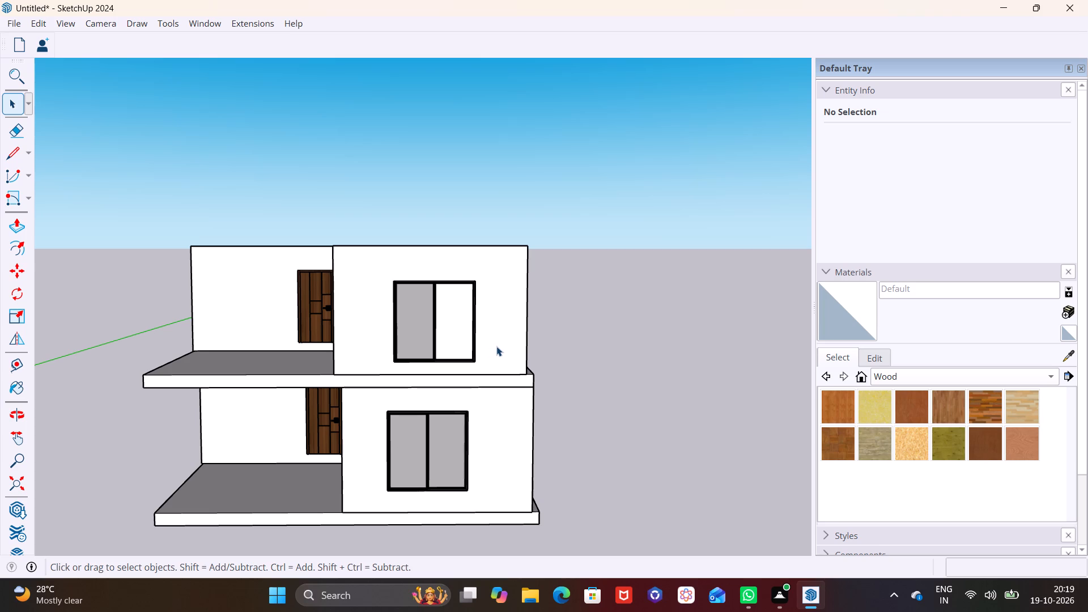
middle_click_drag(486, 357, 492, 326)
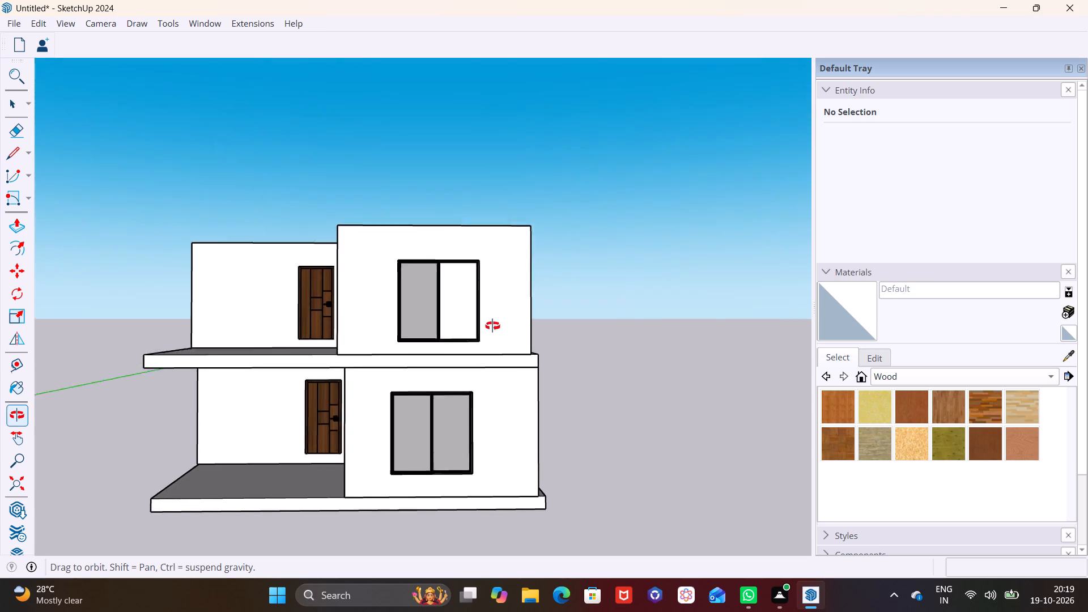
middle_click_drag(492, 326, 494, 316)
scroll(462, 342, "up", 2)
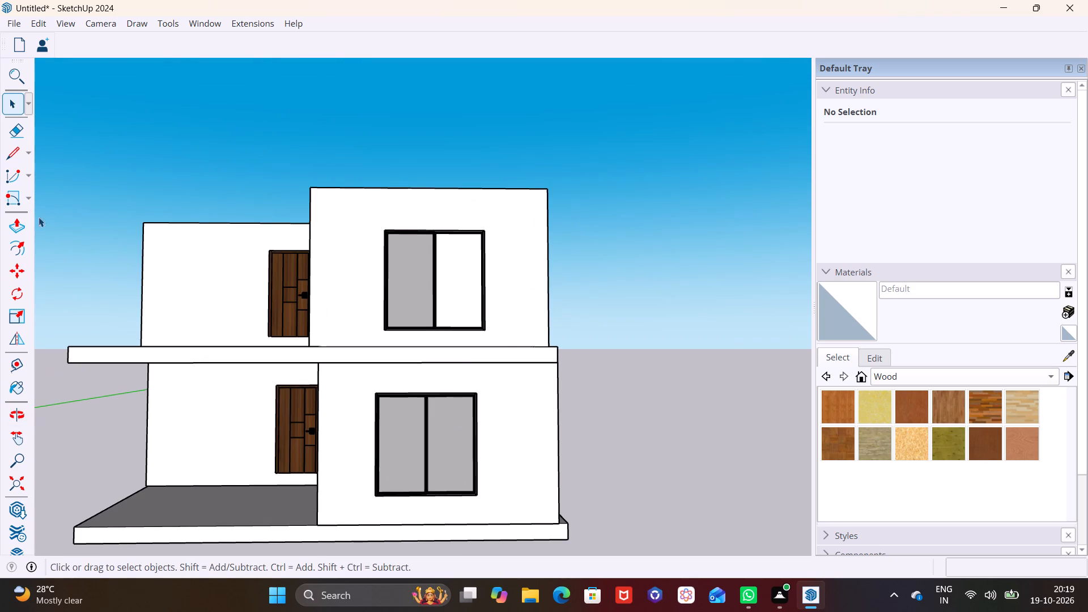
Draw vertical lines up the front wall near its outer corner, about 11' through the lower storey and slab and about 10' above.
left_click(6, 154)
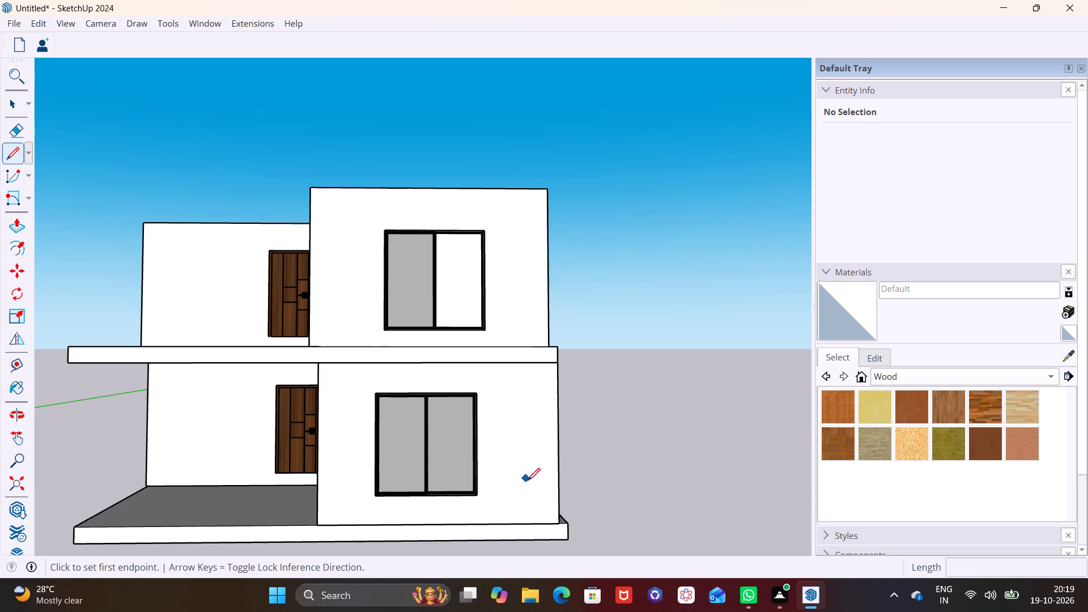
left_click(529, 521)
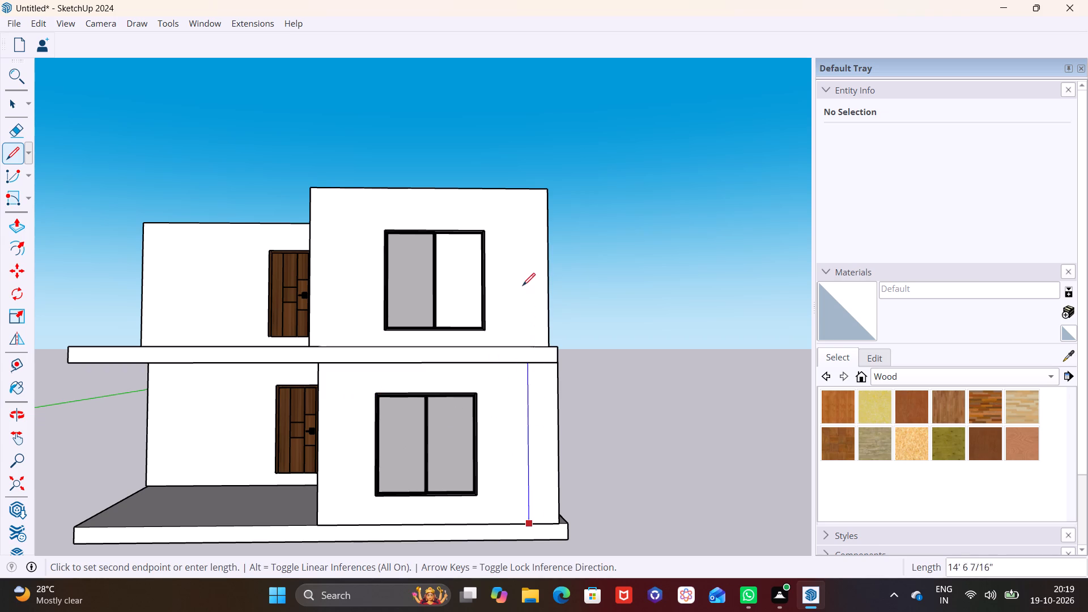
double_click(529, 347)
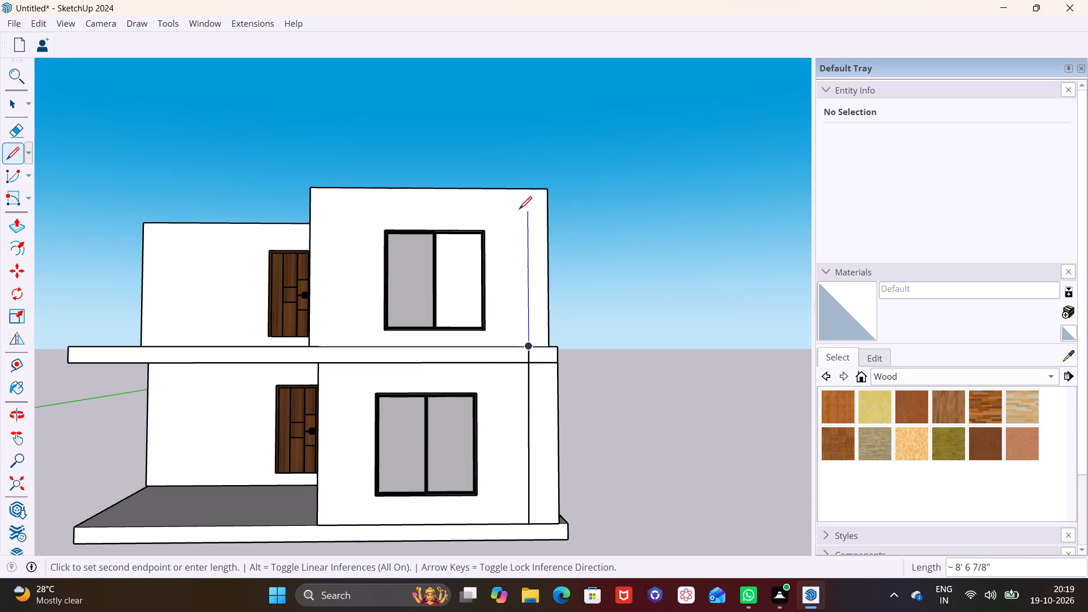
left_click(520, 193)
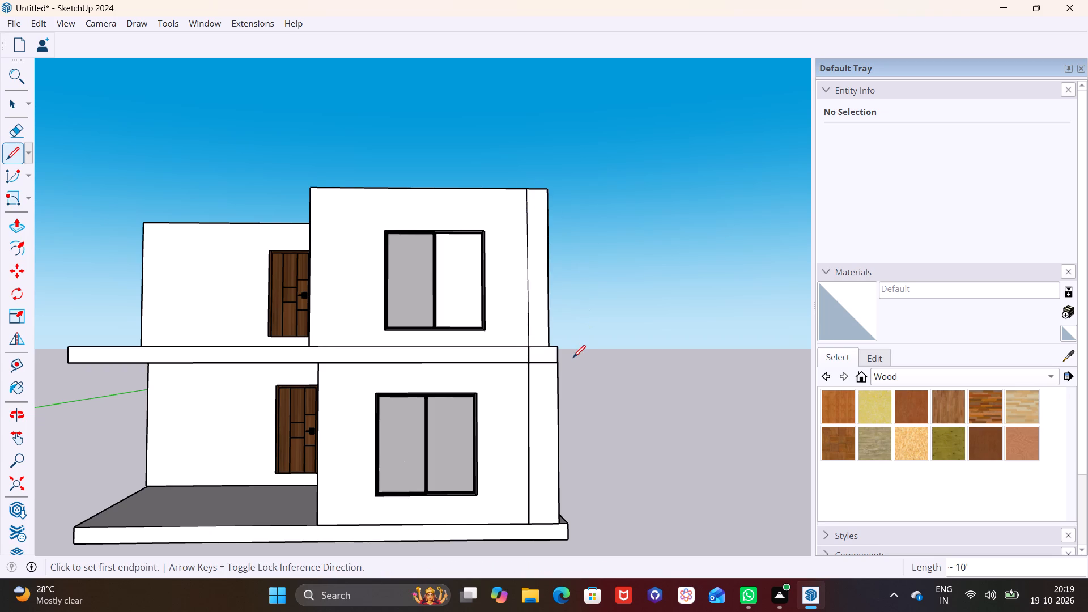
key("space")
left_click(543, 370)
left_click(541, 350)
left_click(542, 322)
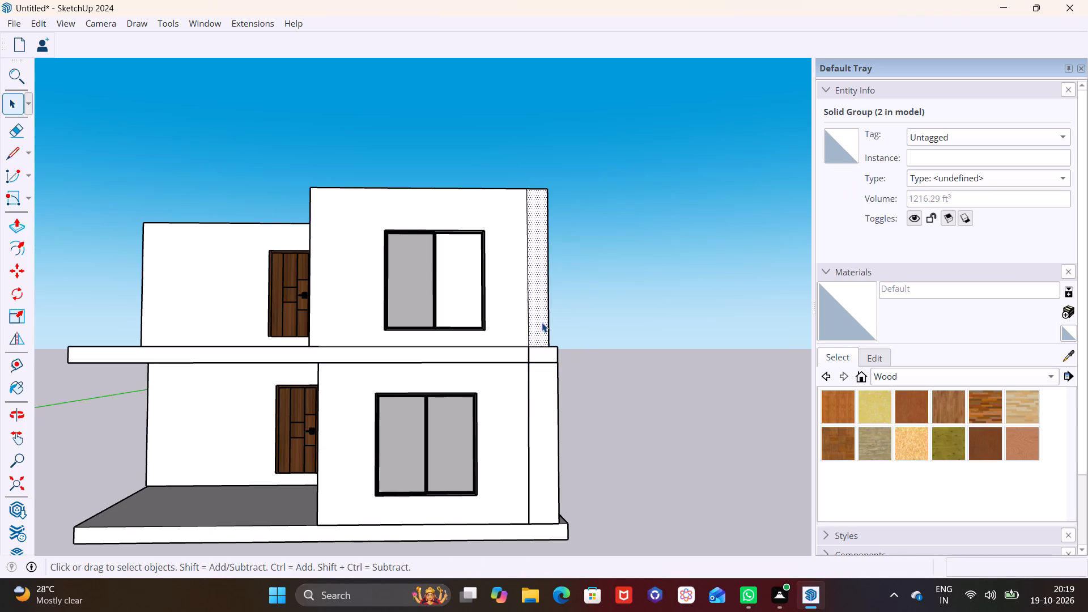
triple_click(545, 353)
left_click(586, 398)
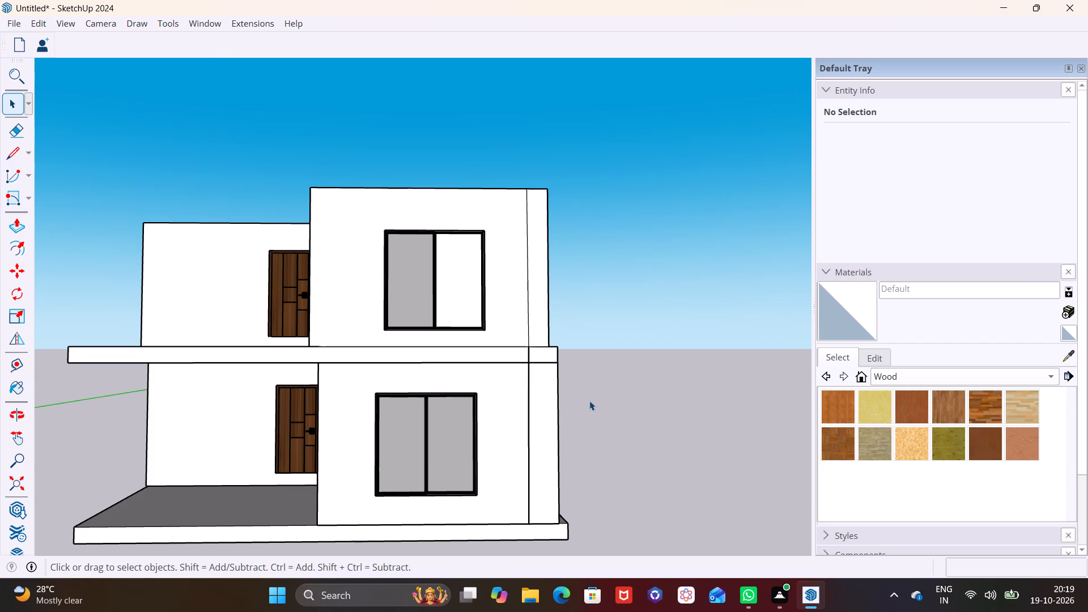
Move the upper-storey front wall's outer vertical corner edge outward to the corner of the intermediate slab.
middle_click_drag(566, 437, 489, 515)
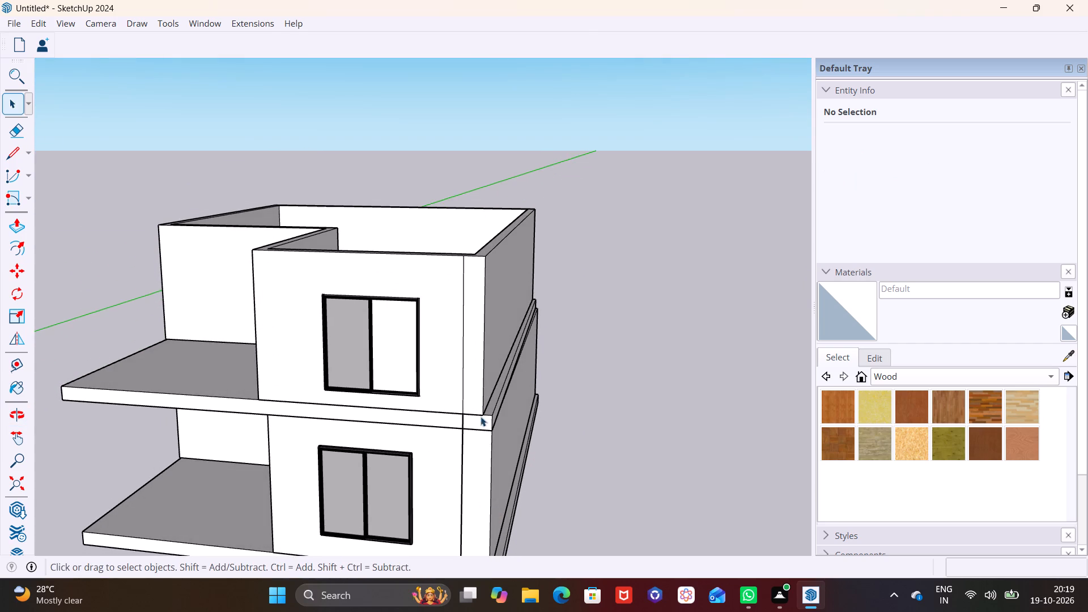
scroll(478, 401, "up", 7)
middle_click_drag(478, 415, 511, 416)
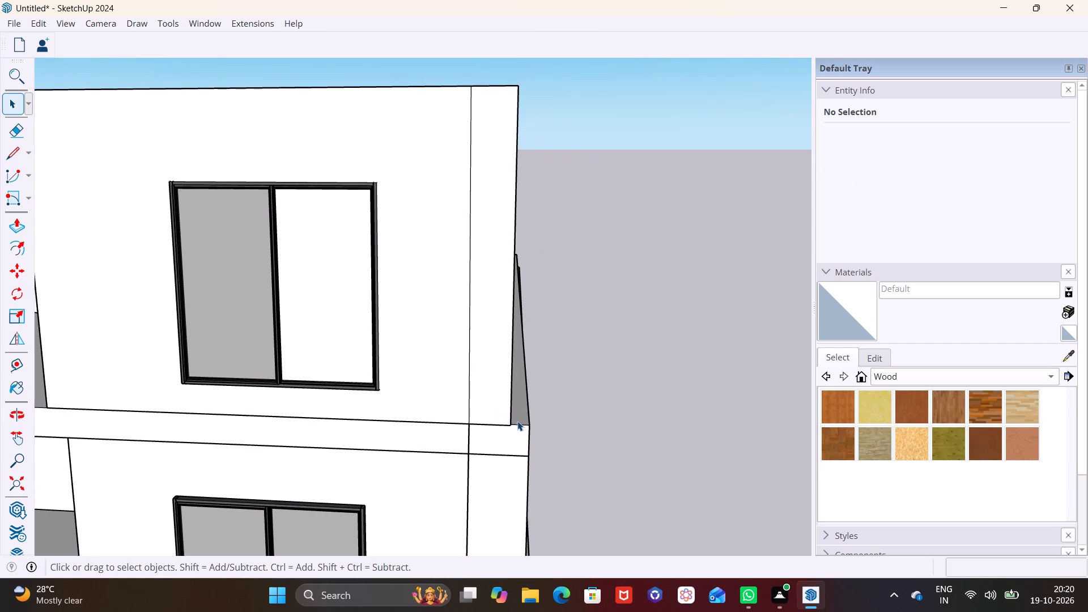
left_click(511, 423)
key("m")
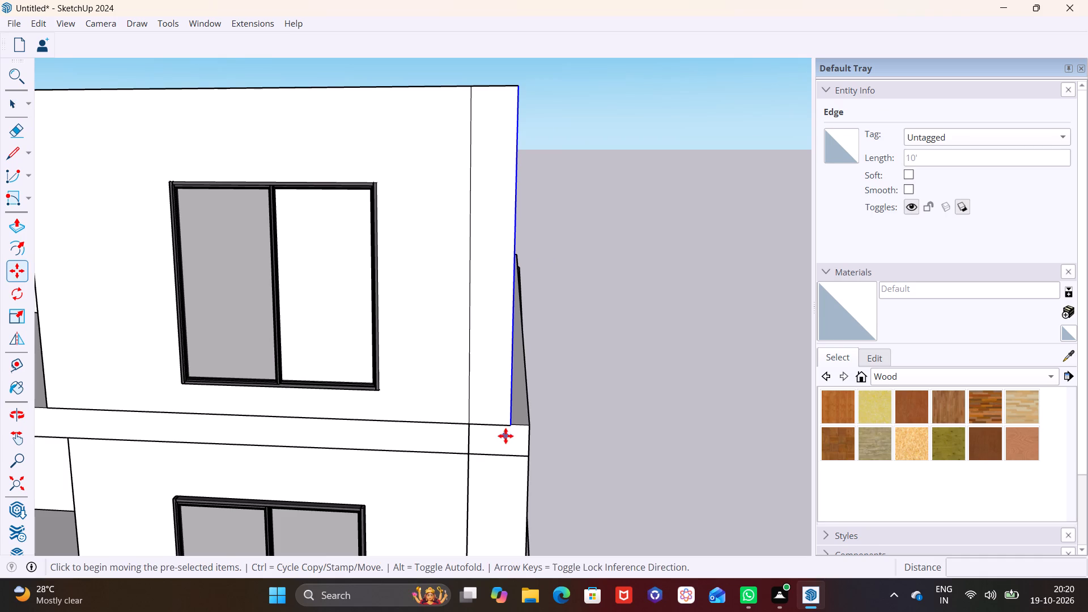
left_click(511, 423)
left_click(530, 423)
left_click_drag(530, 423, 602, 451)
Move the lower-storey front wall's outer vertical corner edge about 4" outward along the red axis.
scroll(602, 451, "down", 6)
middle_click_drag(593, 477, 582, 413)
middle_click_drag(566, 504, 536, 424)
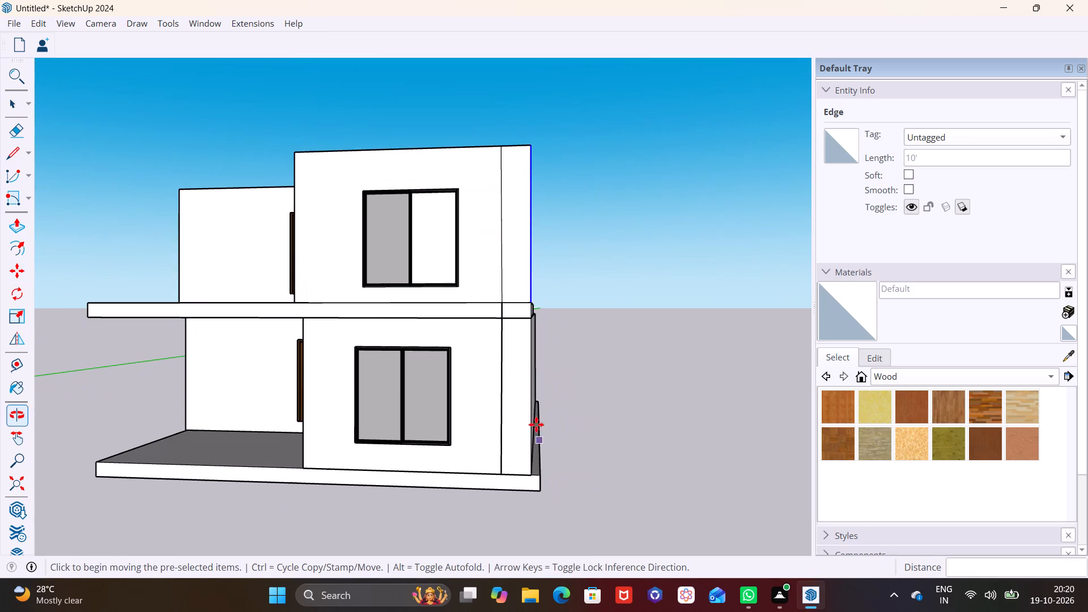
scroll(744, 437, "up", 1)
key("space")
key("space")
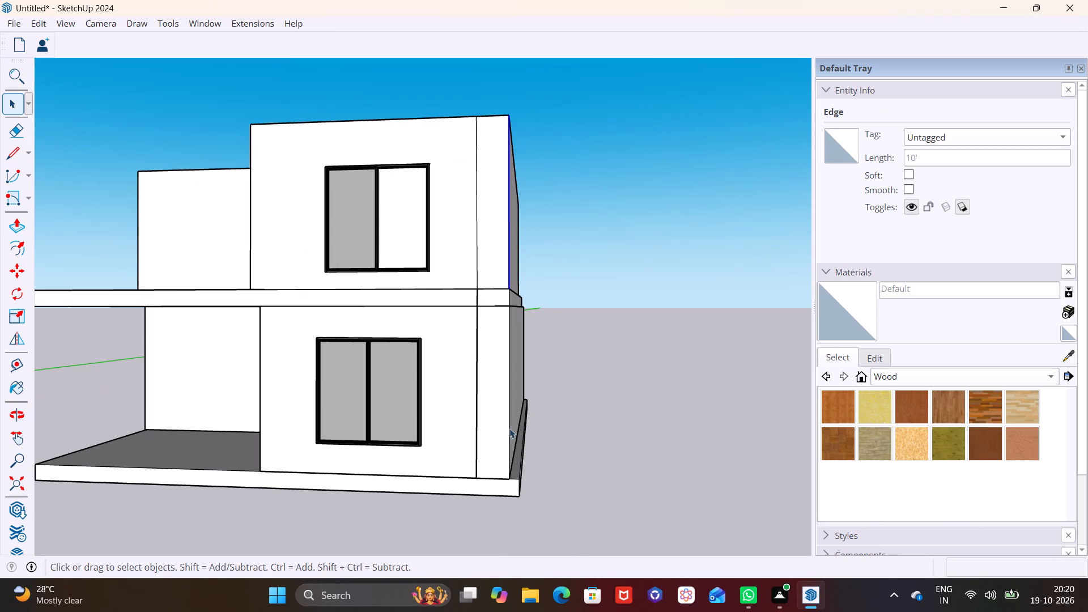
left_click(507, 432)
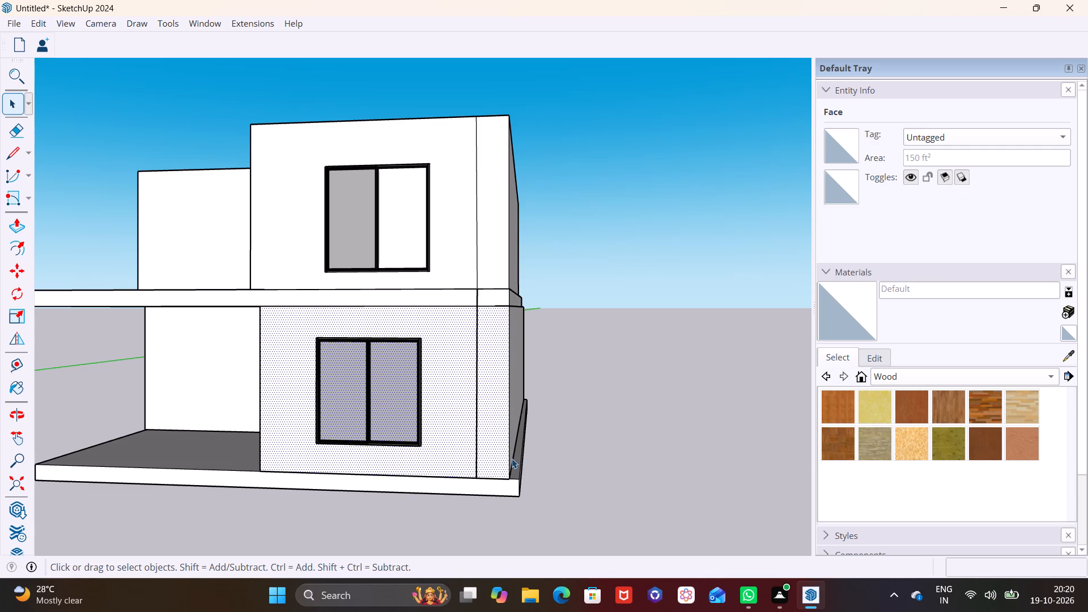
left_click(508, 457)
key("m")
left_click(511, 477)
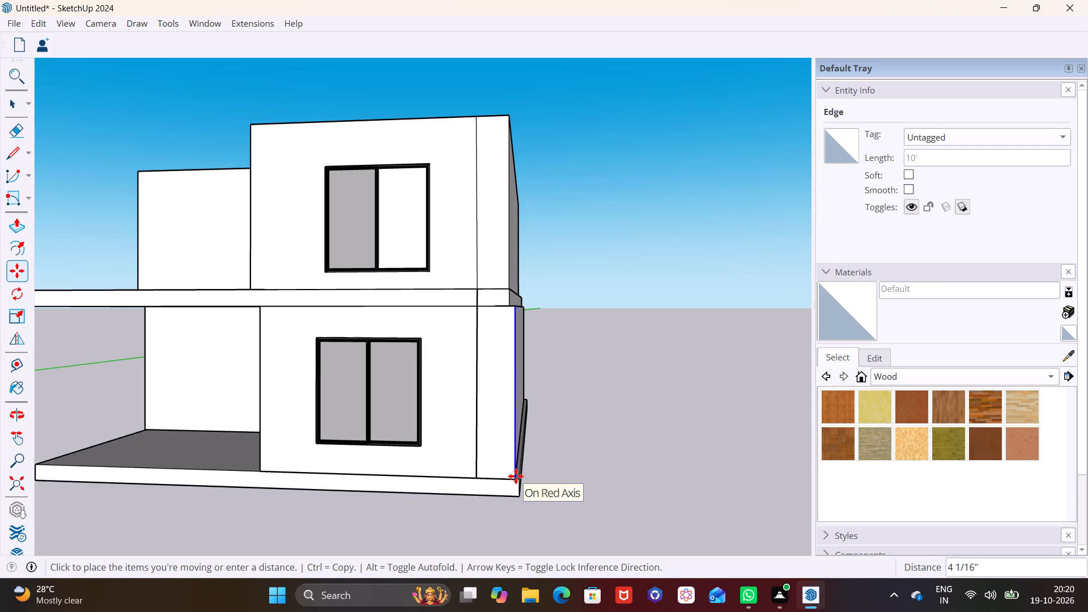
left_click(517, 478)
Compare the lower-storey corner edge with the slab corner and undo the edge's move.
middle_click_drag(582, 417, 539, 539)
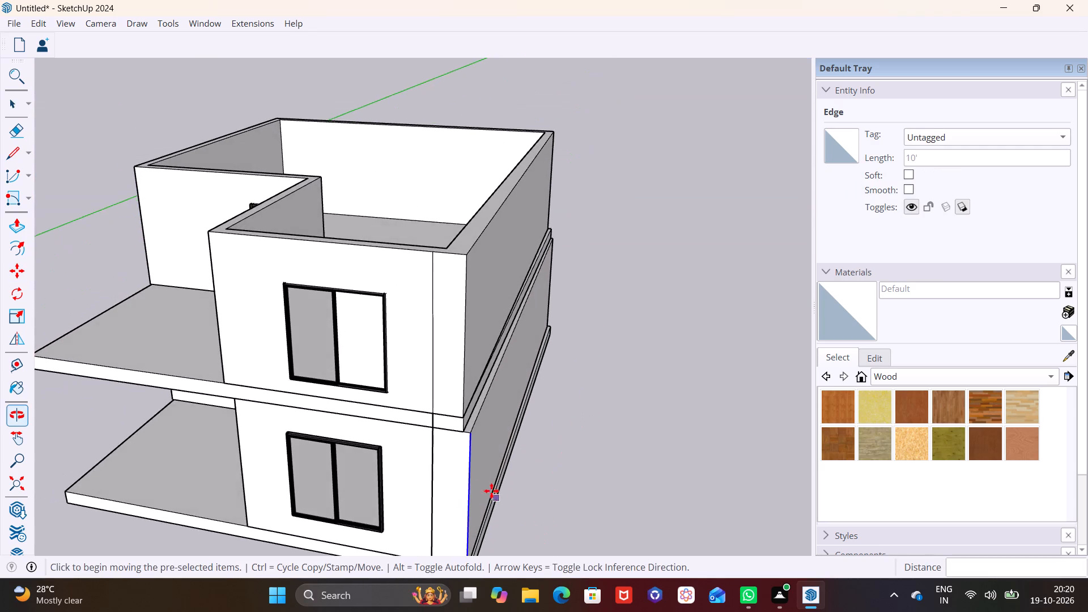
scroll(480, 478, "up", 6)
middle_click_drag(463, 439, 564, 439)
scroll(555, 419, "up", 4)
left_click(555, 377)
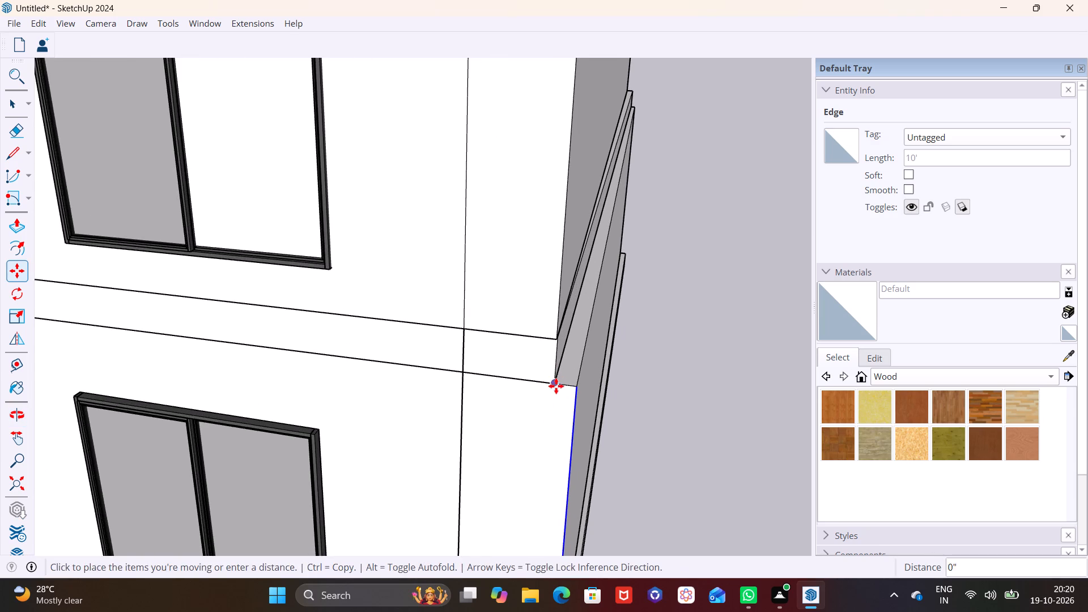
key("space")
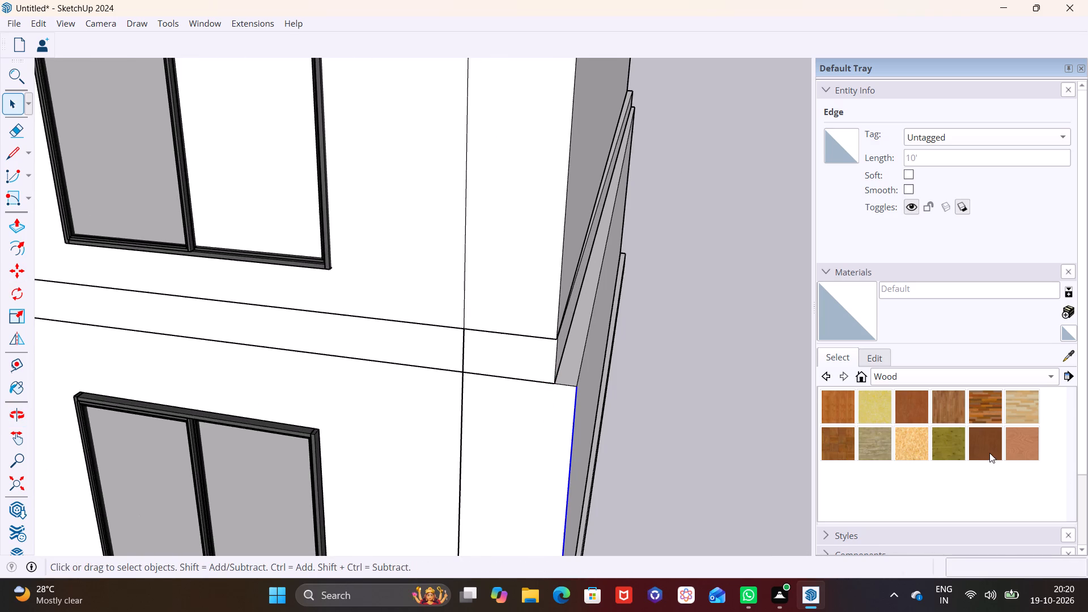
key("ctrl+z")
Draw a vertical line about 21' long beside the front windows, from the upper wall's top edge to the lower wall's base.
scroll(641, 394, "down", 3)
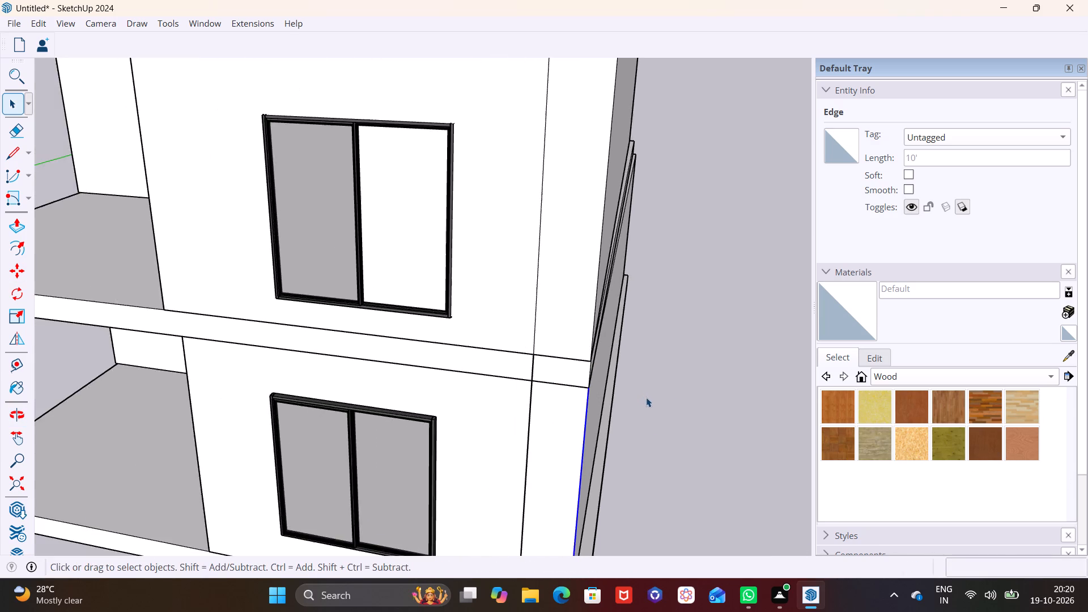
middle_click_drag(651, 423, 668, 279)
scroll(653, 406, "down", 4)
middle_click_drag(658, 471, 704, 484)
scroll(654, 484, "up", 2)
middle_click_drag(659, 342, 678, 384)
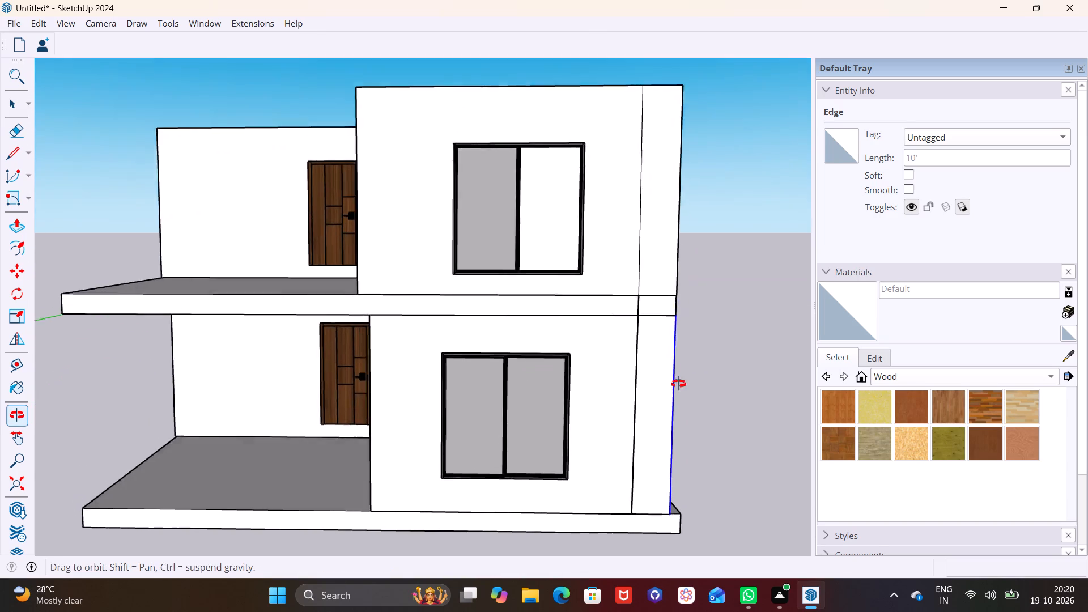
middle_click_drag(678, 384, 699, 410)
middle_click_drag(699, 410, 706, 416)
middle_click_drag(692, 419, 695, 442, "shift")
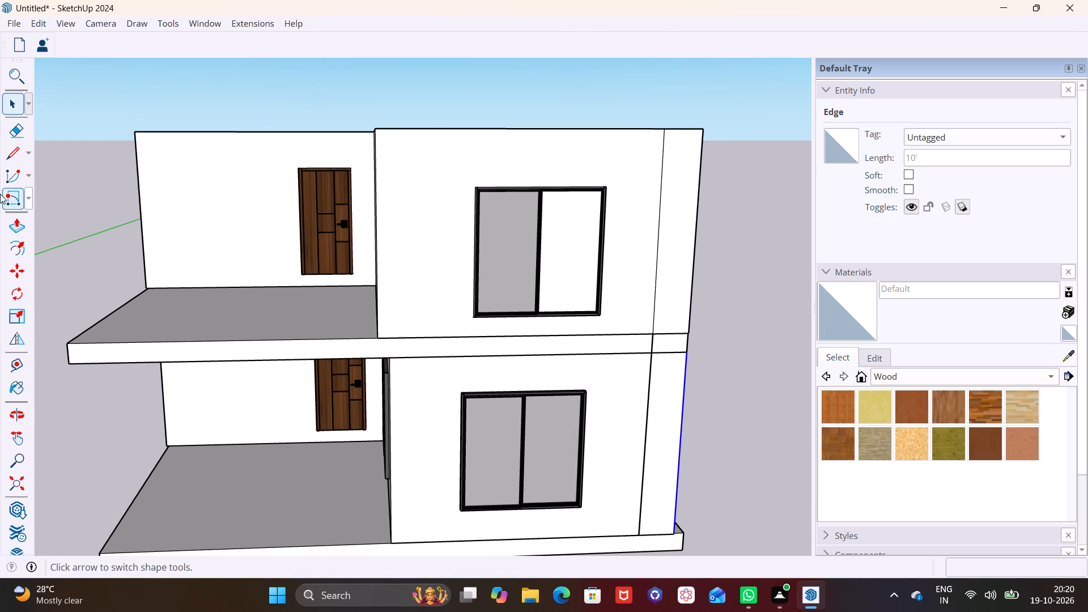
left_click(13, 159)
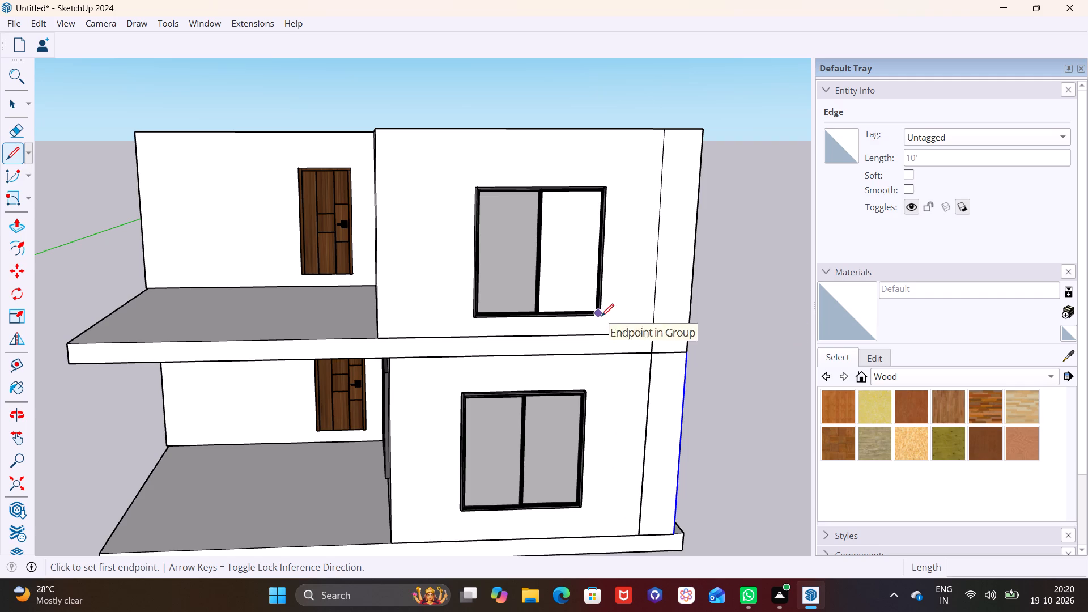
left_click(616, 133)
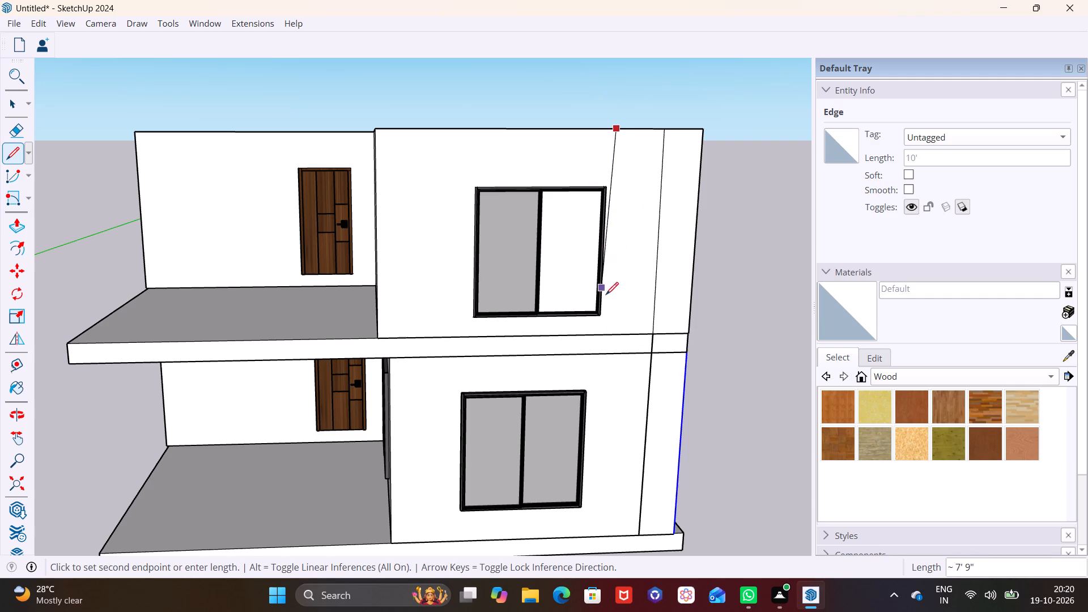
left_click(593, 537)
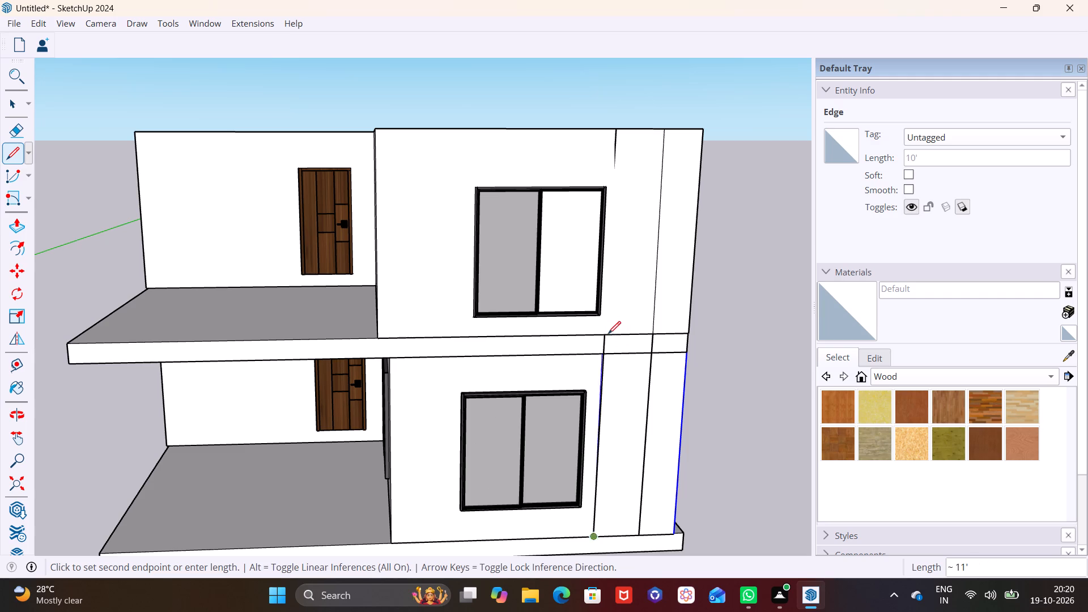
key("space")
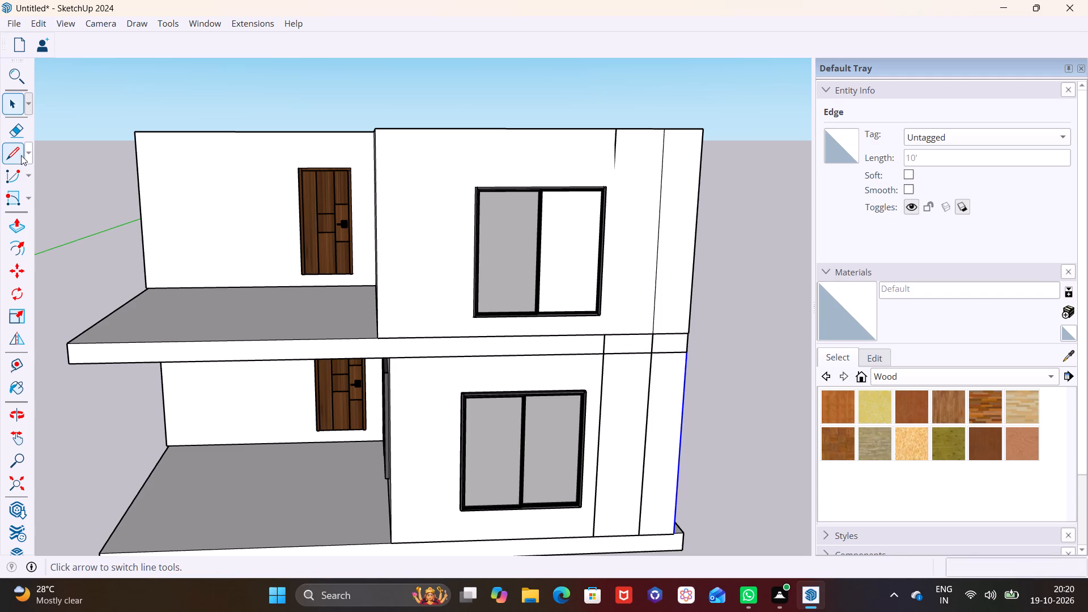
Draw the roughly 10' upper-storey segment of the vertical line nearest the windows, from the slab's top edge to the wall's top edge.
left_click(15, 154)
left_click(610, 333)
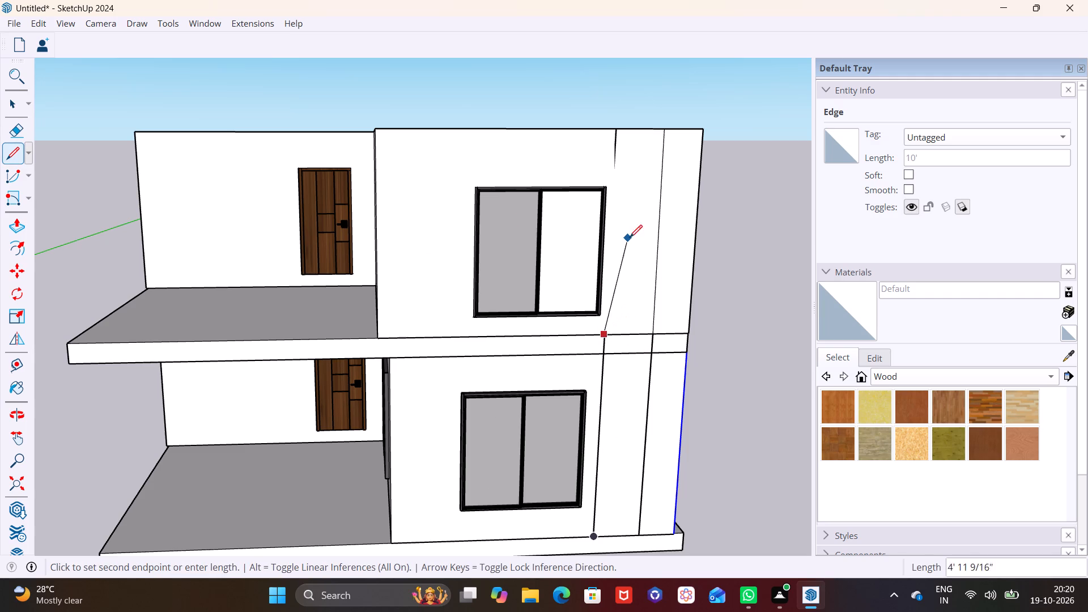
left_click(617, 131)
key("space")
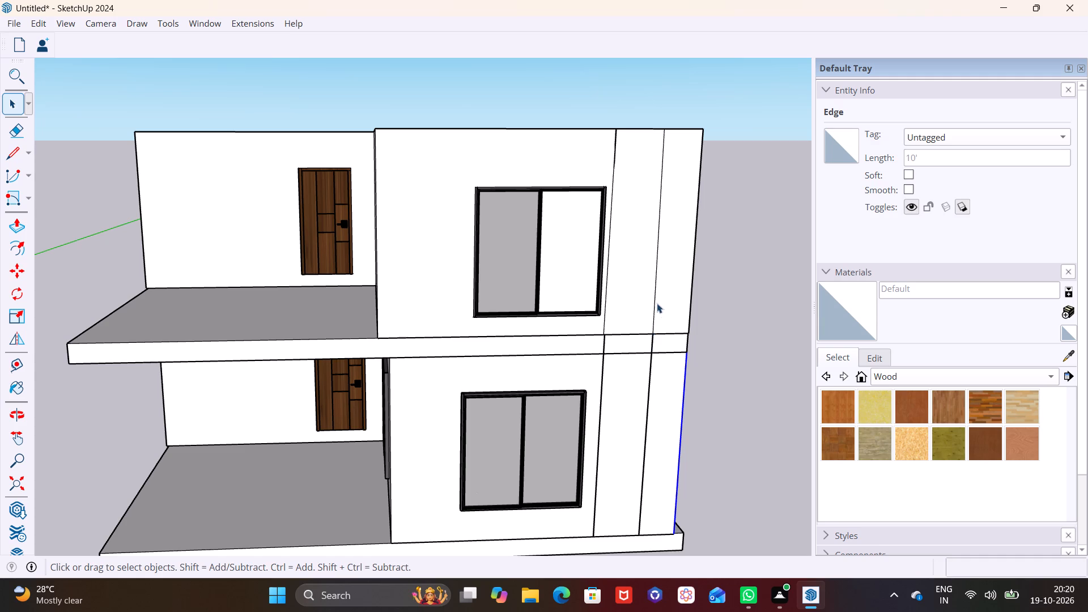
Delete the upper and lower segments of the vertical line between the window-side line and the building's outer corner.
left_click(652, 297)
left_click(655, 293)
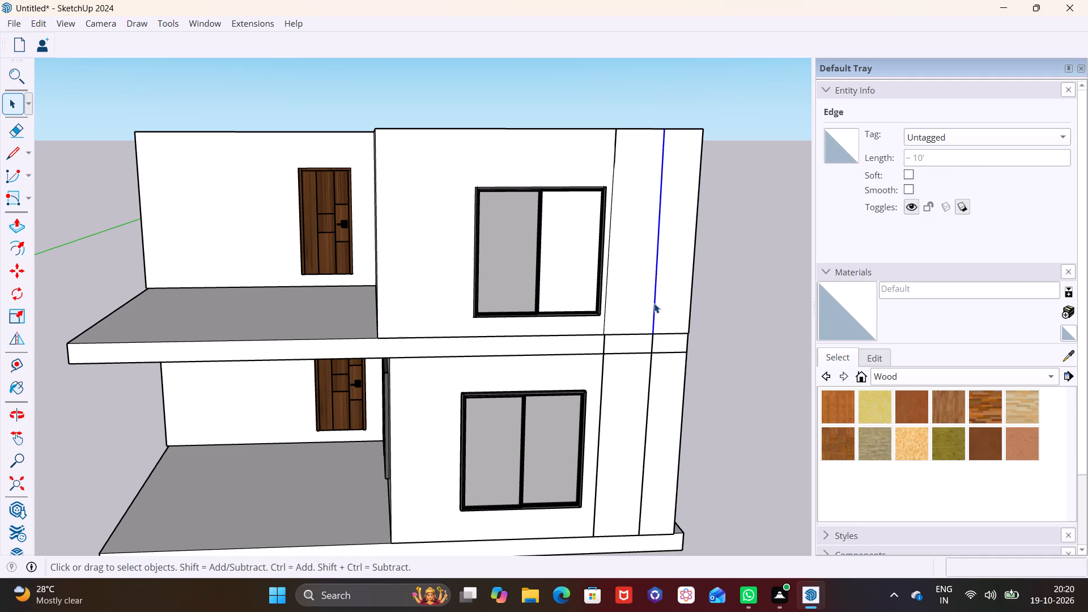
key("Delete")
left_click(651, 343)
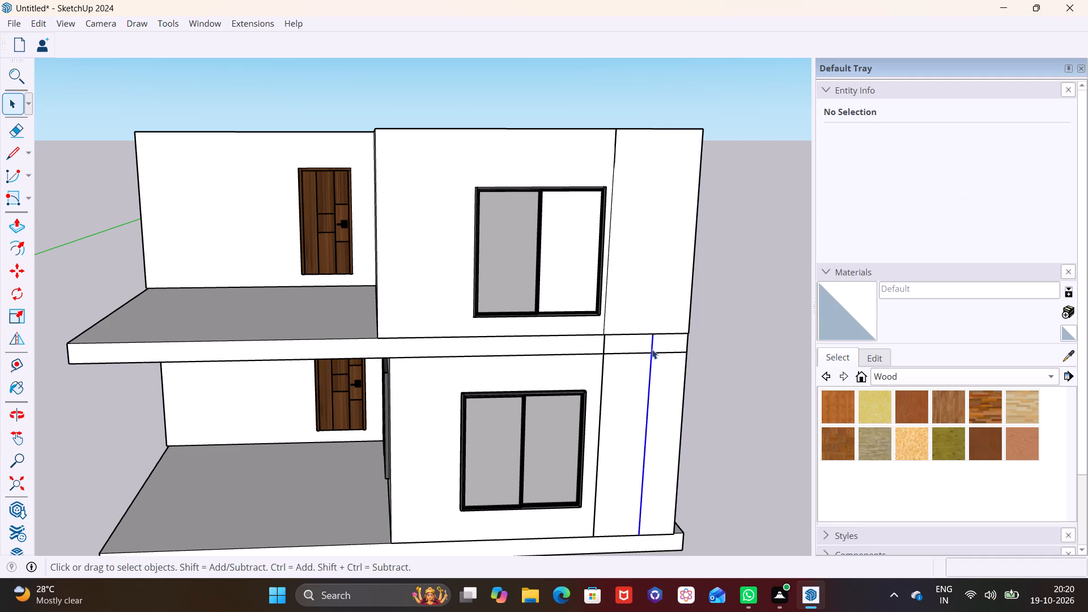
key("Delete")
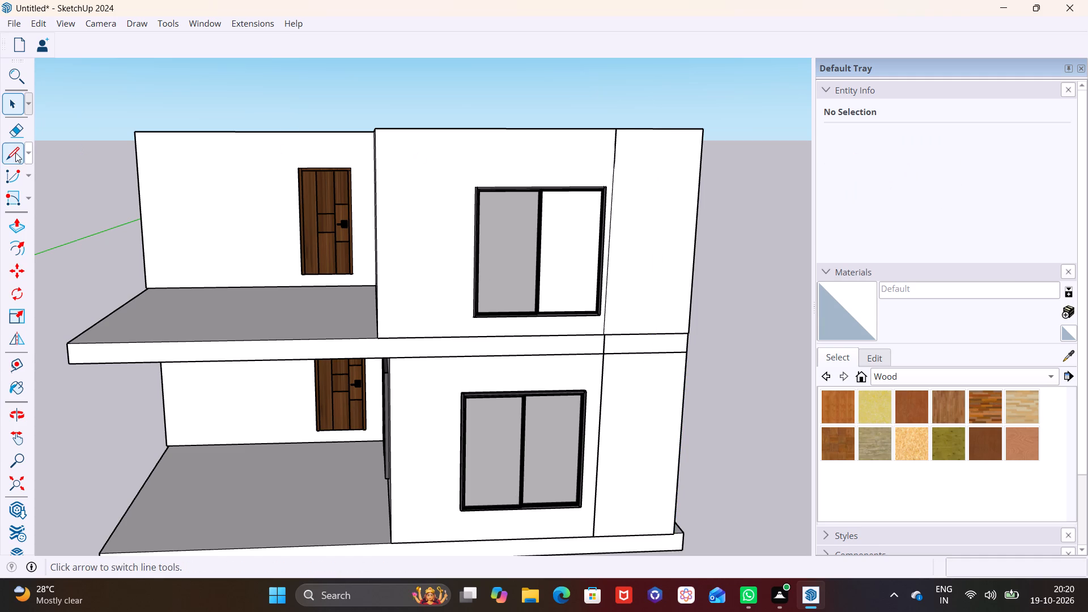
Draw two vertical lines about 21' long between the window-side line and the outer corner, from the upper wall's top edge to the lower wall's base.
left_click(15, 152)
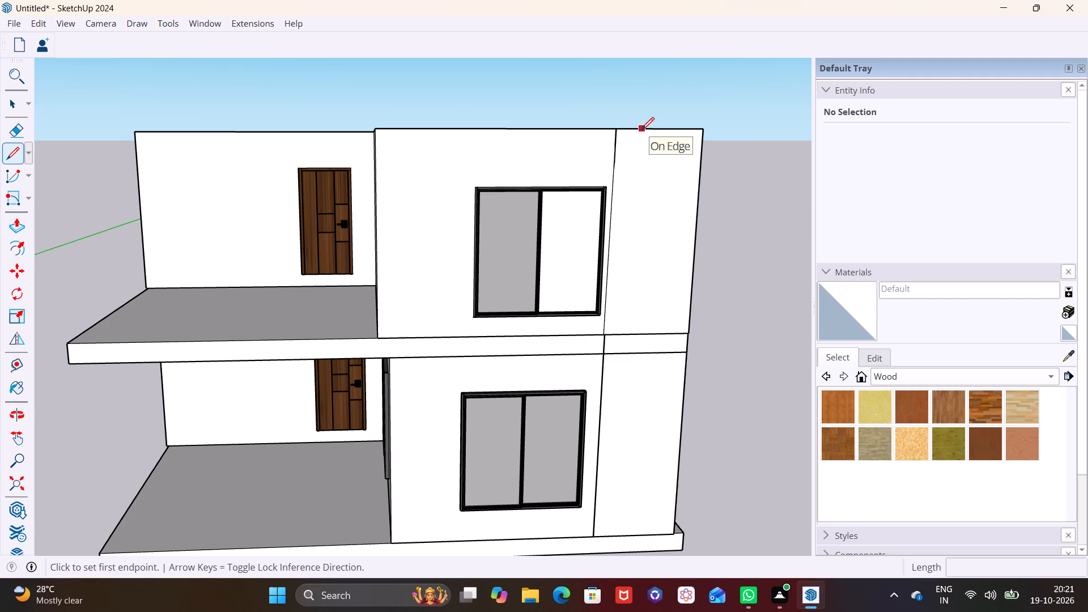
left_click(644, 129)
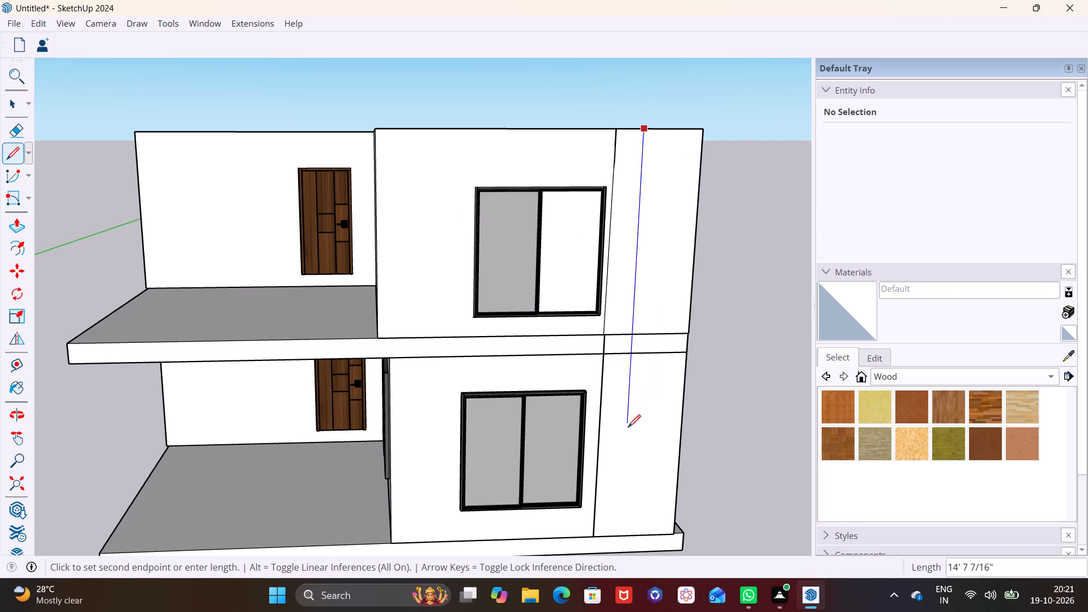
left_click(622, 535)
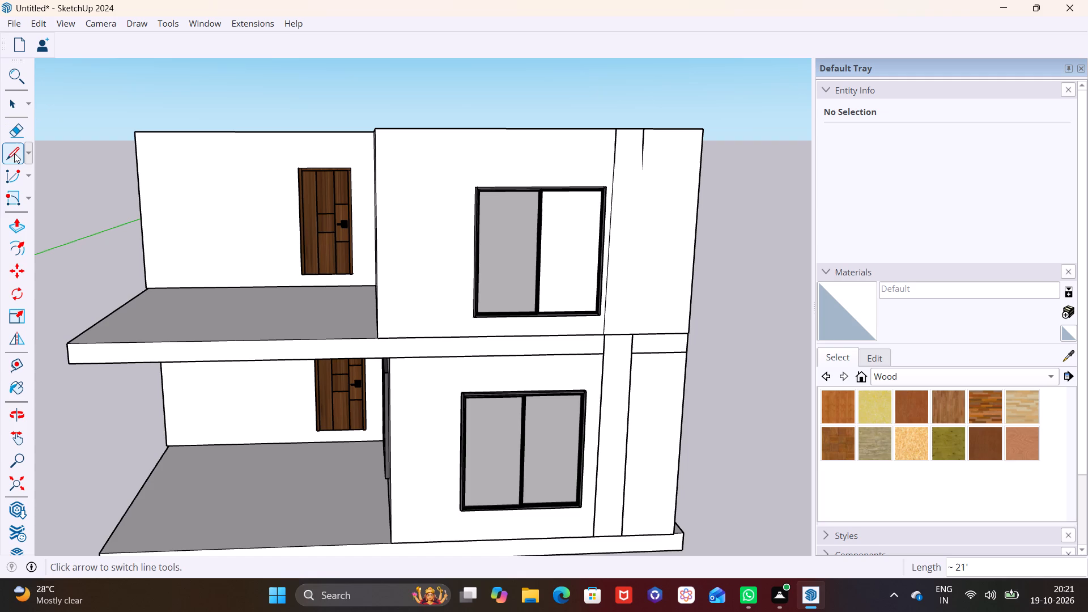
left_click(14, 153)
left_click(673, 129)
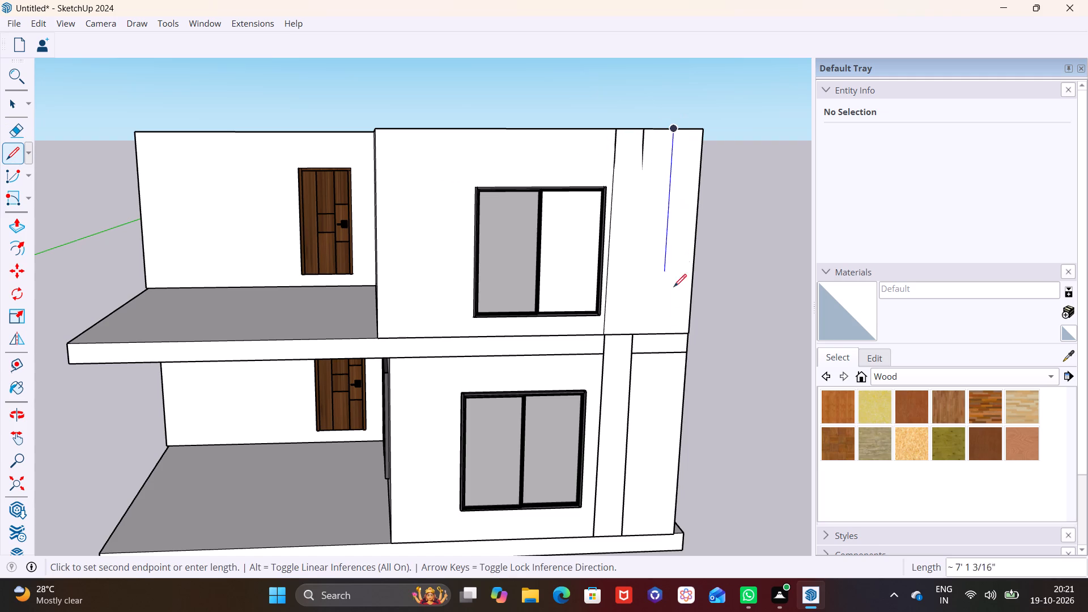
left_click(651, 535)
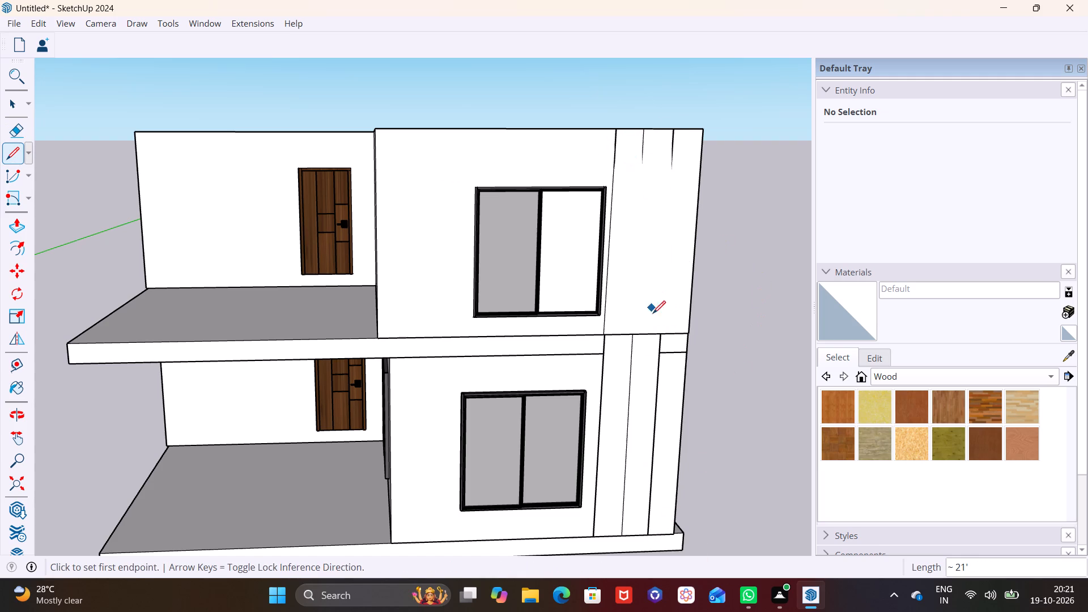
Draw the upper-storey segments of the two new vertical lines, about 10' each, from the slab's top edge to the wall's top edge.
left_click(634, 333)
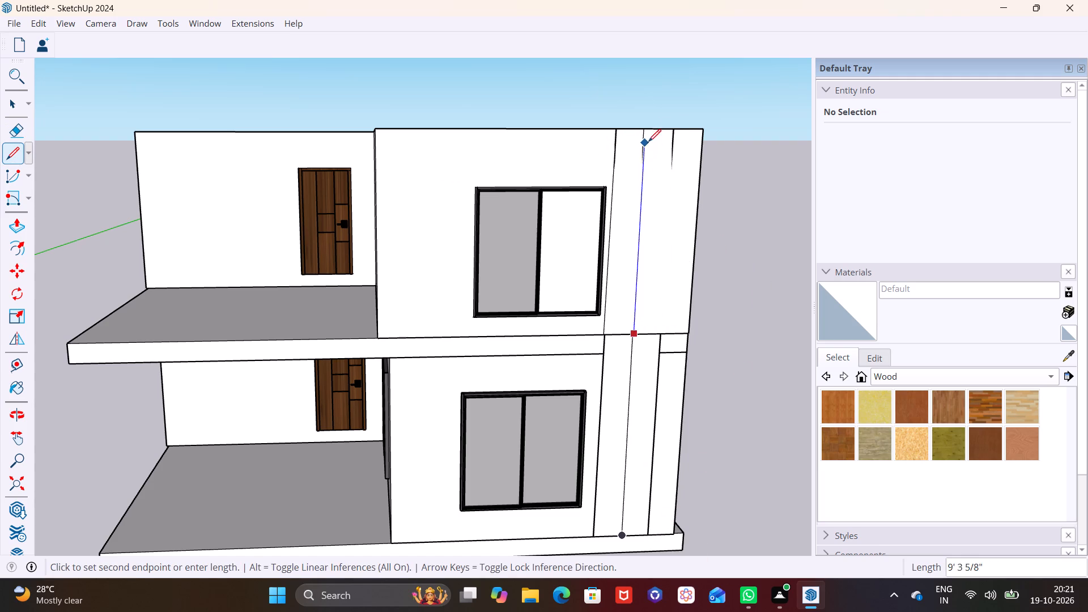
left_click(648, 133)
left_click(663, 334)
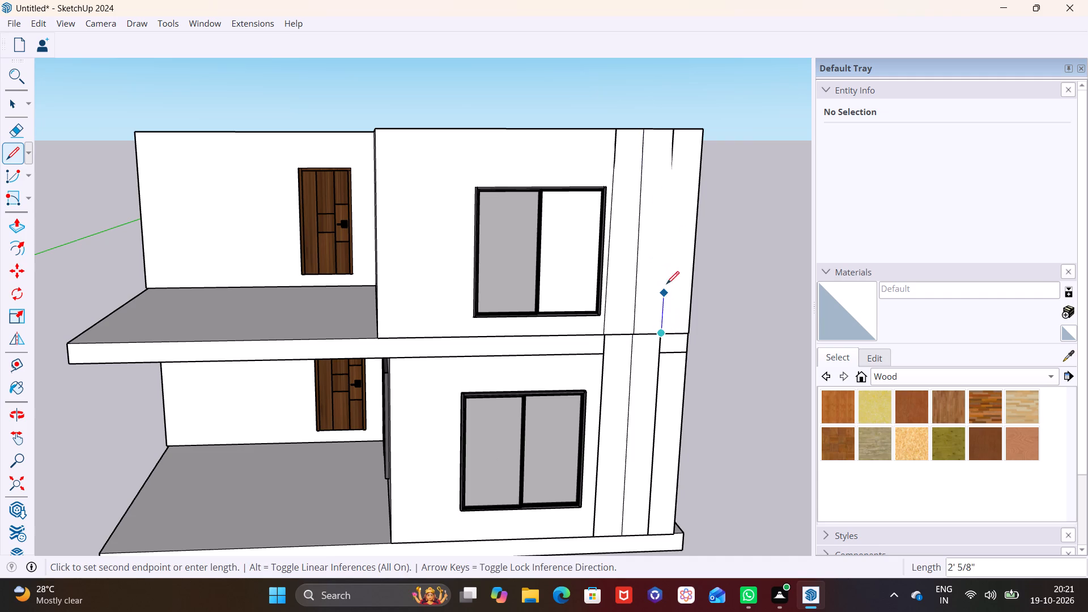
left_click(678, 137)
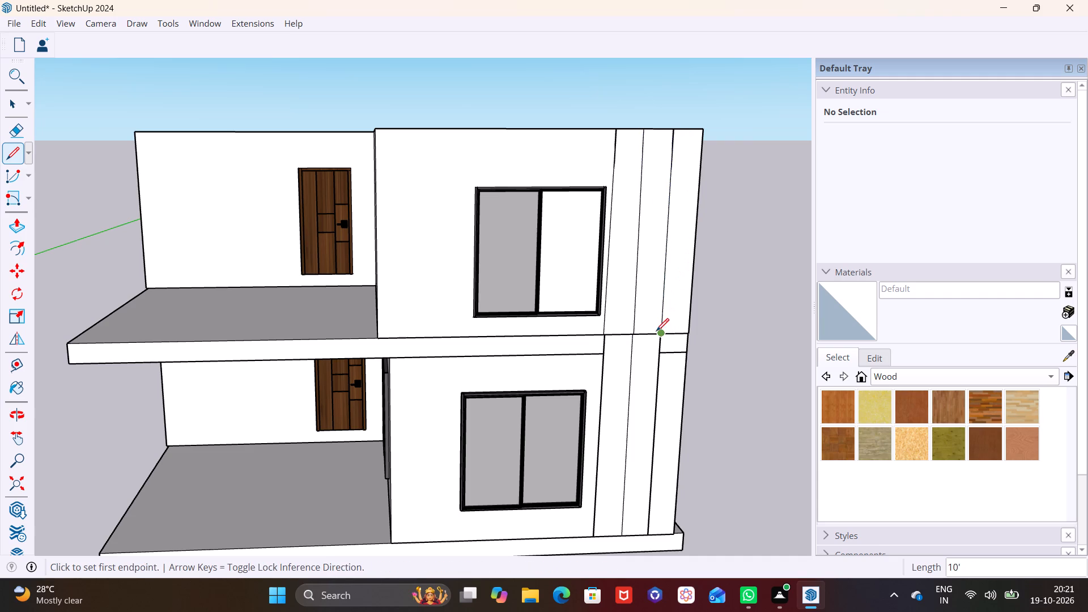
scroll(656, 338, "down", 2)
key("space")
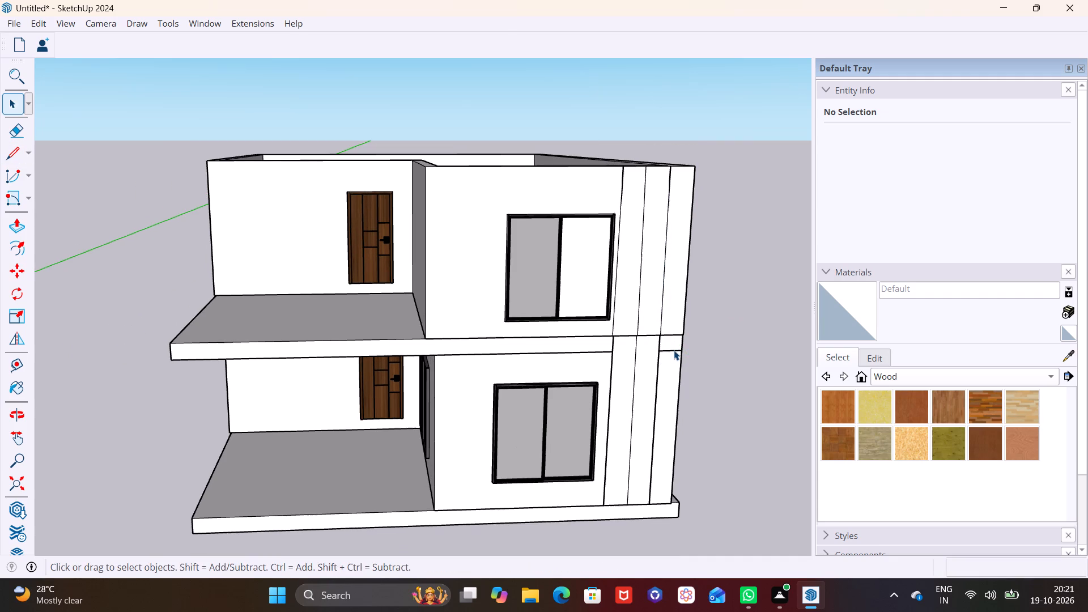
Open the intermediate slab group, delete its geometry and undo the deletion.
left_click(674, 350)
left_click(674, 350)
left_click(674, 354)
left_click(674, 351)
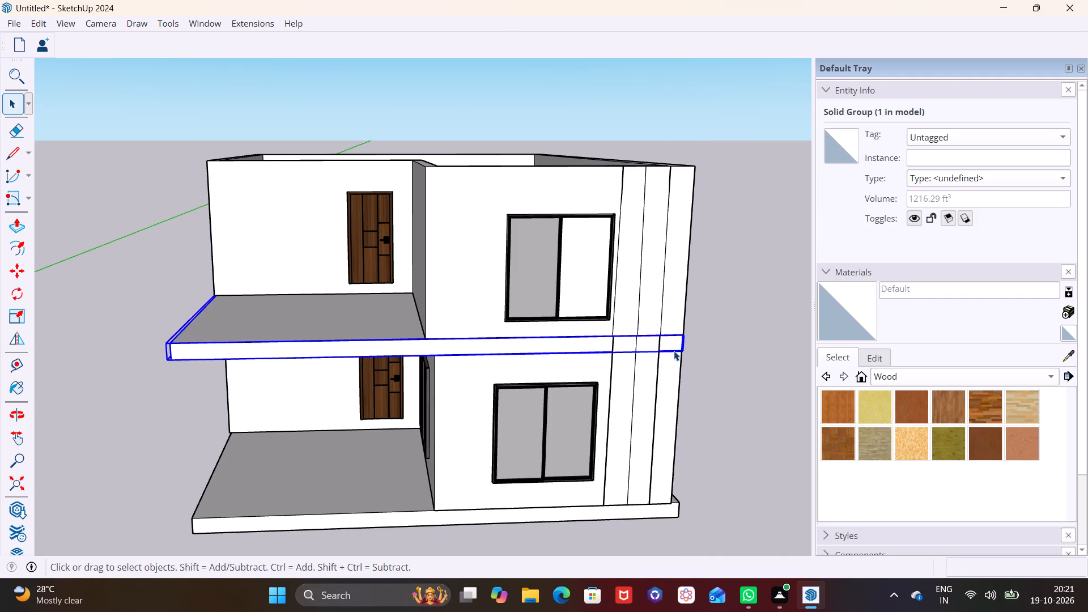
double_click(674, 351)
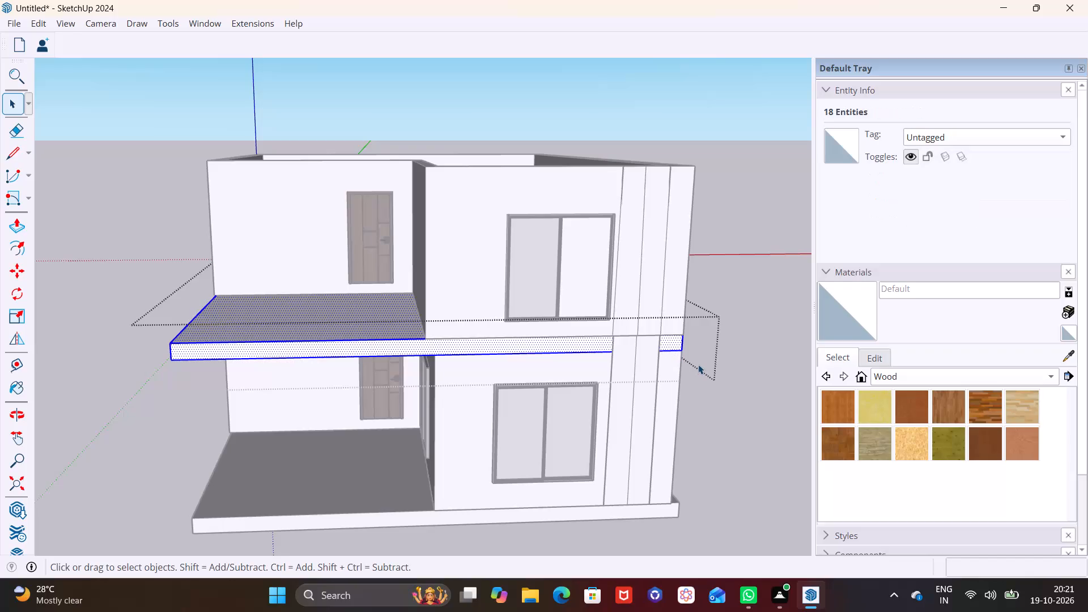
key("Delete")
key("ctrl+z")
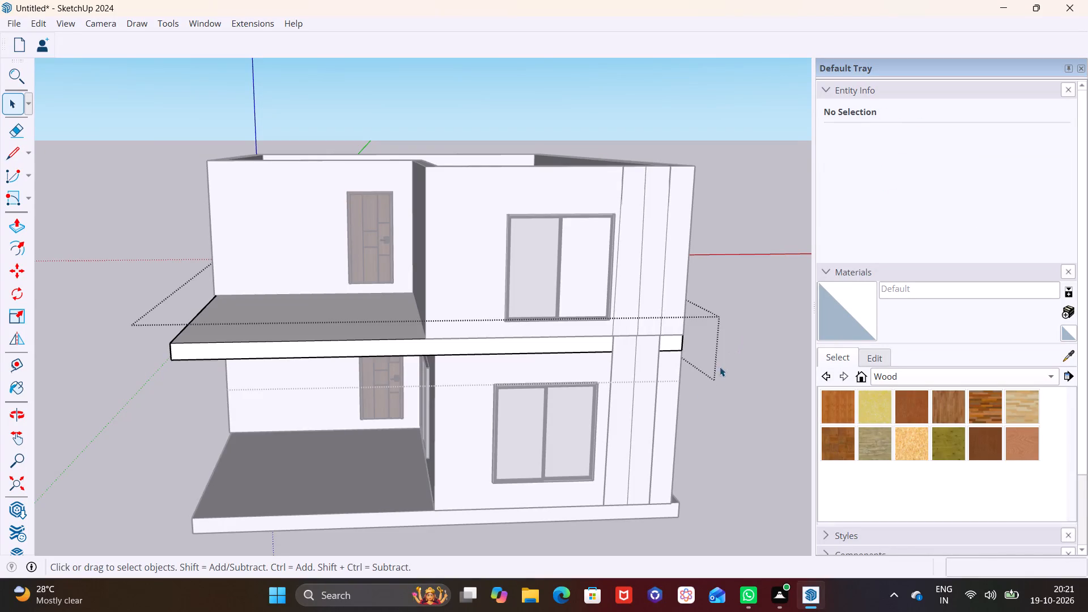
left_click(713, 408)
Examine the vertical facade strips and the slab's outer corner from the front and the side.
scroll(666, 375, "up", 3)
middle_click_drag(666, 374, 558, 325)
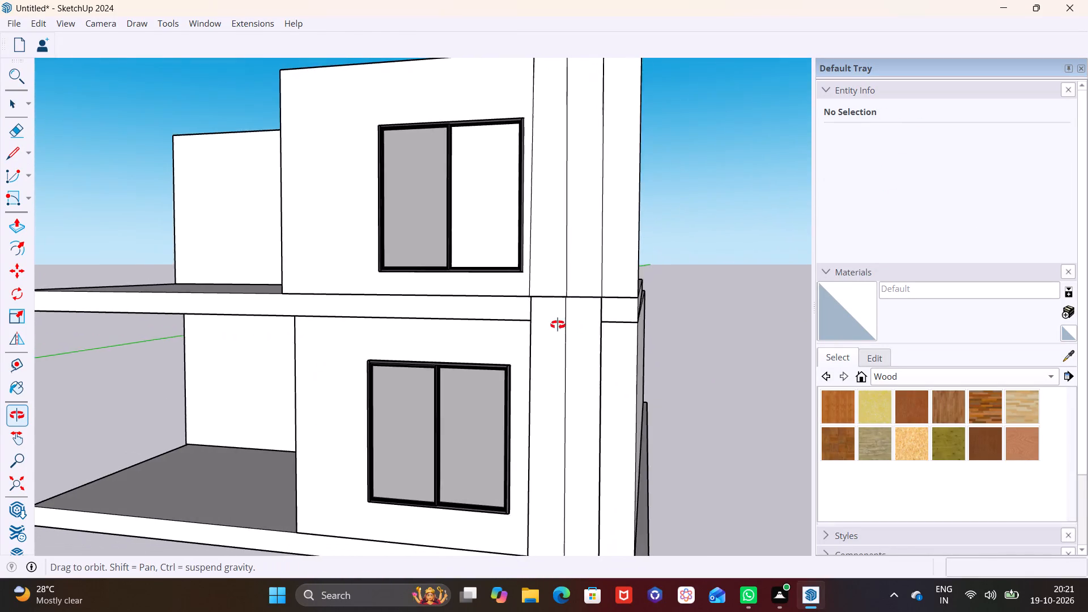
middle_click_drag(558, 325, 528, 318)
scroll(578, 308, "up", 1)
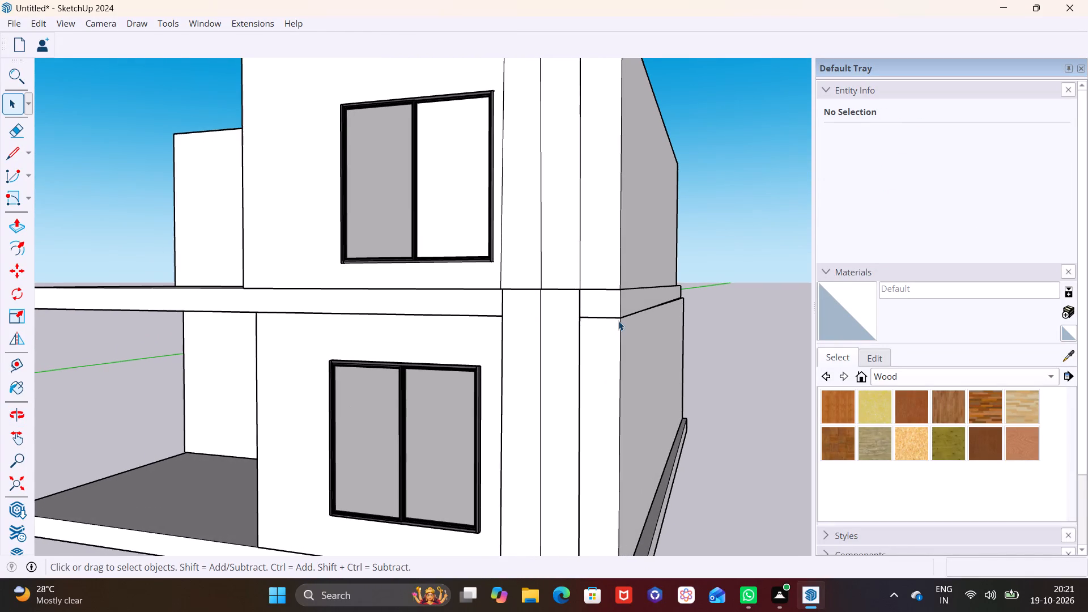
scroll(618, 321, "down", 3)
middle_click_drag(610, 335, 725, 354)
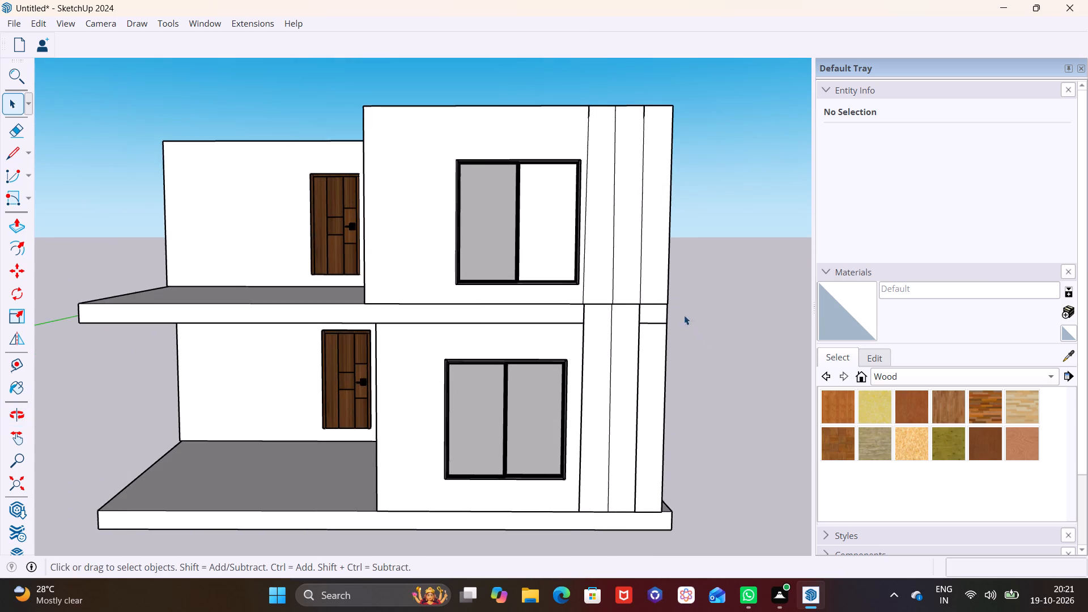
scroll(662, 297, "up", 2)
middle_click_drag(619, 326, 640, 328)
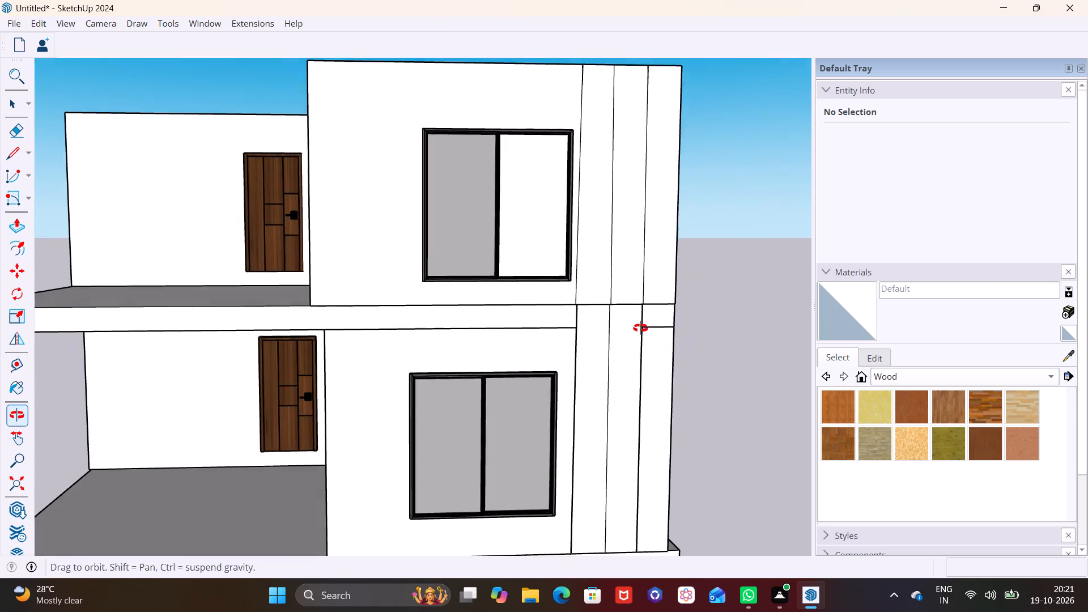
middle_click_drag(640, 328, 633, 337)
scroll(640, 313, "down", 1)
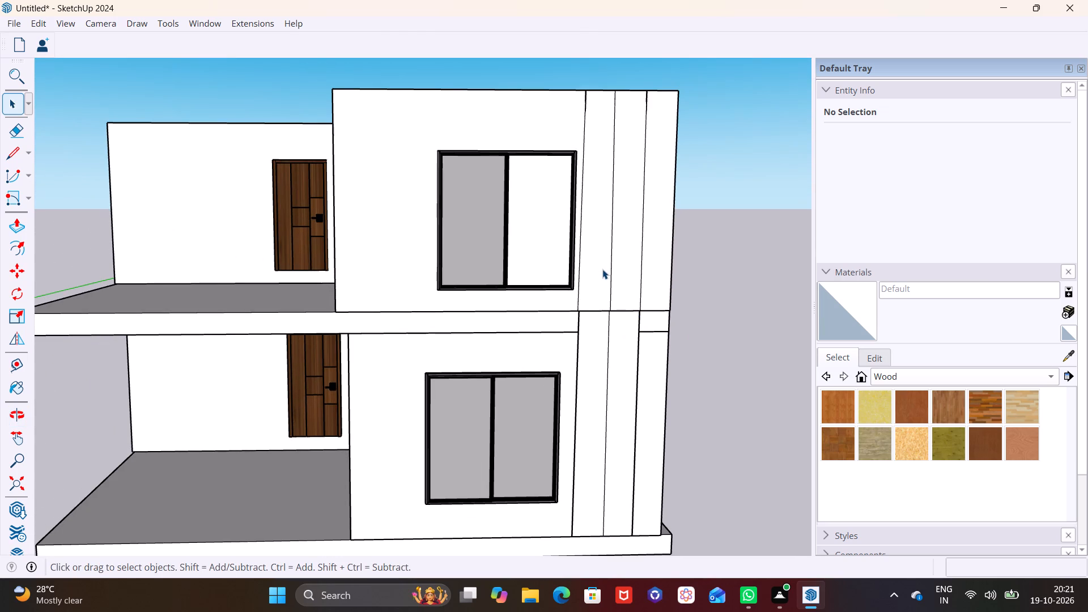
Extend the three vertical facade lines across the upper front wall's top face with 9" lines to its inner edge.
middle_click_drag(602, 269, 602, 363, "shift")
middle_click_drag(592, 239, 581, 267)
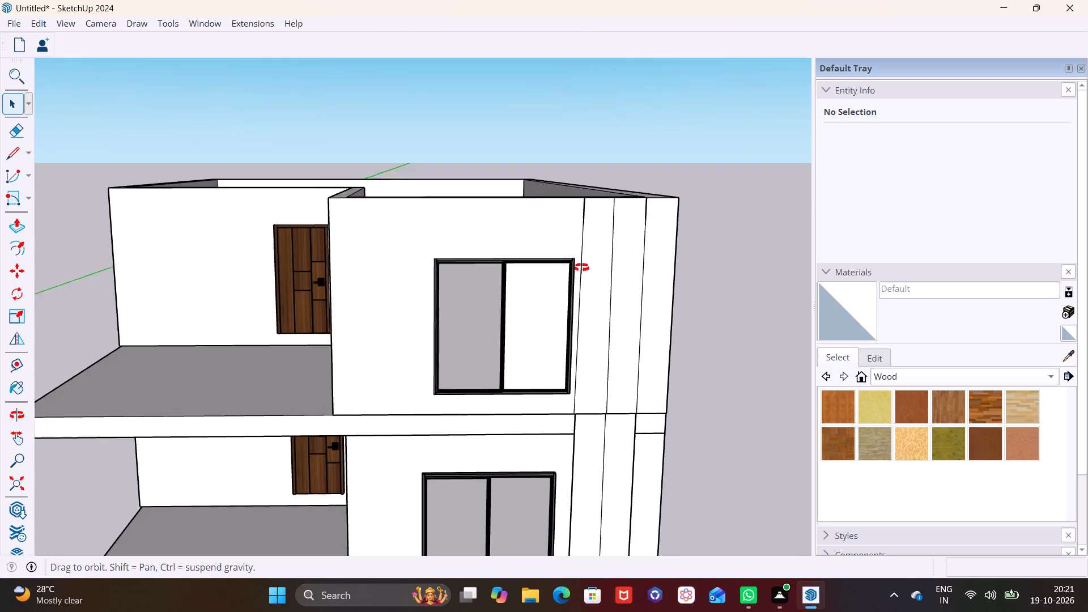
middle_click_drag(581, 267, 595, 413)
scroll(635, 265, "up", 4)
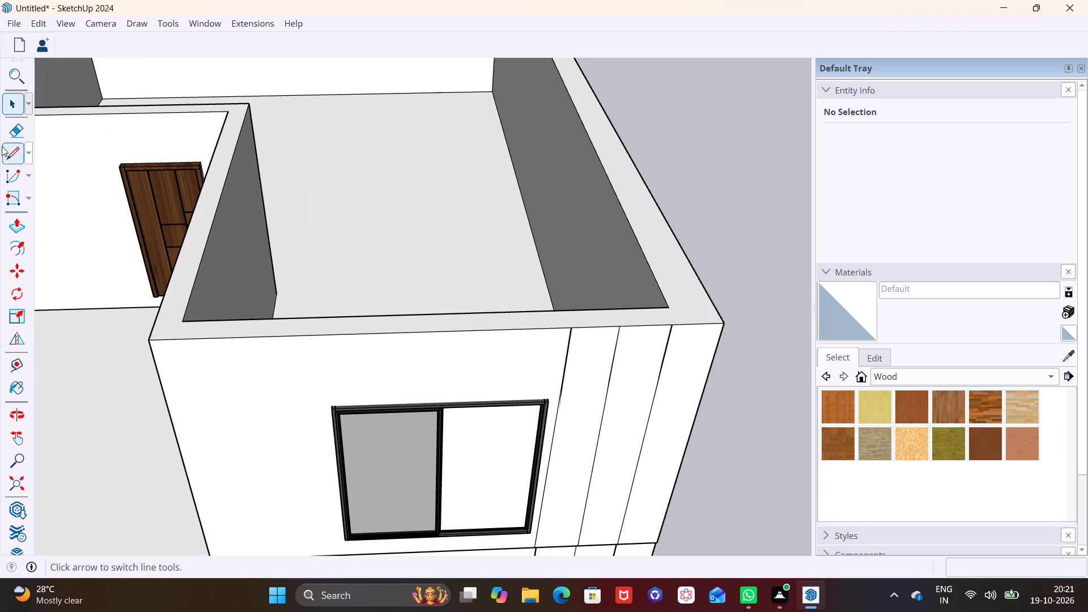
left_click(17, 150)
scroll(553, 300, "up", 3)
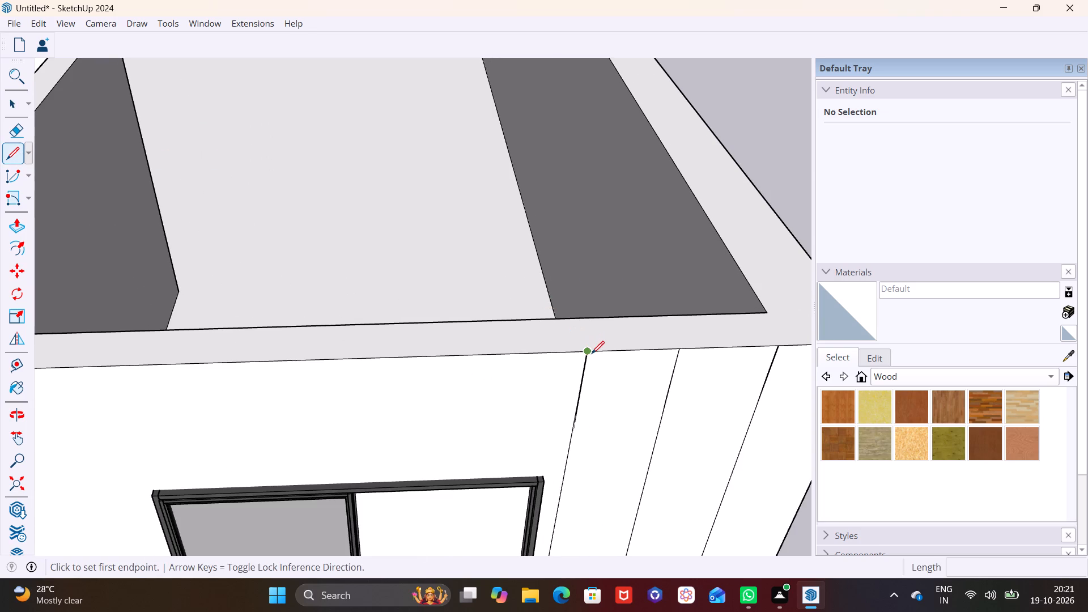
left_click(592, 354)
left_click(575, 318)
right_click(576, 318)
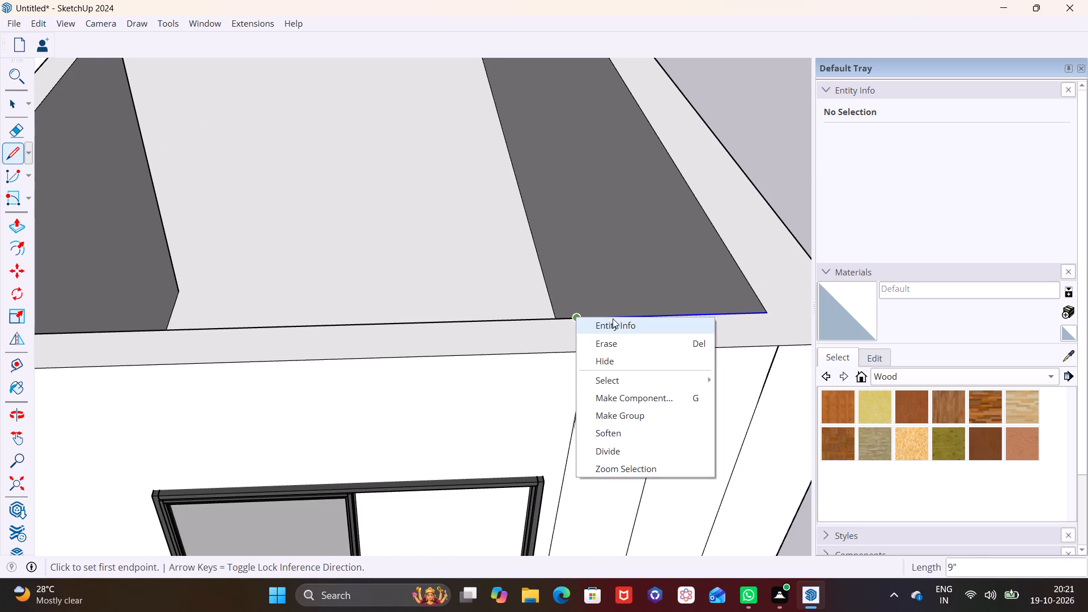
left_click(18, 154)
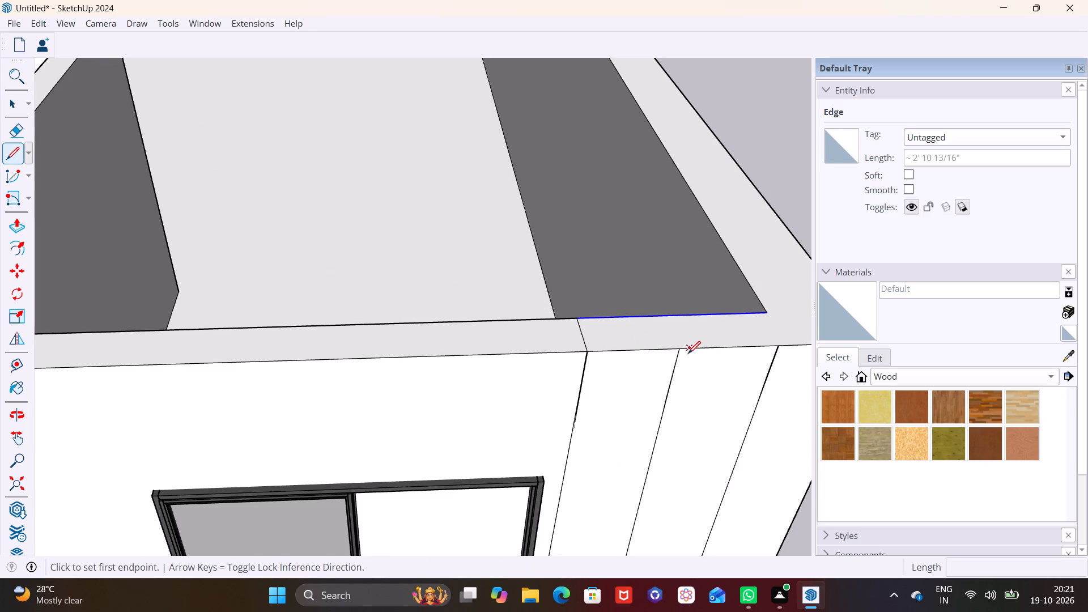
left_click(681, 351)
left_click(671, 318)
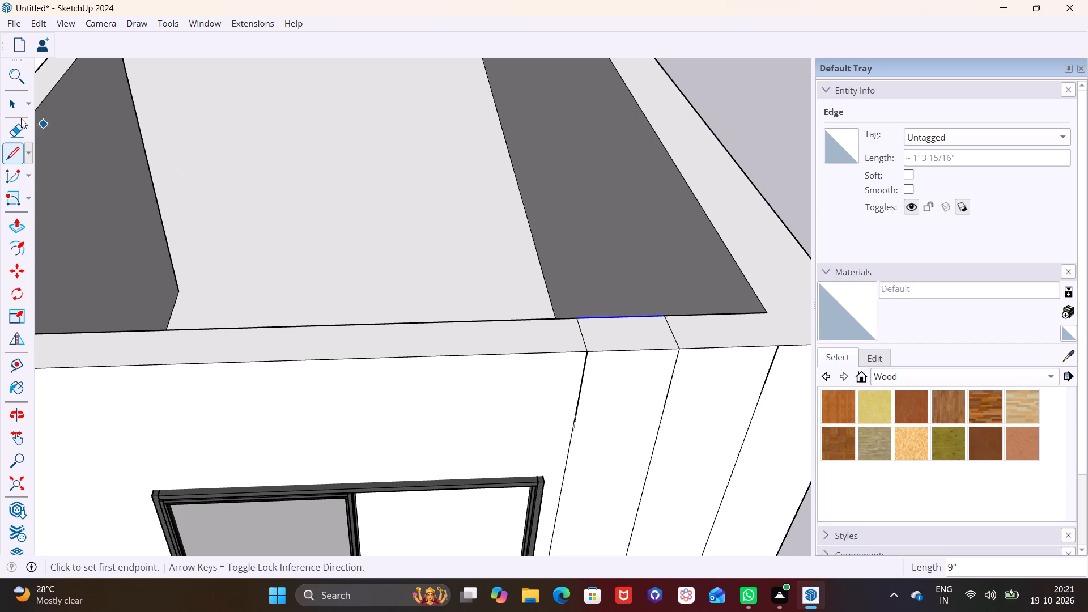
left_click(22, 156)
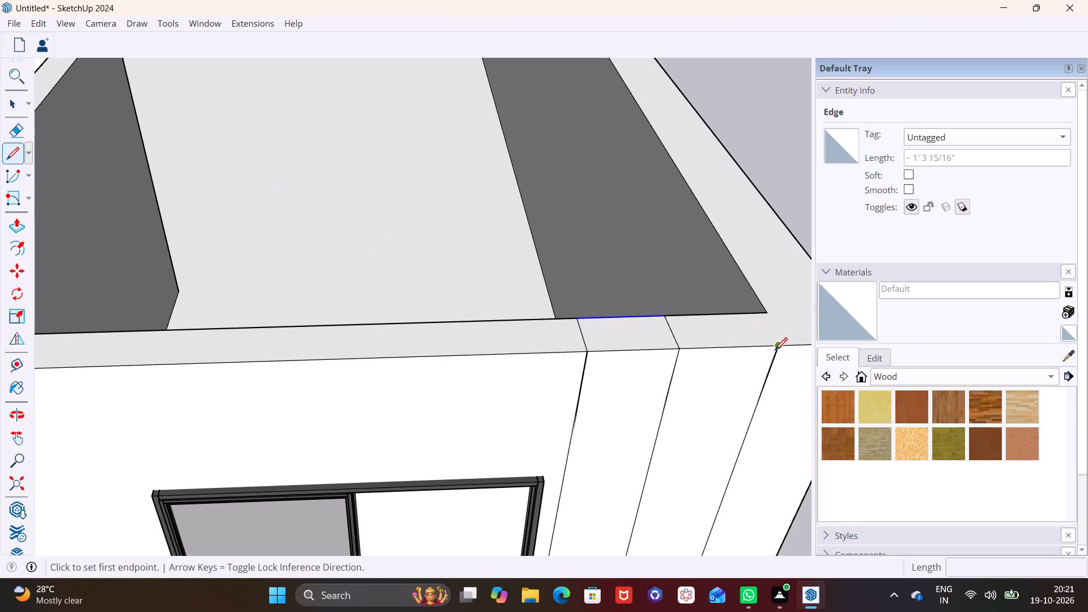
left_click(775, 350)
left_click(758, 313)
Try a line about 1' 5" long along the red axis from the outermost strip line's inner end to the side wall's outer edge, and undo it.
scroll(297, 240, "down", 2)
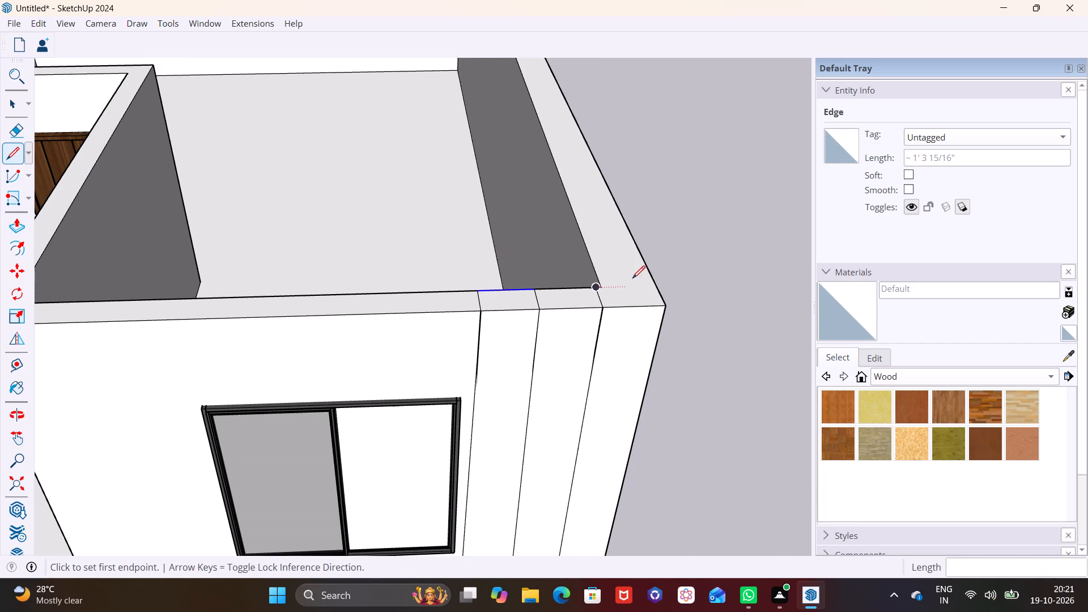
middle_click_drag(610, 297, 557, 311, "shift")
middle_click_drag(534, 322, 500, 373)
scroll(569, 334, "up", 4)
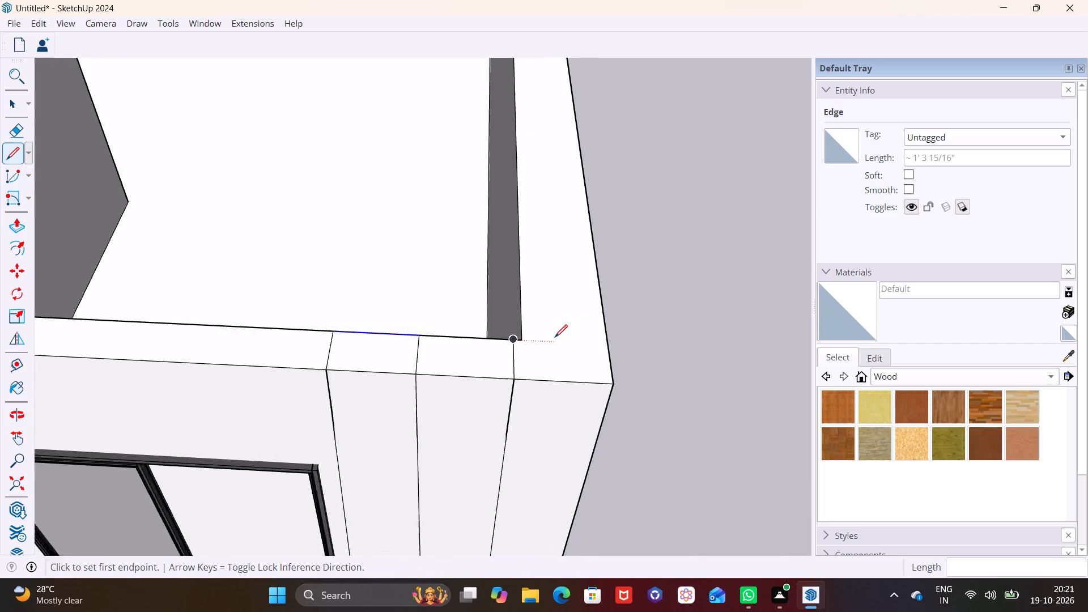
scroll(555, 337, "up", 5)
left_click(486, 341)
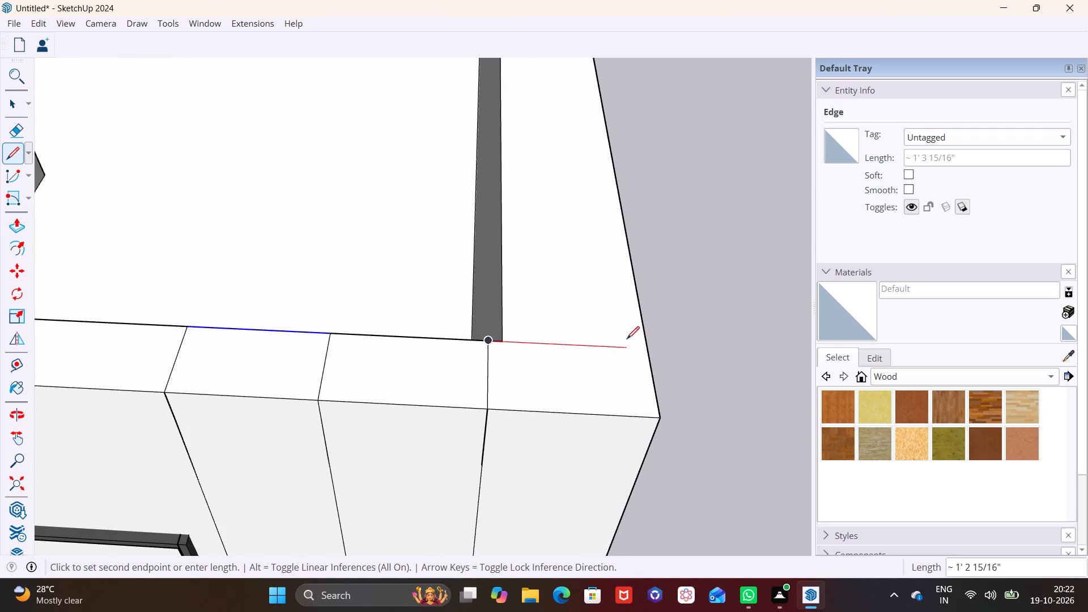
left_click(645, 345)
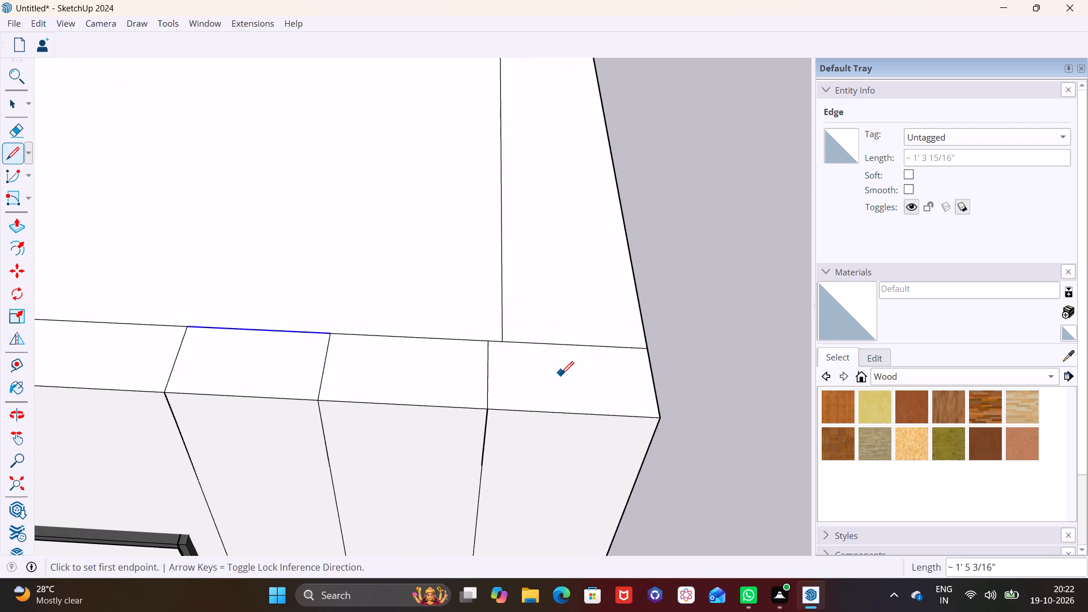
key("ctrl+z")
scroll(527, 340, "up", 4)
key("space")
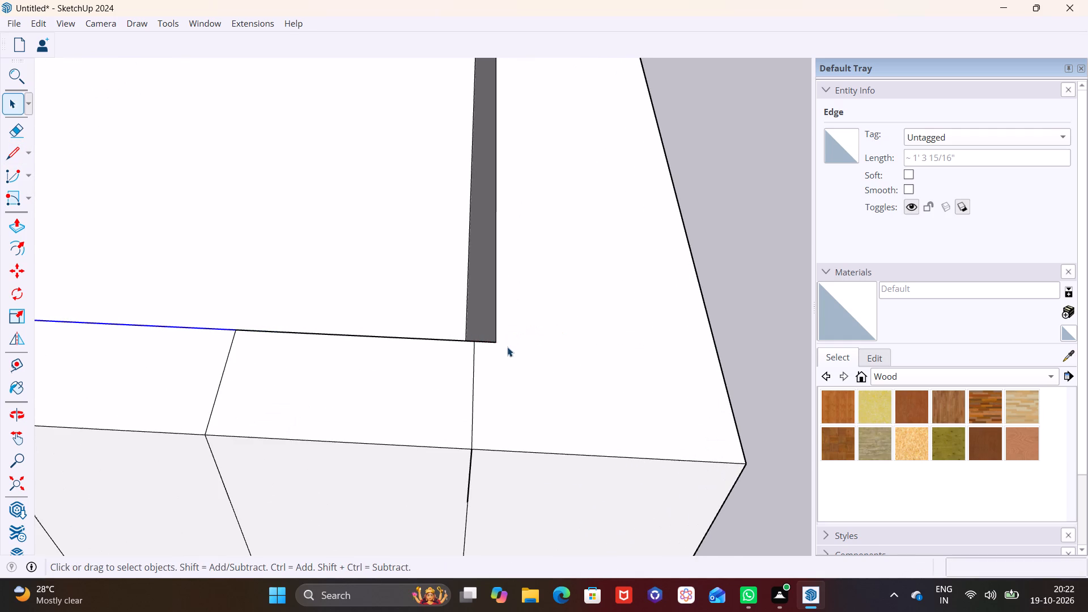
Draw a line about 1' 3 5/8" long on the wall top from the inner corner to the side wall's outer edge.
left_click(7, 152)
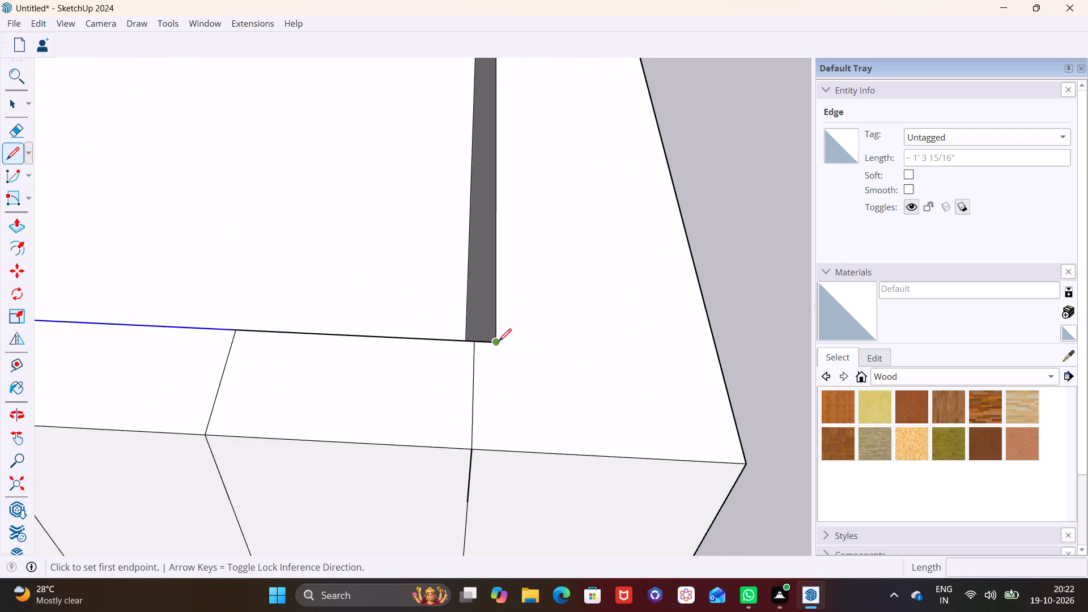
left_click(502, 341)
key("Escape")
left_click(494, 342)
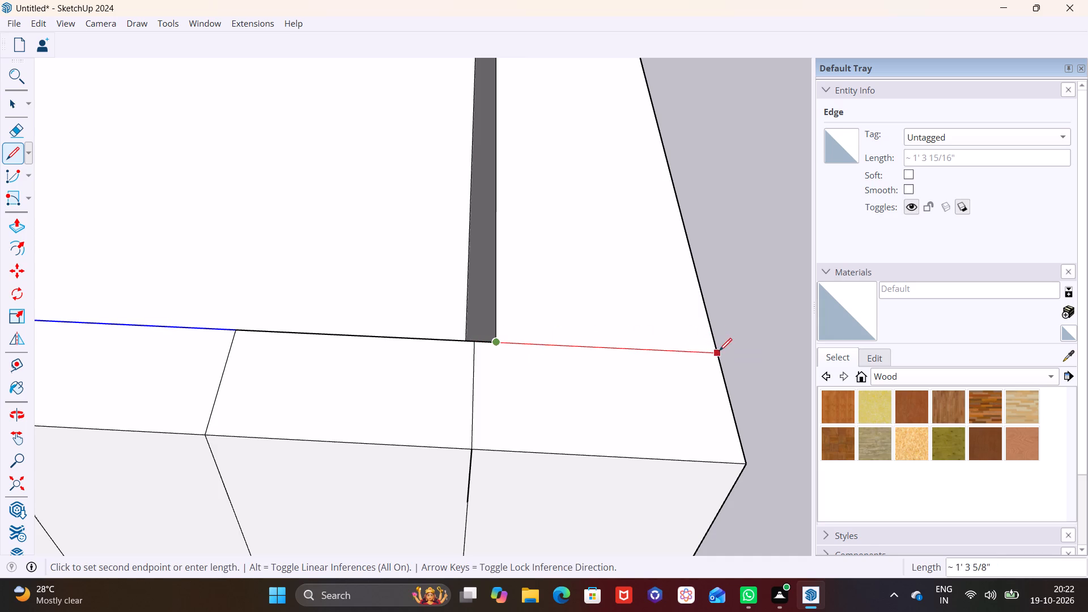
left_click(720, 352)
key("space")
Push/Pull the top face of the strip nearest the upper window upward by about 6 1/16".
left_click(617, 377)
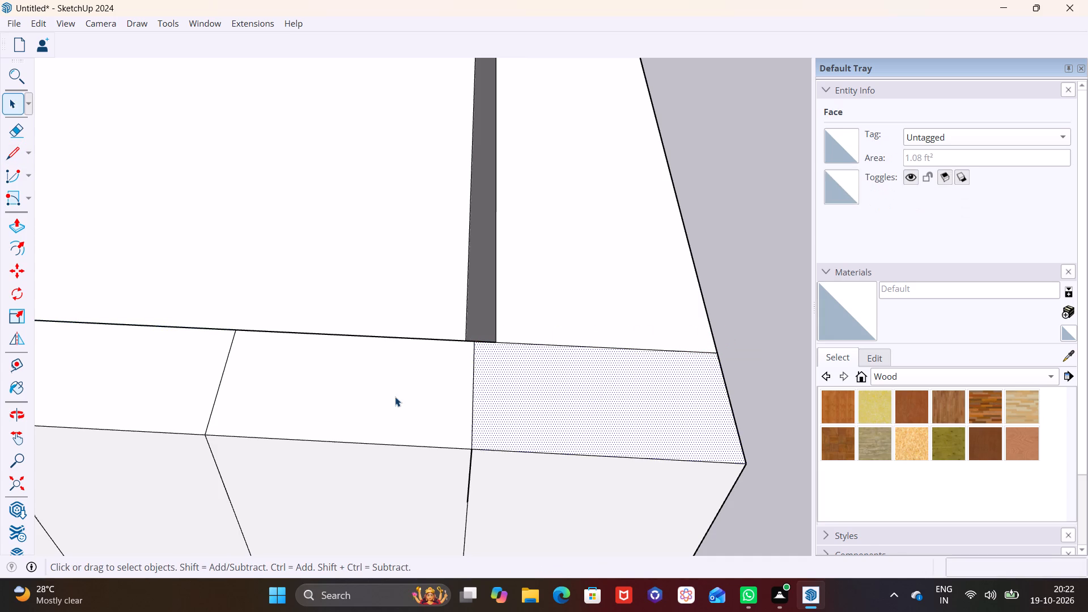
left_click(395, 397)
left_click(184, 375)
scroll(196, 356, "down", 5)
middle_click_drag(150, 359, 262, 335, "shift")
left_click(251, 343)
scroll(275, 355, "down", 8)
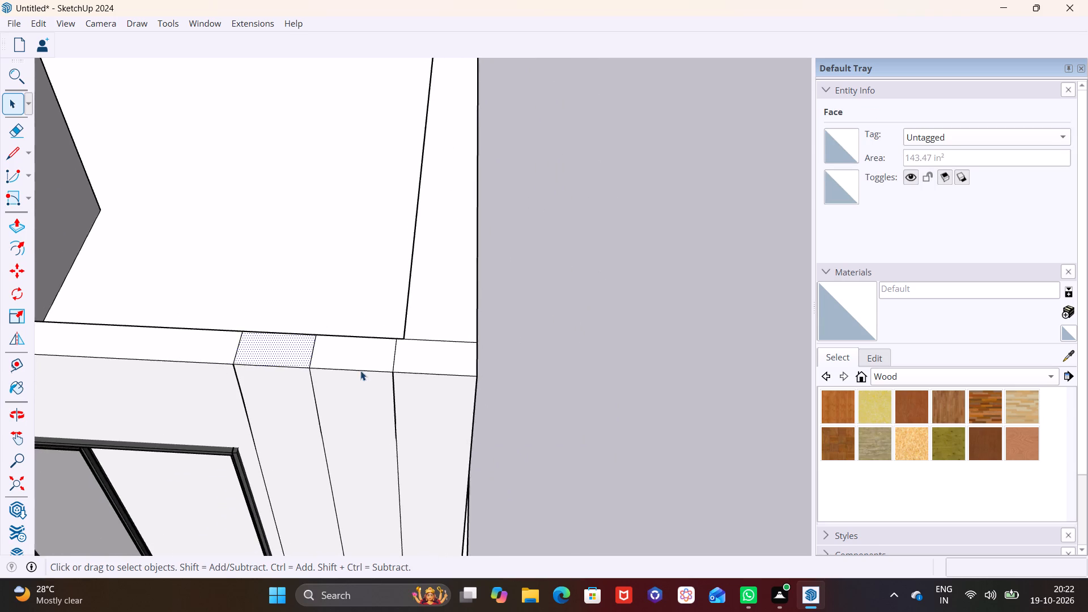
middle_click_drag(360, 371, 471, 322)
left_click(20, 227)
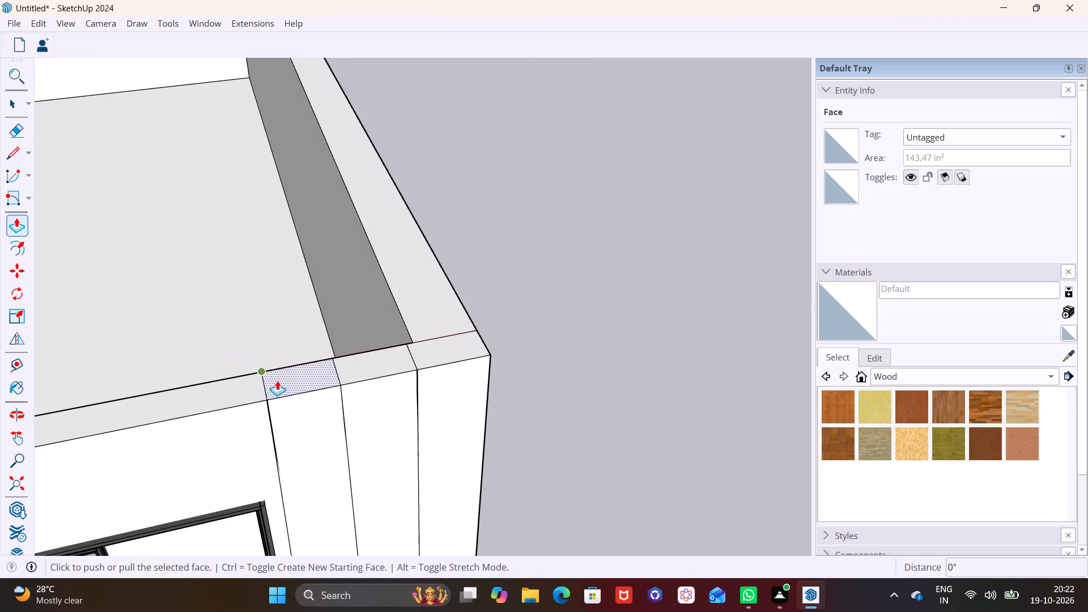
left_click(289, 382)
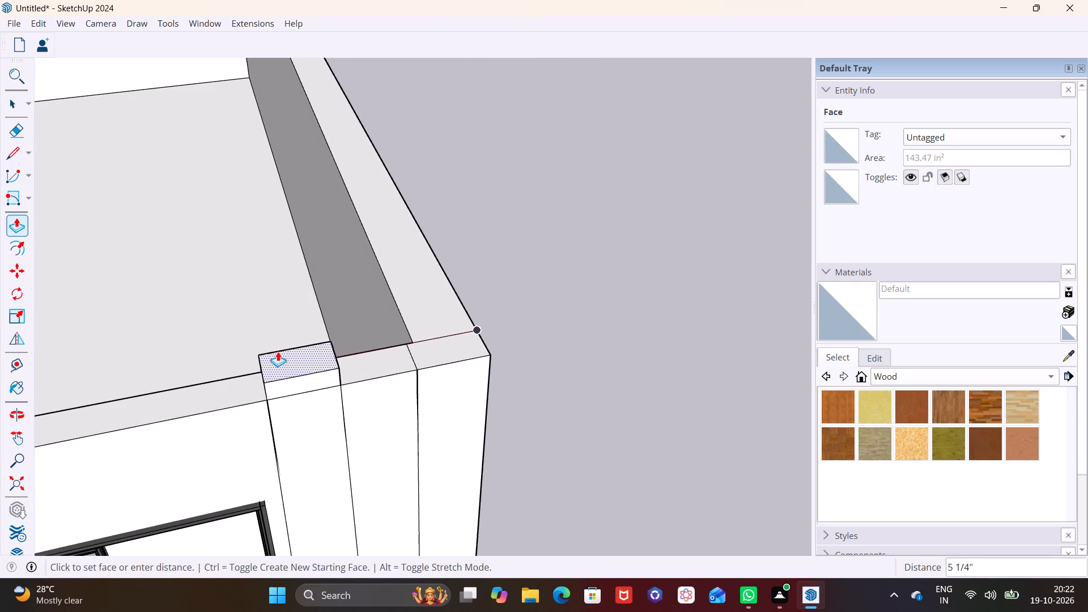
left_click(277, 348)
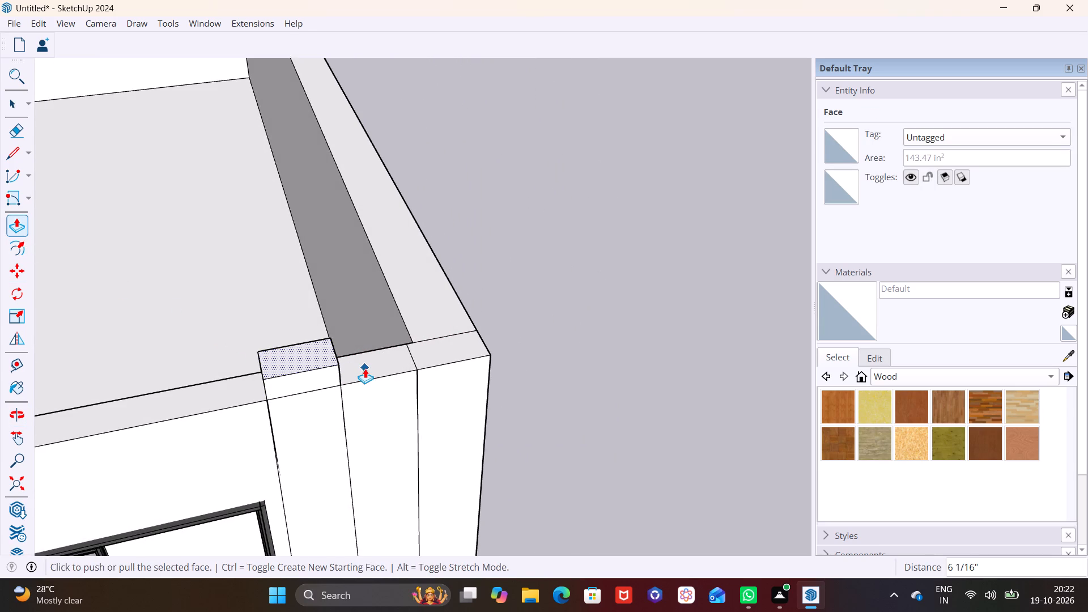
Raise the top faces of the middle and outermost strips by the same Push/Pull distance as the first strip.
key("space")
left_click(376, 369)
left_click(17, 235)
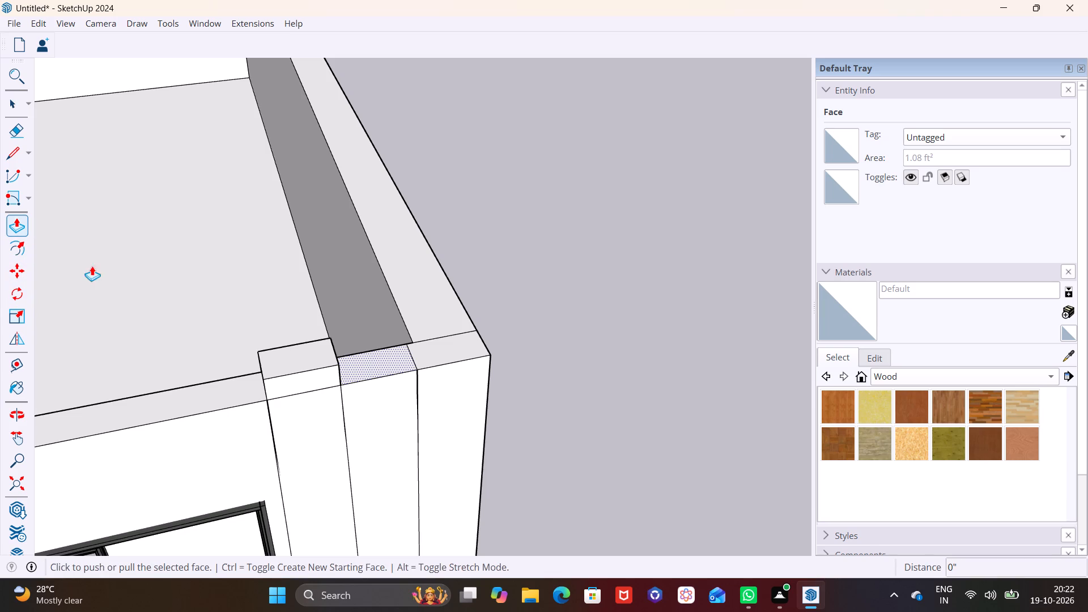
double_click(372, 369)
key("space")
left_click(467, 351)
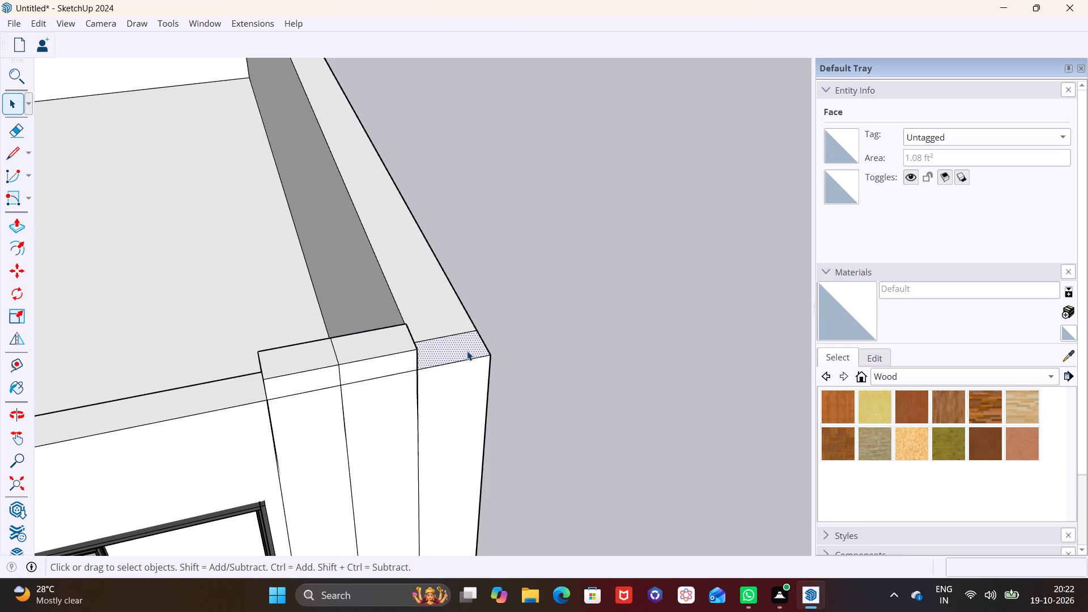
left_click(19, 232)
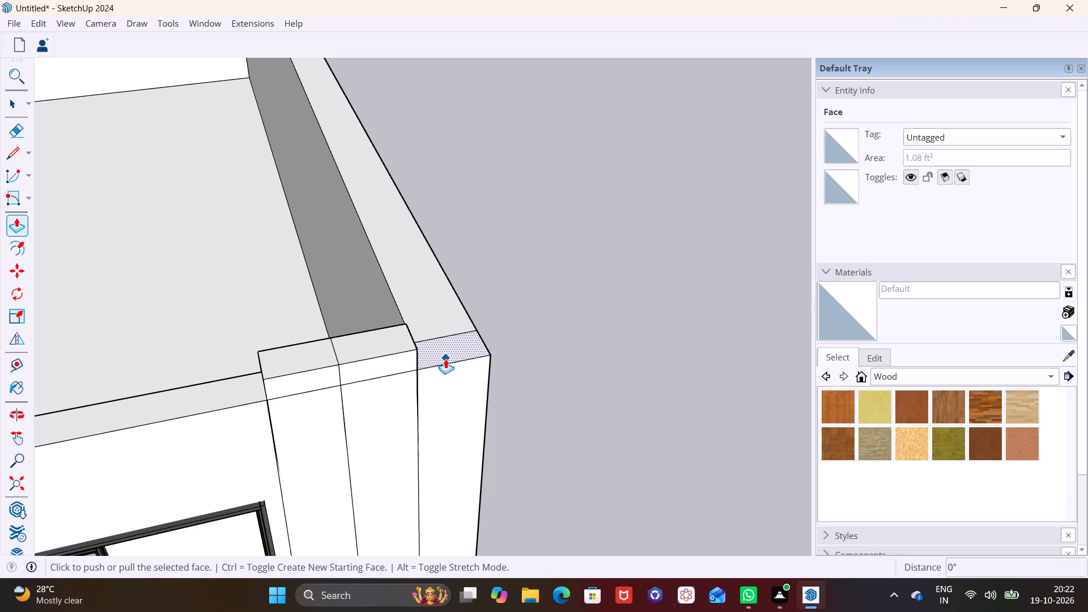
double_click(445, 359)
Paint the three upper-floor facade strips and their raised top sections with Color M06 from the Colors collection.
scroll(412, 400, "down", 2)
middle_click_drag(410, 407, 432, 209)
scroll(385, 371, "down", 2)
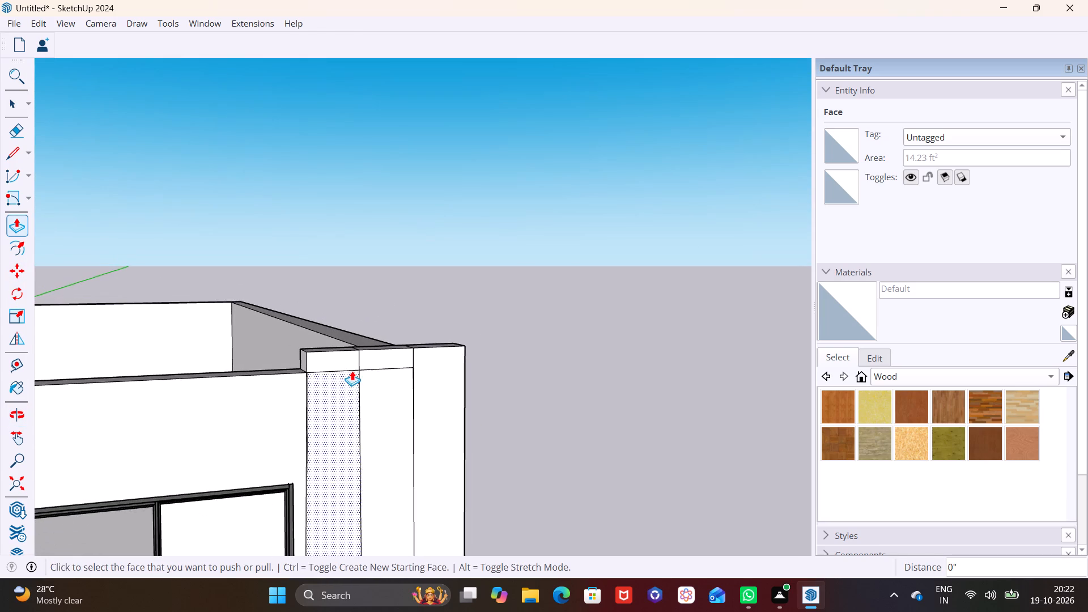
middle_click_drag(352, 371, 240, 272, "shift")
middle_click_drag(286, 364, 163, 354)
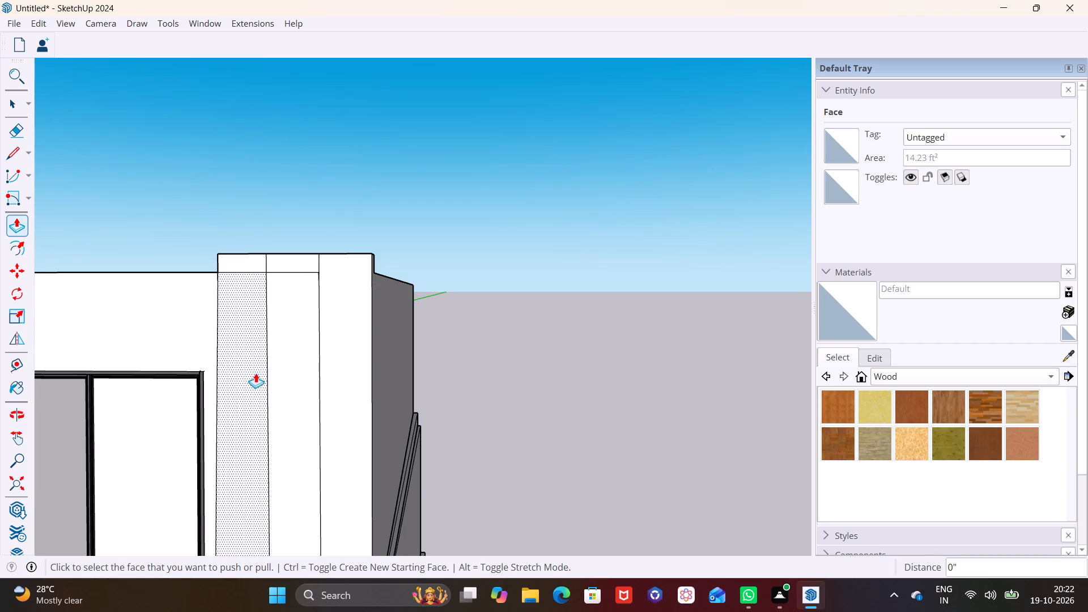
middle_click_drag(278, 362, 401, 359, "shift")
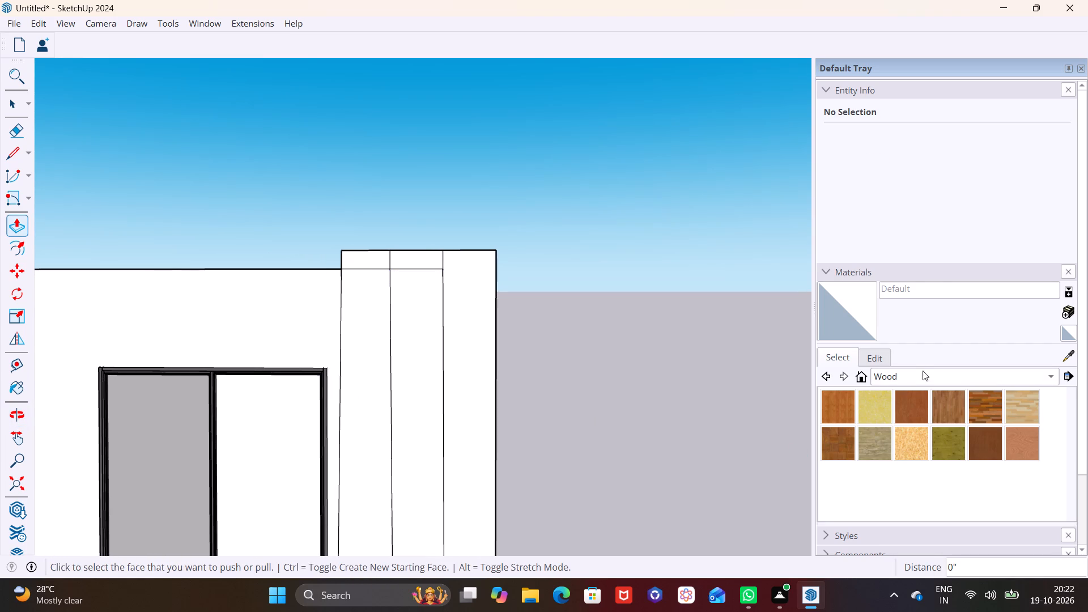
left_click(923, 373)
left_click(903, 231)
scroll(912, 432, "down", 19)
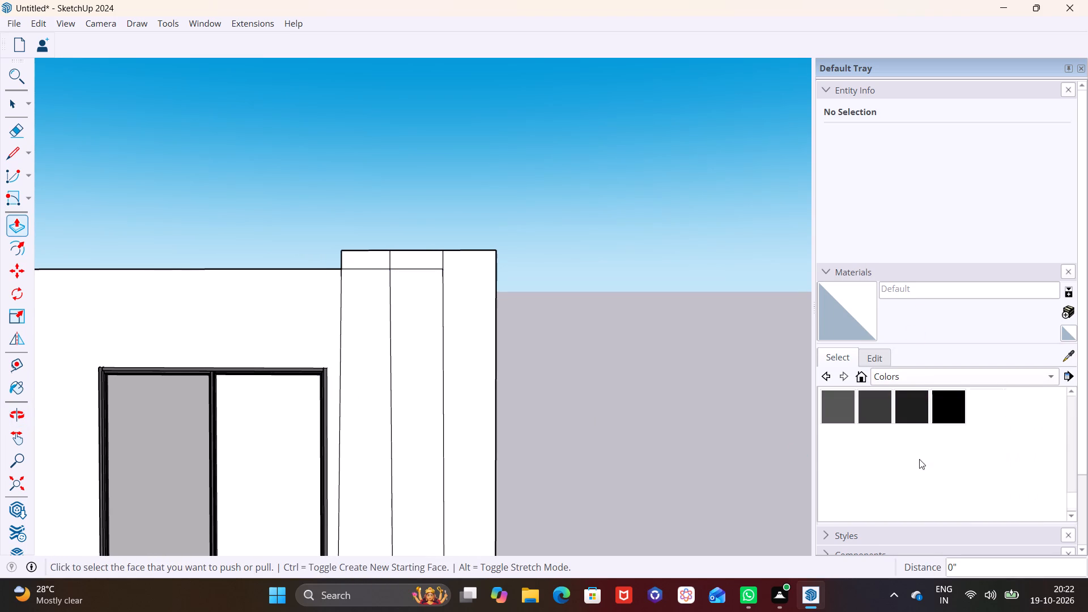
scroll(919, 459, "down", 1)
left_click(837, 415)
left_click(377, 428)
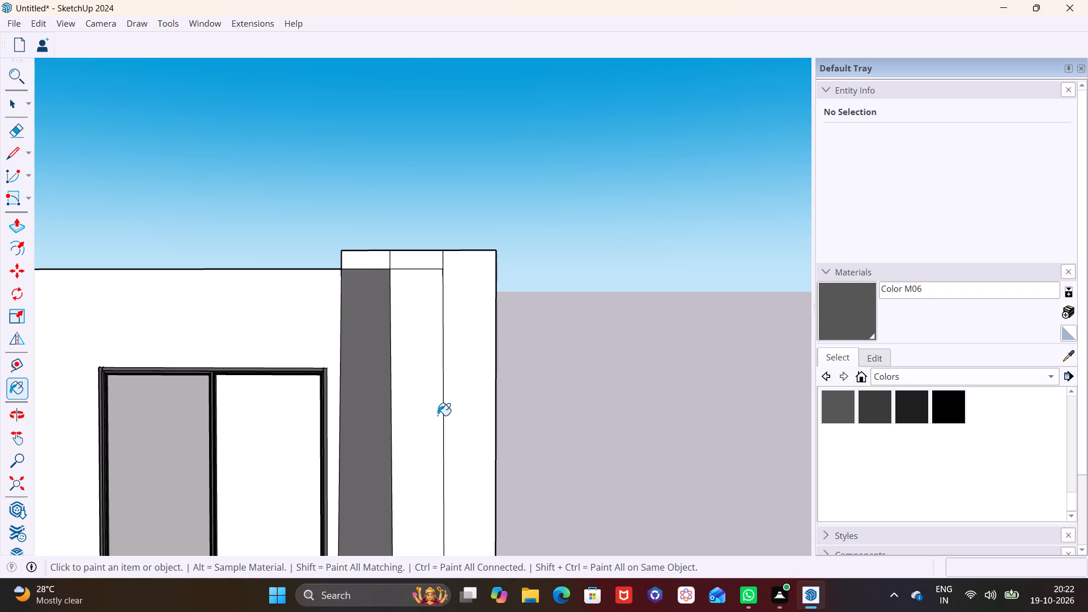
left_click(437, 415)
left_click(486, 413)
left_click(426, 269)
left_click(381, 257)
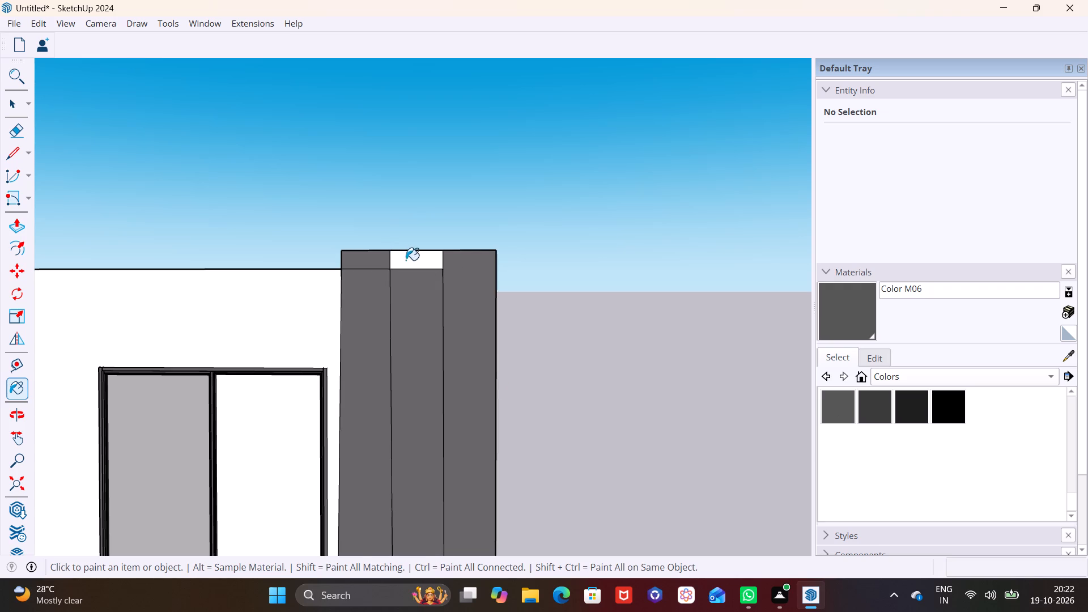
left_click(406, 260)
Paint the two ground-floor facade strips nearest the window with Color M06.
scroll(434, 306, "down", 6)
middle_click_drag(461, 426, 513, 276, "shift")
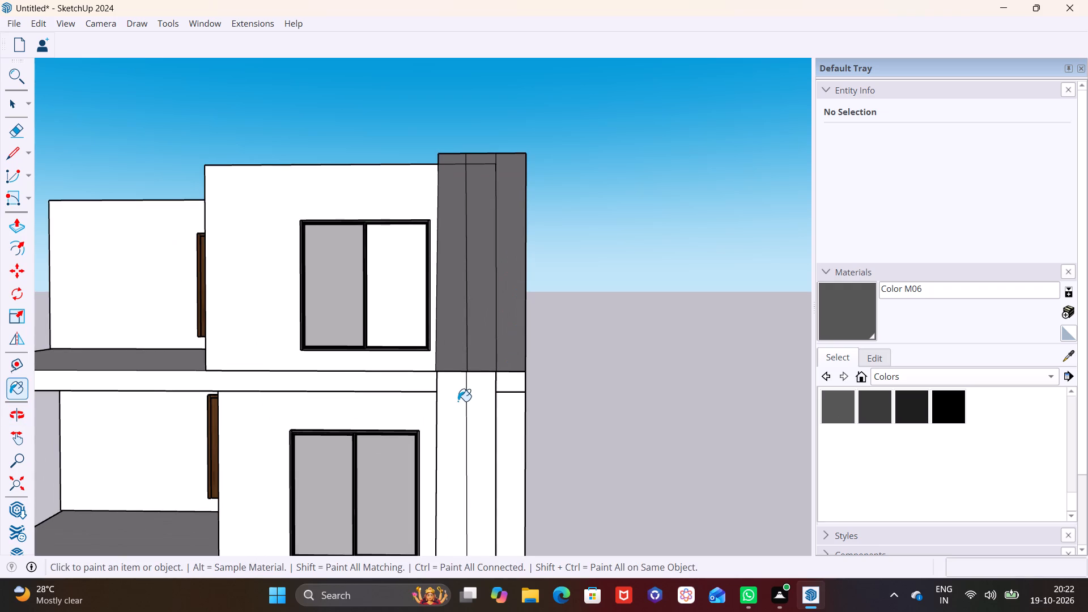
left_click(458, 401)
left_click(483, 405)
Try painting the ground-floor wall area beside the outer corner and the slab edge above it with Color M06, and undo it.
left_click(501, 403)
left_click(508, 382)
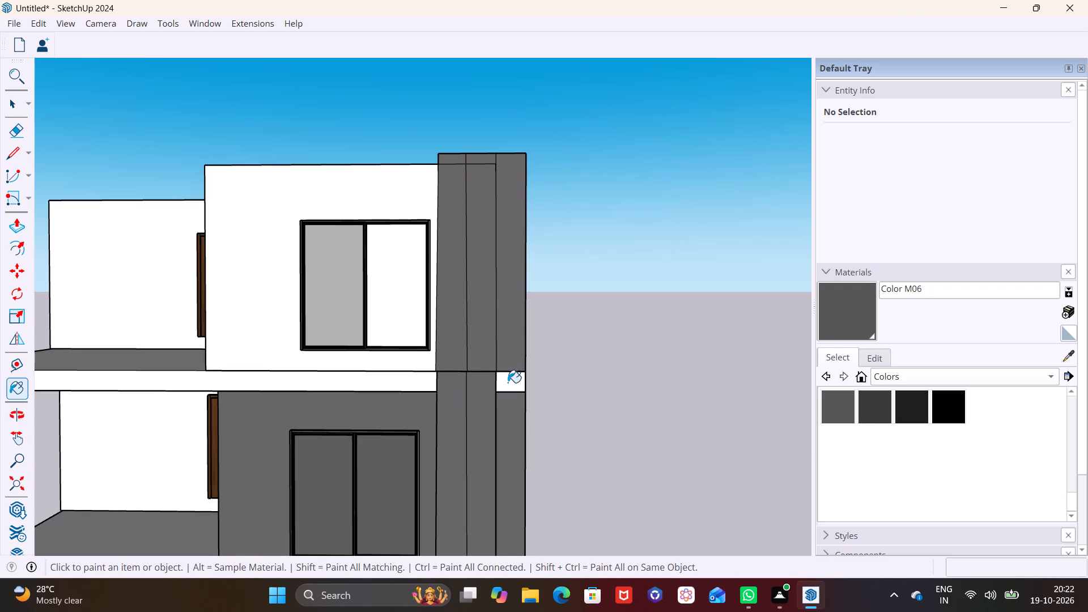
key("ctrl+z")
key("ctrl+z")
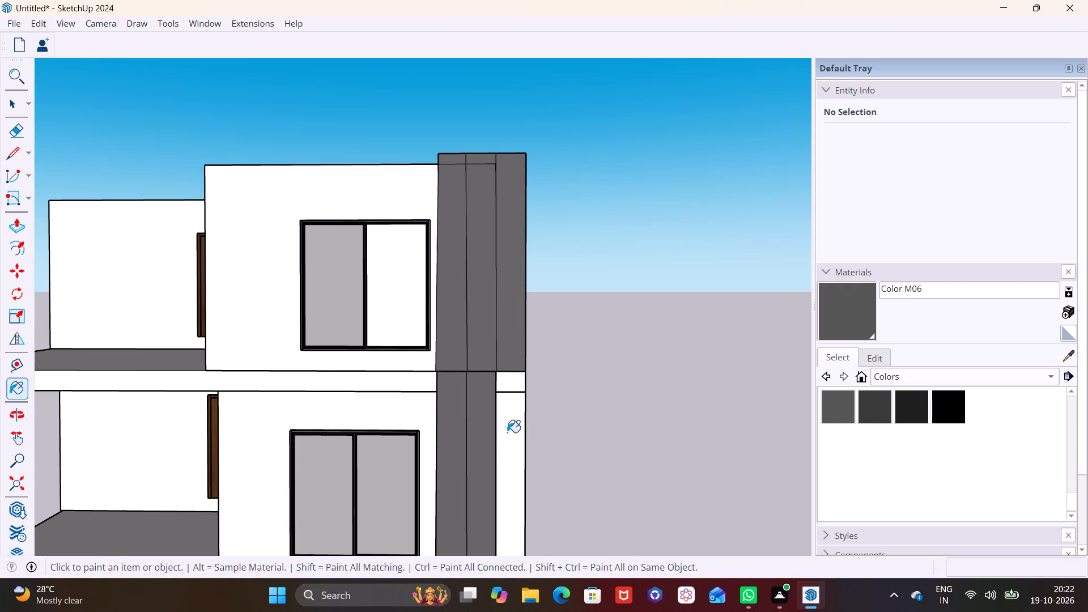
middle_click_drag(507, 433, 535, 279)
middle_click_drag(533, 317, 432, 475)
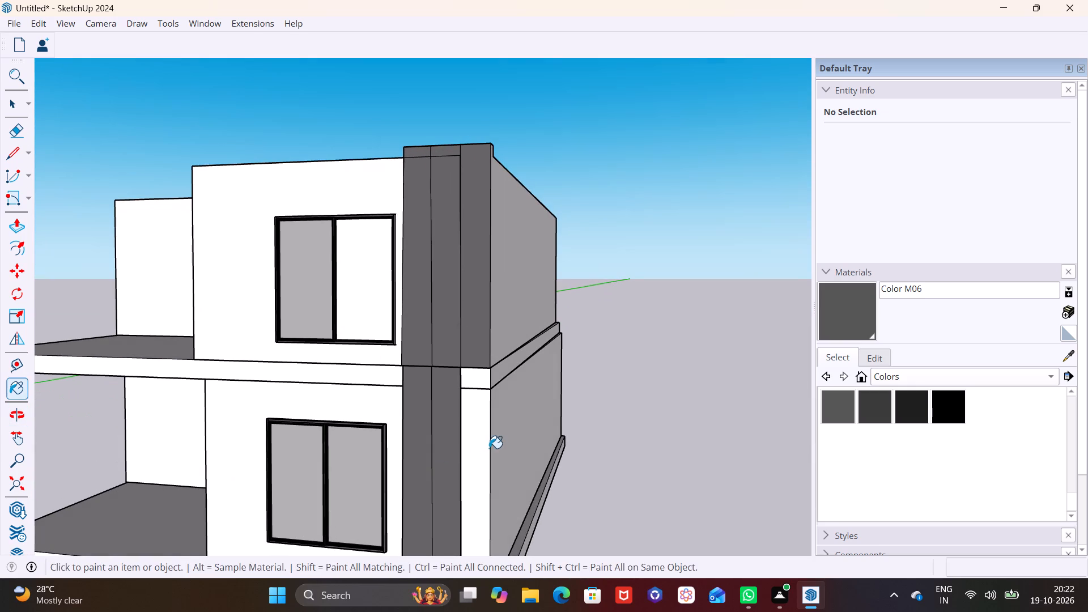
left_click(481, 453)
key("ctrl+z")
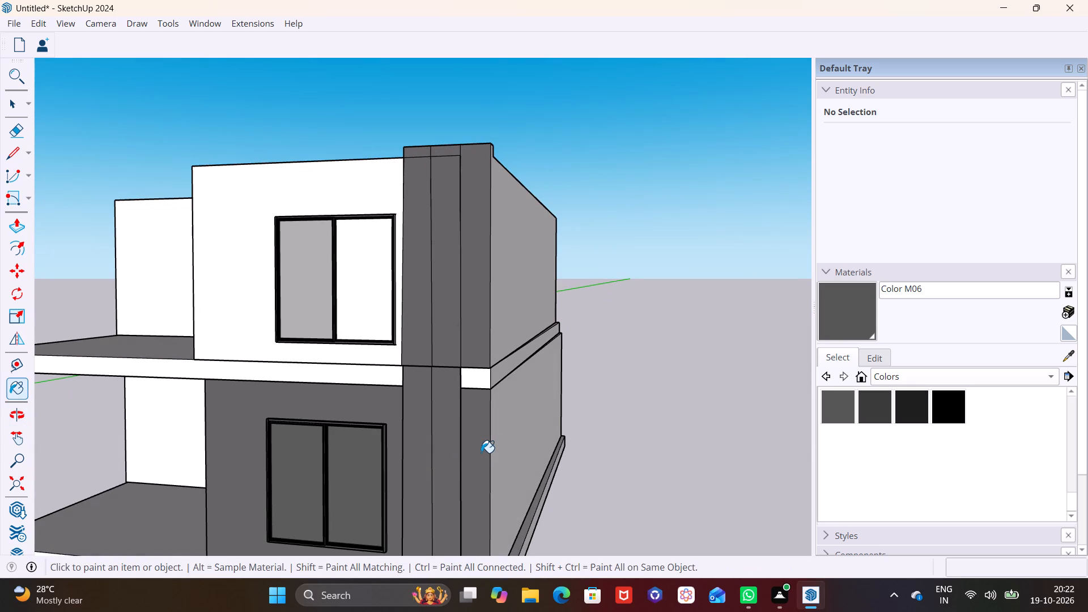
Draw a rectangle about 1' 2 7/8" by 10' 8 5/8" over the outermost ground-floor strip, from the slab's upper edge to the base.
middle_click_drag(481, 453, 504, 347, "shift")
scroll(493, 356, "up", 1)
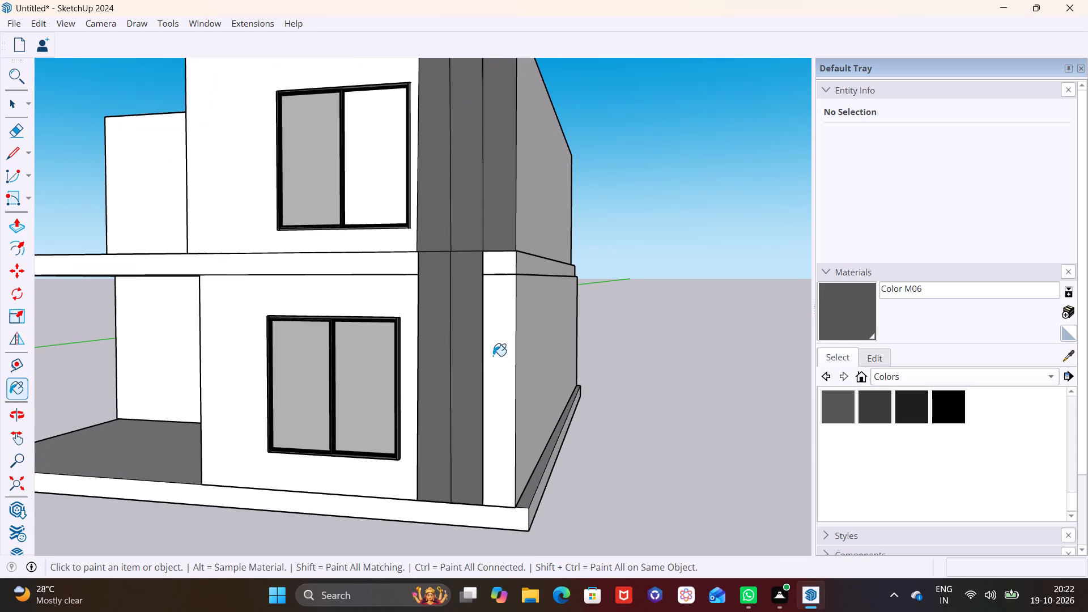
key("space")
left_click(31, 202)
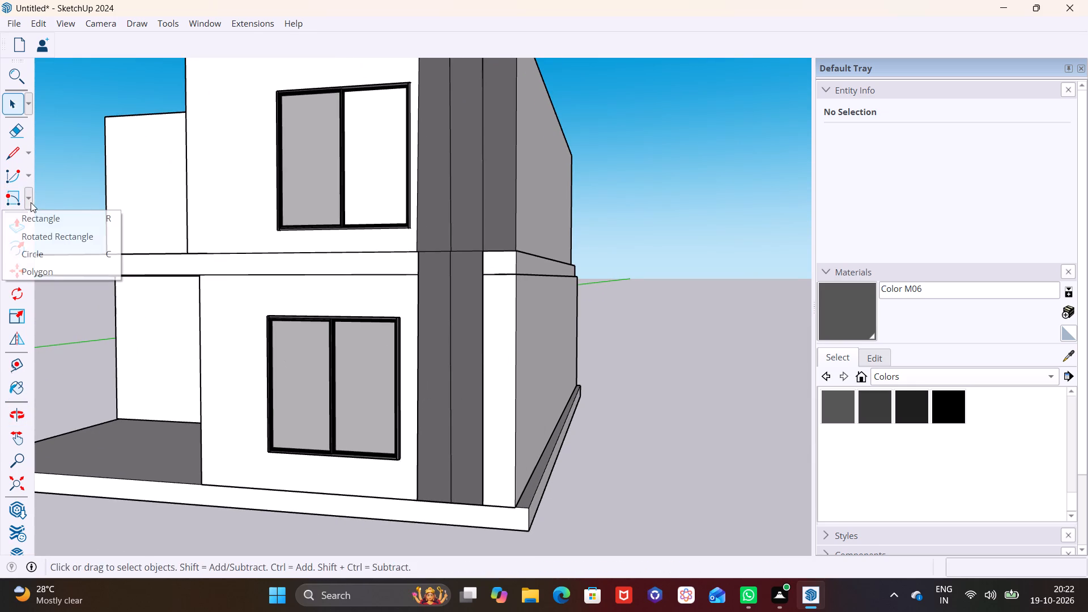
left_click(35, 216)
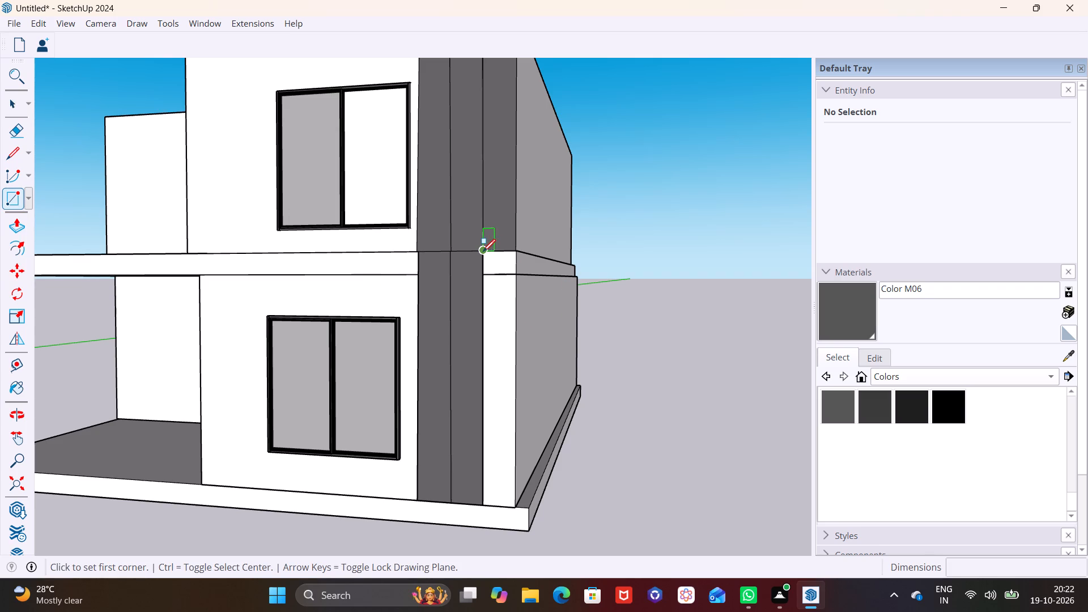
left_click(483, 252)
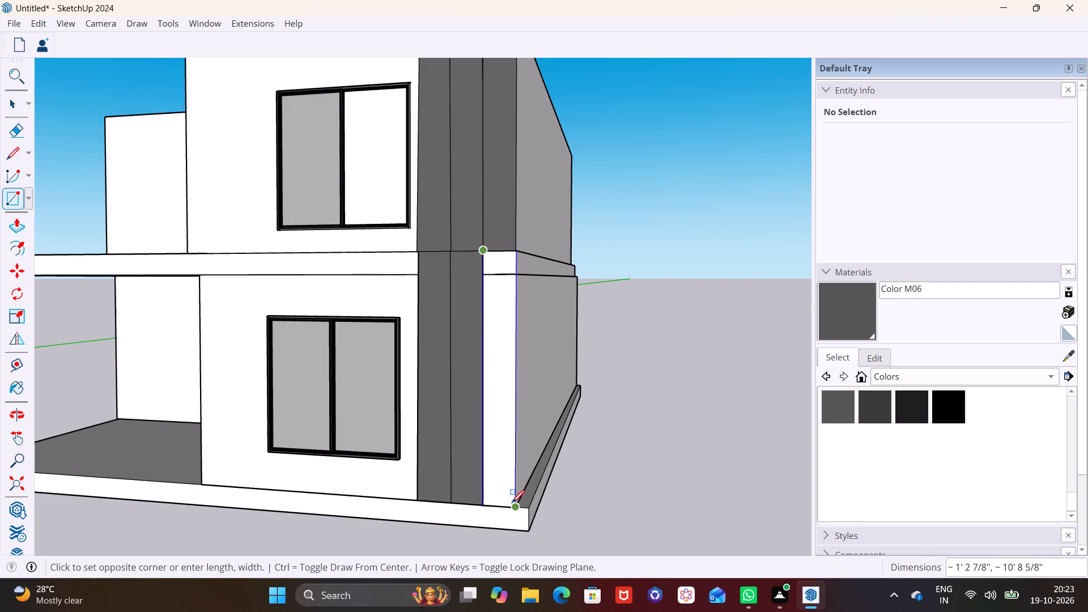
left_click(512, 503)
key("space")
Paint the new outermost ground-floor strip face with Color M06.
left_click(503, 380)
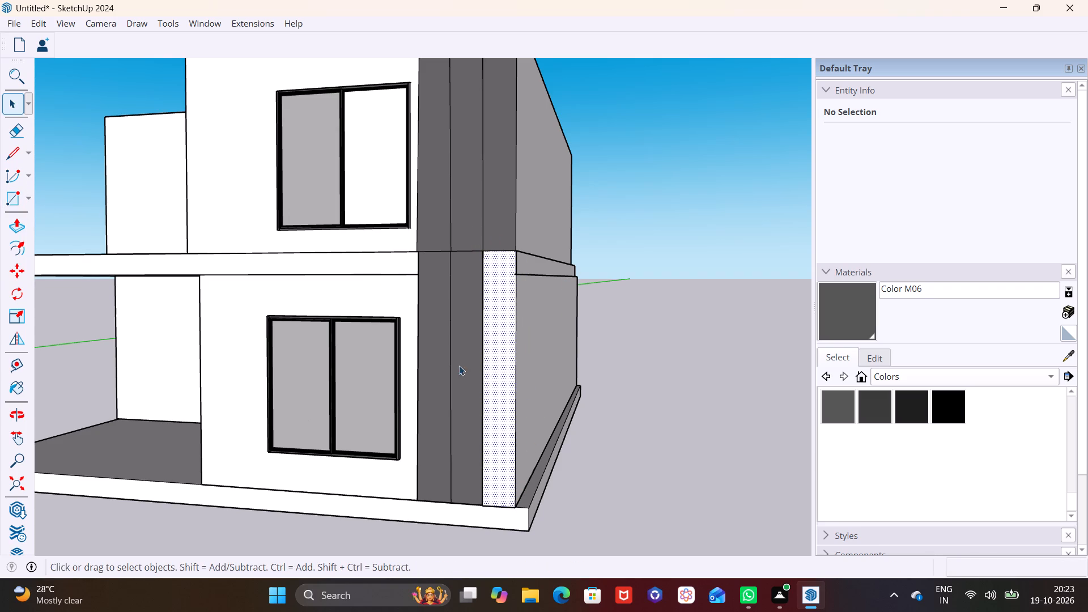
left_click(847, 397)
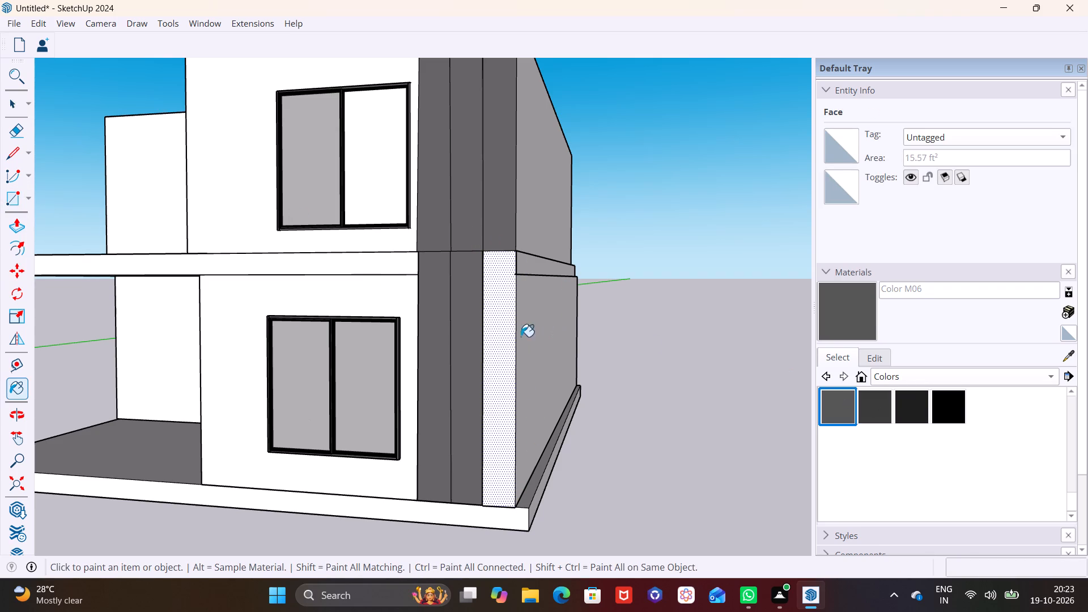
left_click(512, 338)
key("space")
left_click(641, 414)
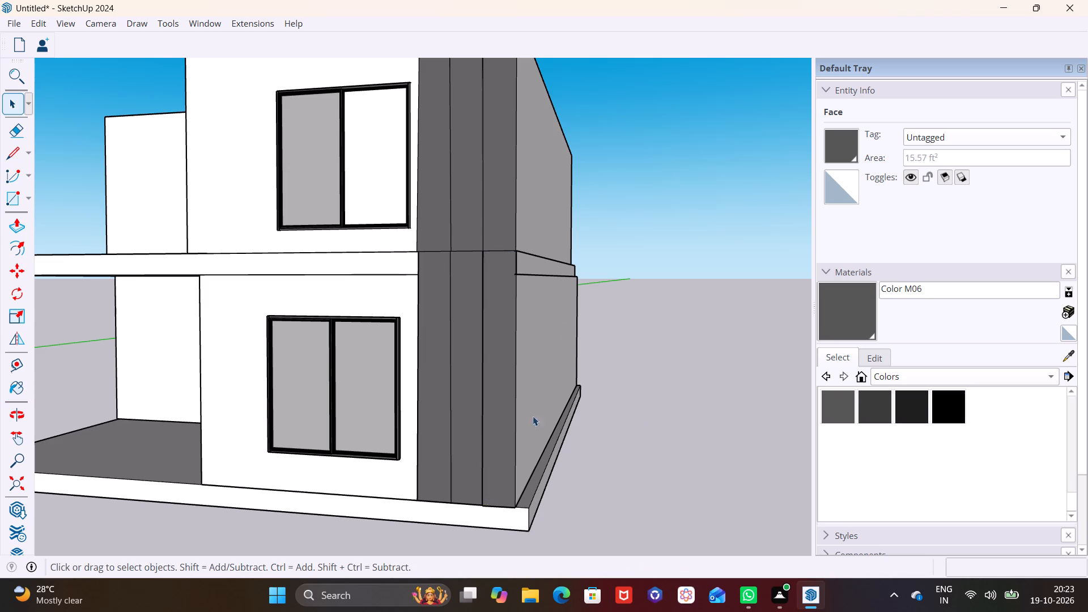
Examine the front facade and its dark vertical strips from several angles and distances.
scroll(497, 409, "down", 2)
middle_click_drag(497, 409, 746, 431)
scroll(551, 390, "down", 1)
middle_click_drag(537, 384, 488, 372, "shift")
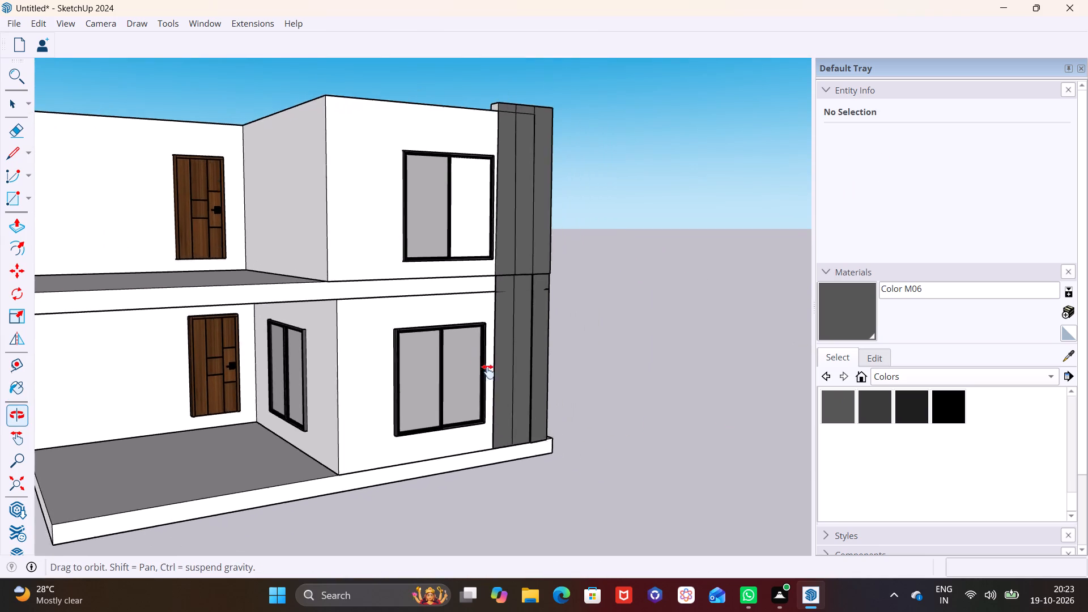
middle_click_drag(488, 372, 555, 381, "shift")
middle_click_drag(570, 372, 436, 373)
scroll(394, 353, "up", 1)
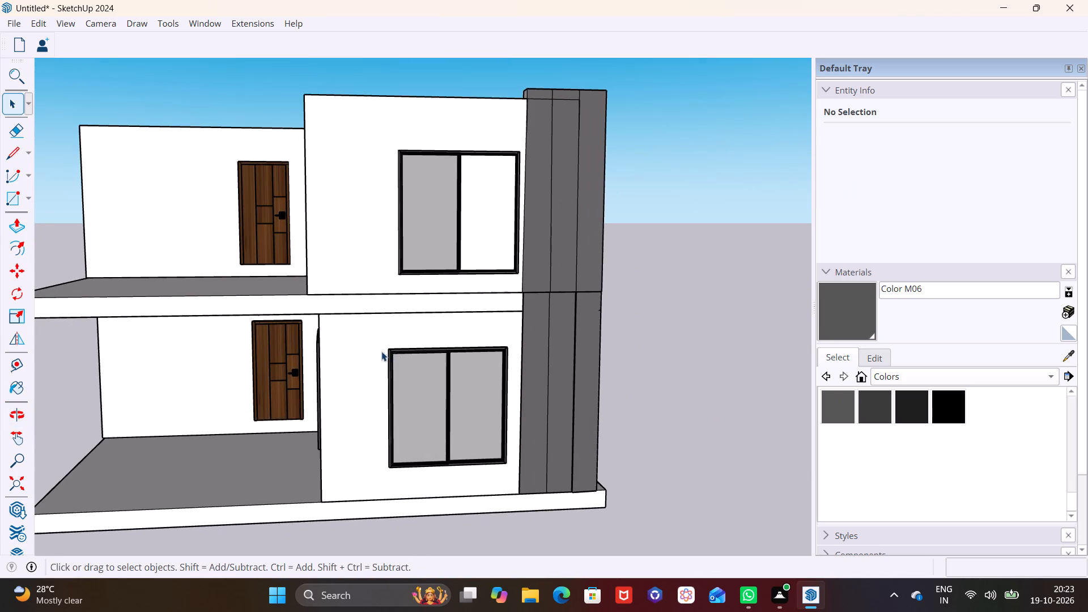
scroll(376, 351, "up", 1)
middle_click_drag(364, 350, 461, 313)
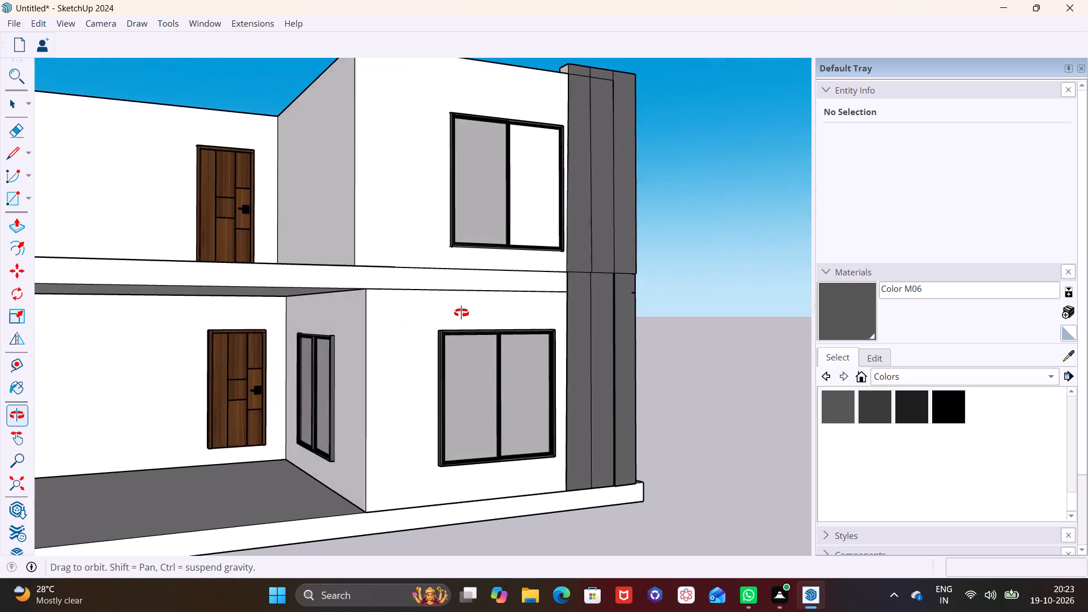
middle_click_drag(461, 313, 358, 334)
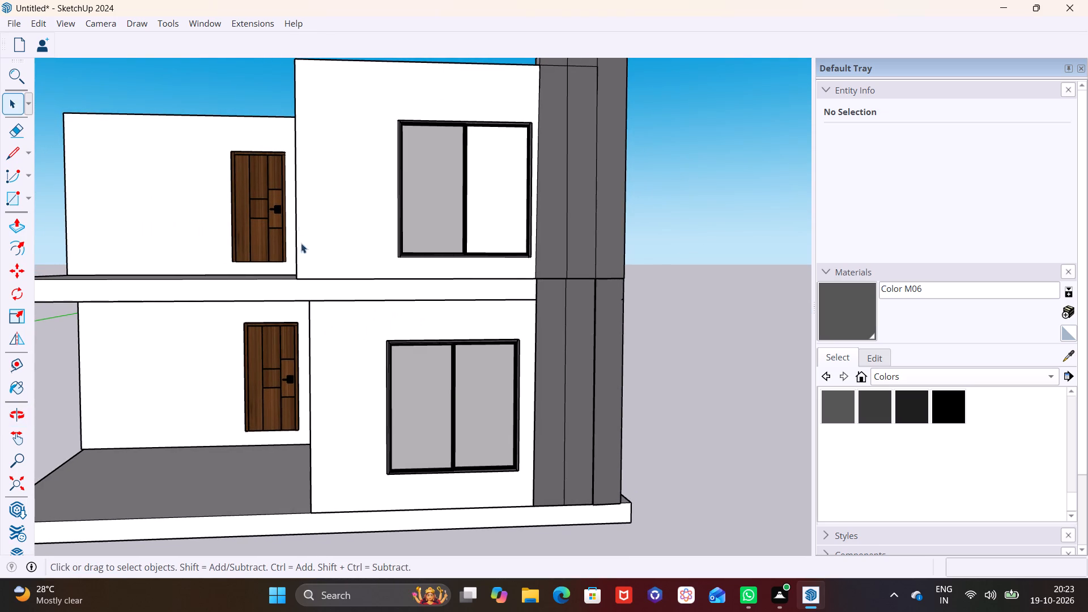
scroll(308, 215, "down", 2)
middle_click_drag(326, 258, 418, 360)
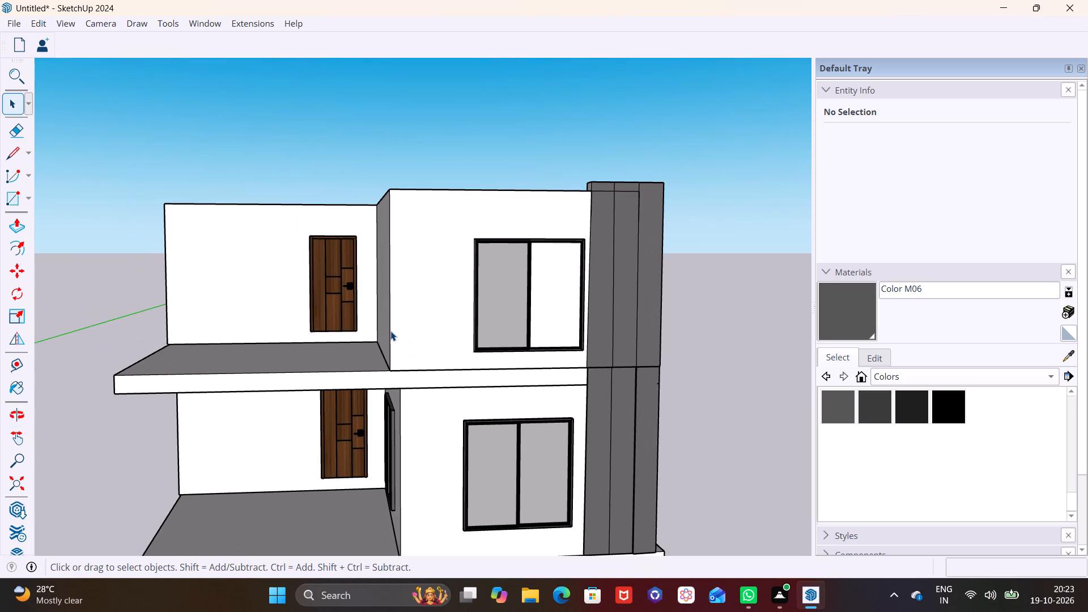
Move the vertical corner edge of the projecting upper-floor front wall about 8 5/8" towards the window, in line with the ground-floor corner.
left_click(390, 331)
key("m")
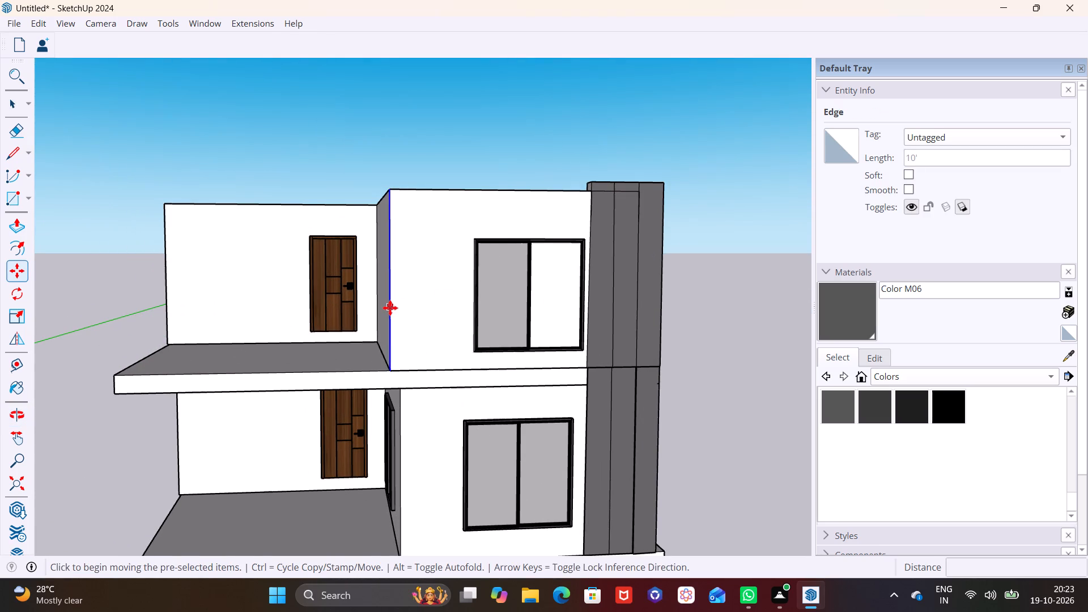
left_click(390, 308)
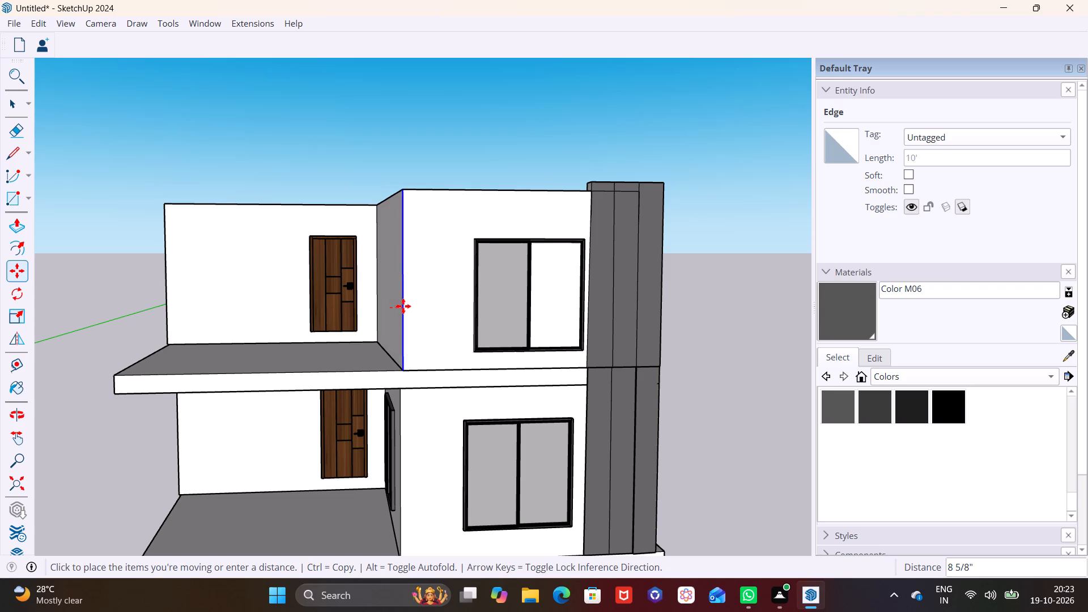
left_click(401, 306)
key("space")
Draw a vertical line about 21' long beside the front windows, from the upper-floor wall's top edge down to the base.
middle_click_drag(756, 379, 707, 379)
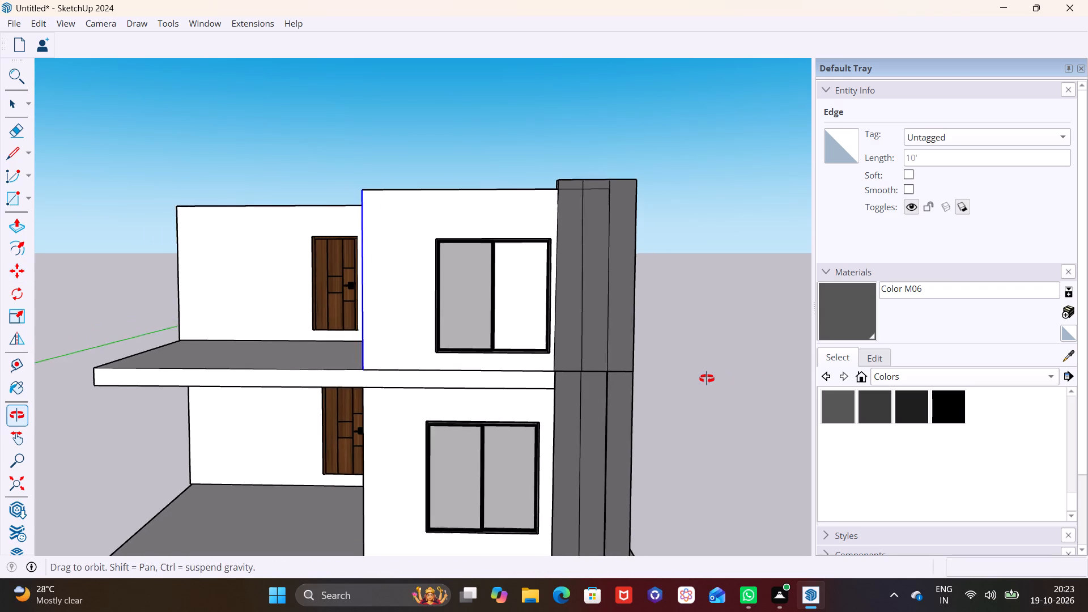
middle_click_drag(707, 379, 717, 353)
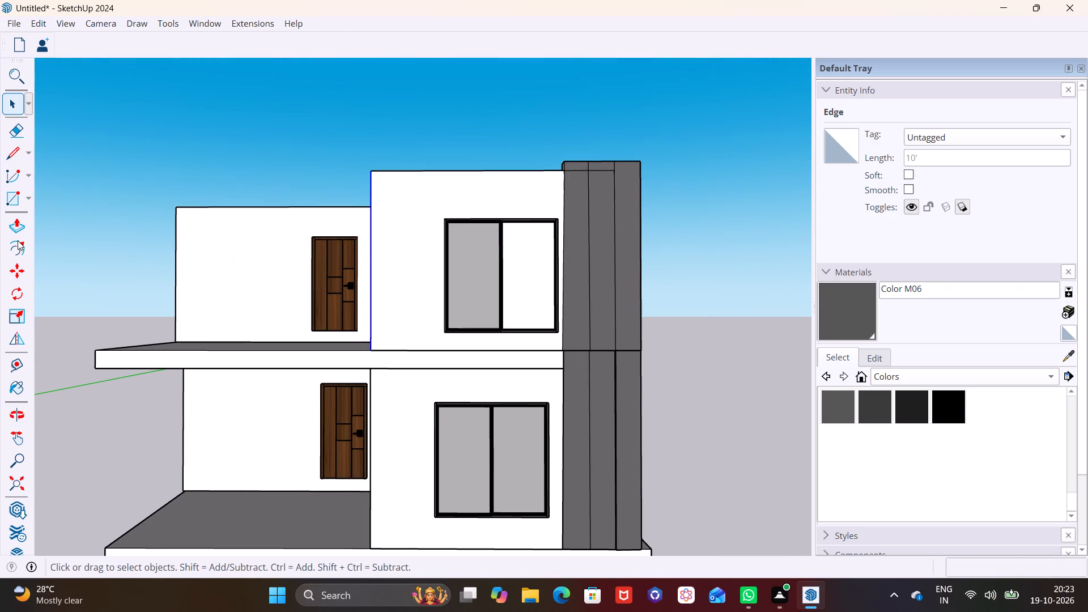
left_click(11, 155)
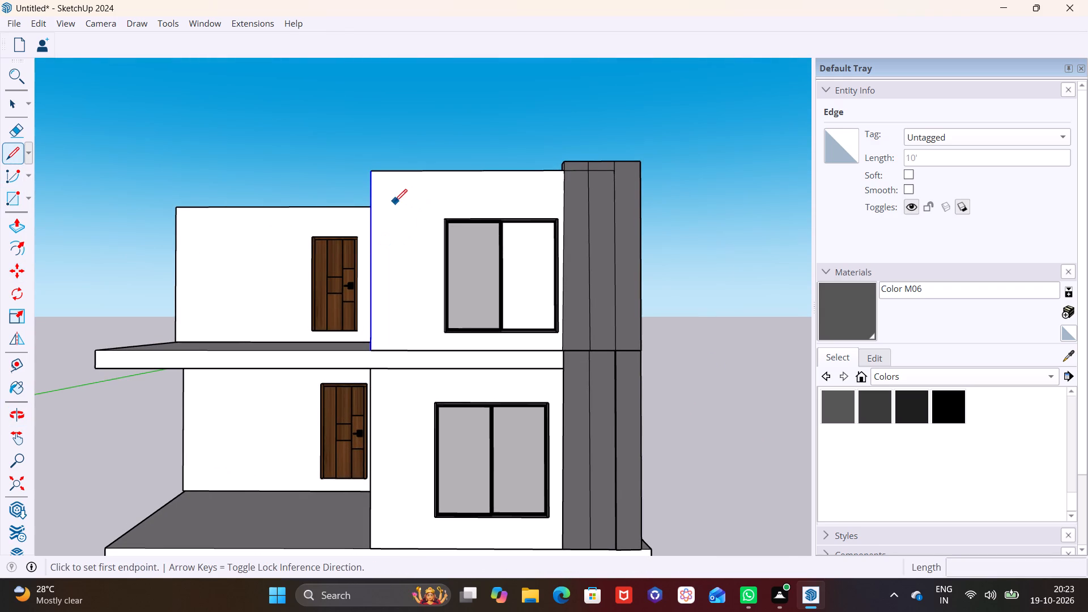
left_click(435, 172)
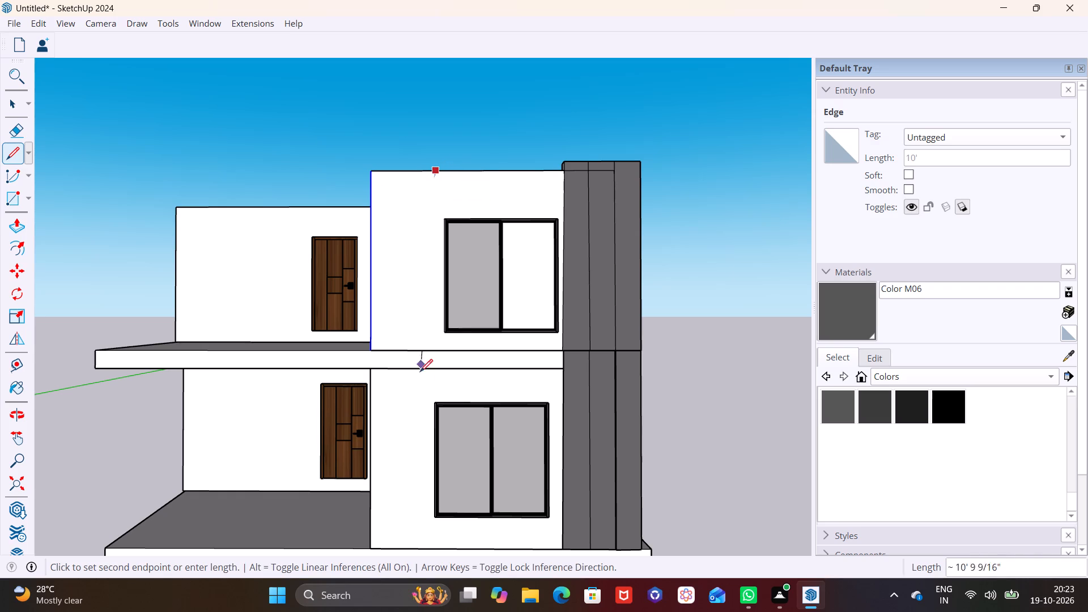
scroll(422, 501, "down", 1)
middle_click_drag(422, 501, 434, 410)
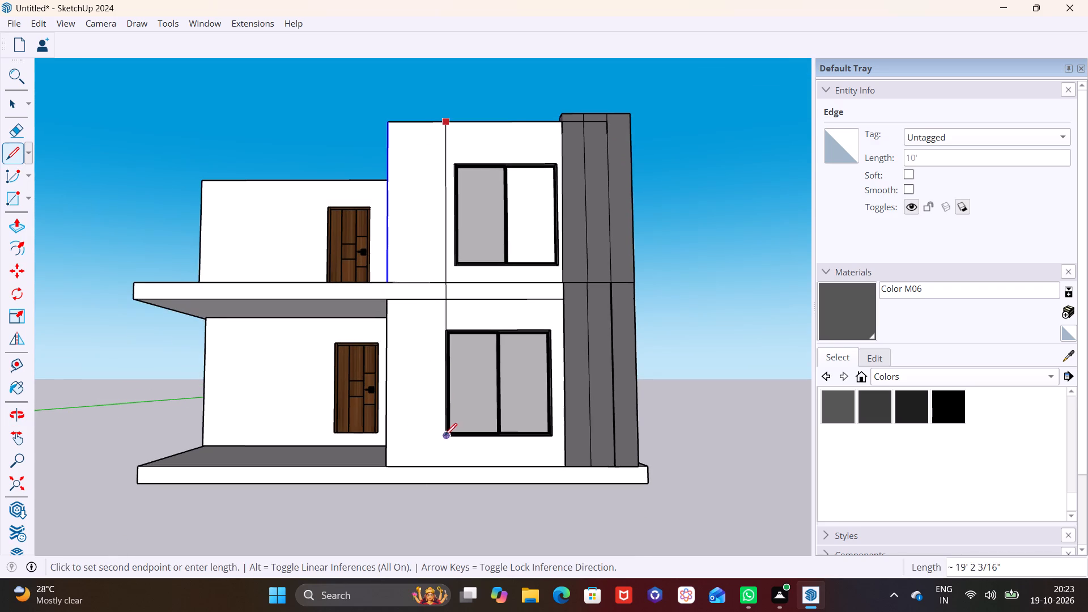
middle_click_drag(439, 447, 433, 488)
scroll(448, 468, "up", 4)
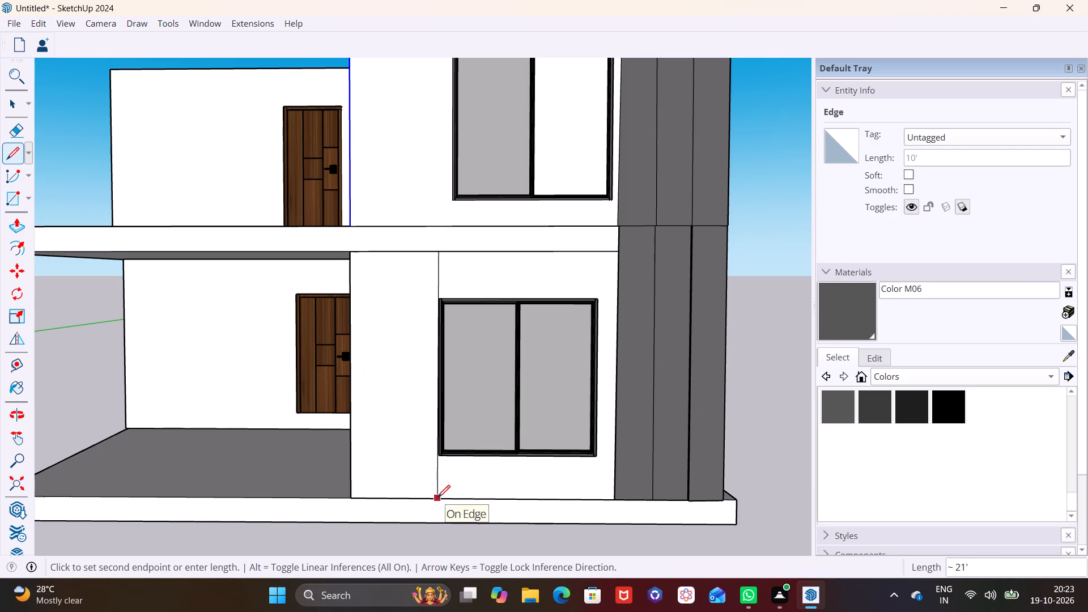
left_click(435, 497)
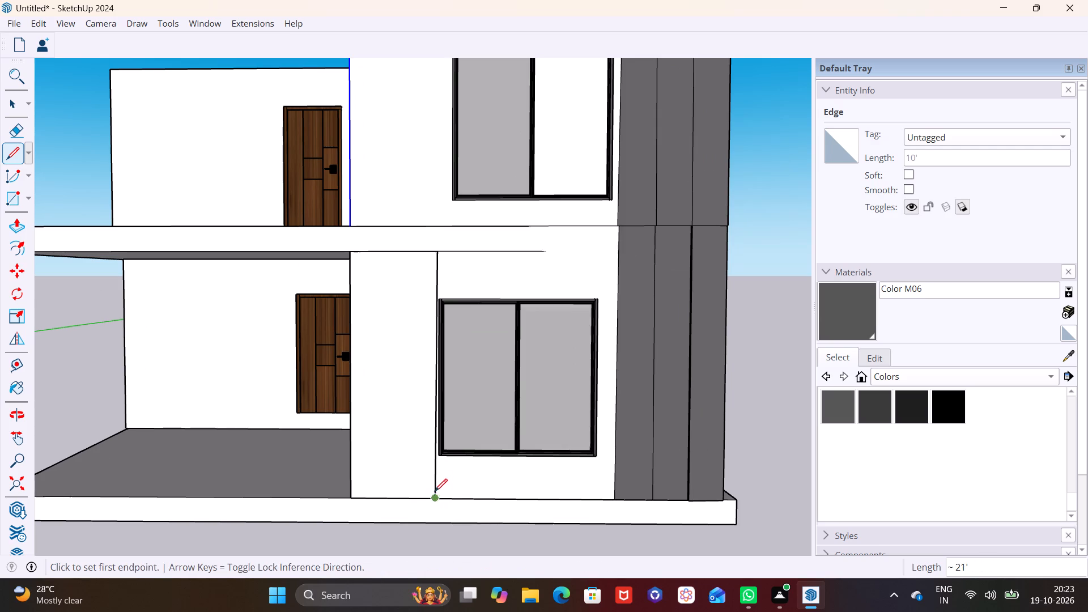
key("space")
Retrace the vertical line beside the windows with segments across the slab edge and over the 10' height of the upper-floor wall.
scroll(433, 445, "down", 3)
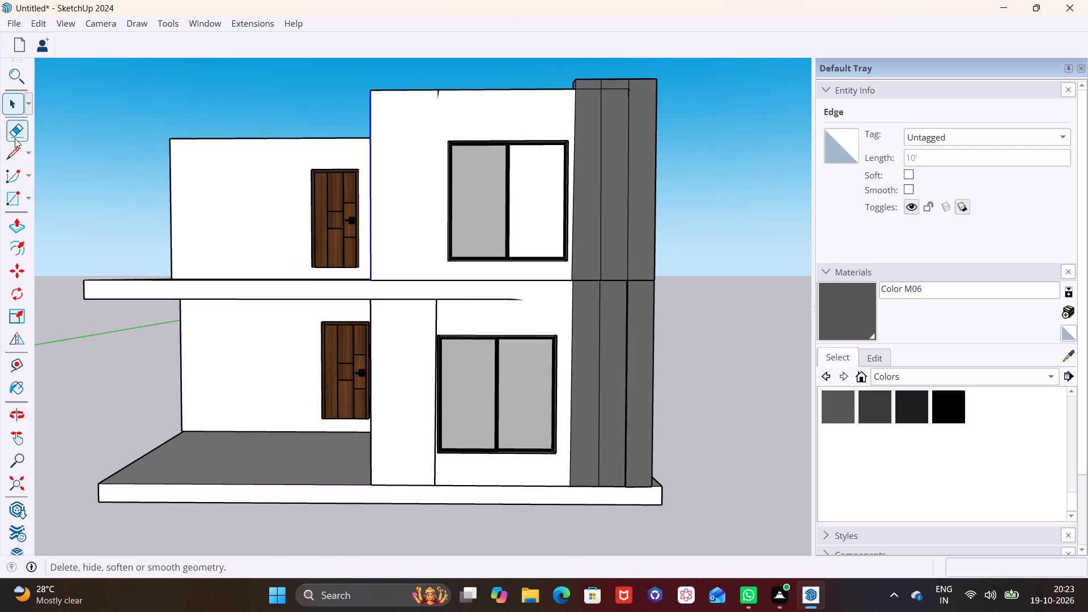
left_click(16, 153)
left_click(438, 301)
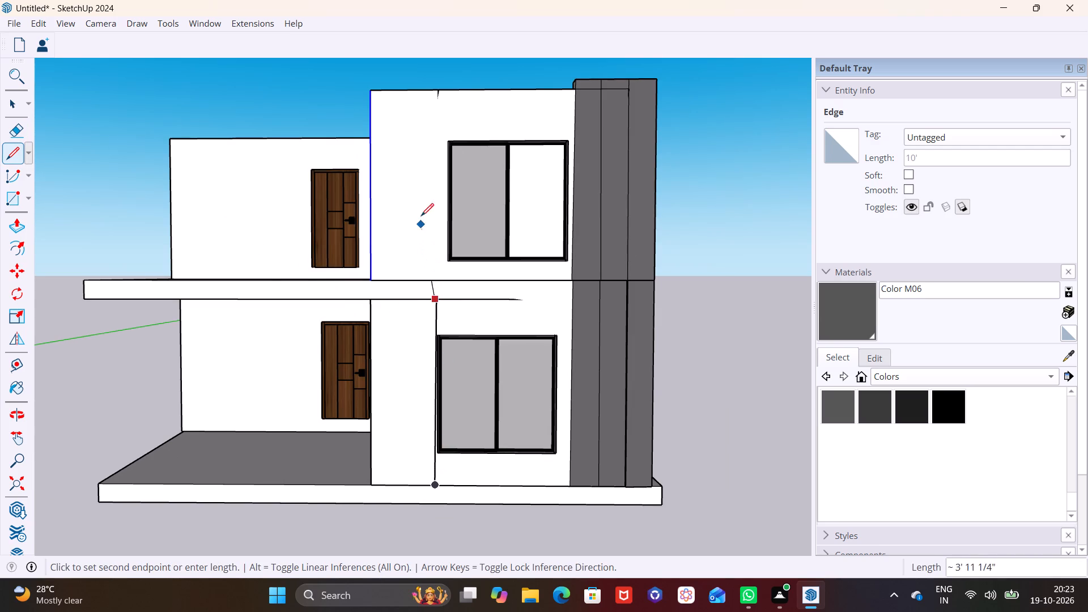
left_click(438, 97)
left_click(438, 97)
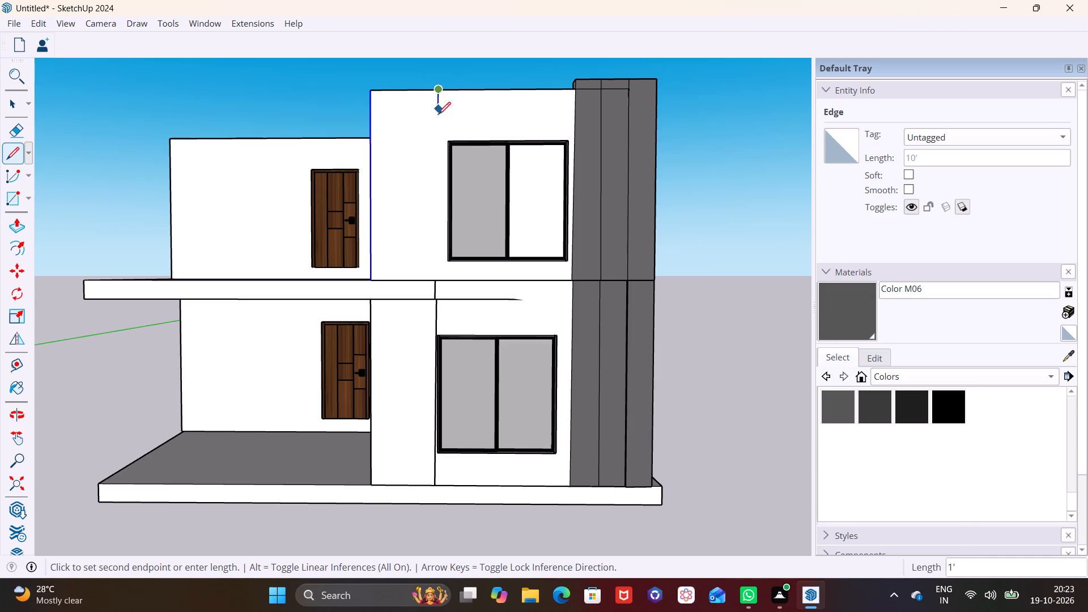
left_click(437, 278)
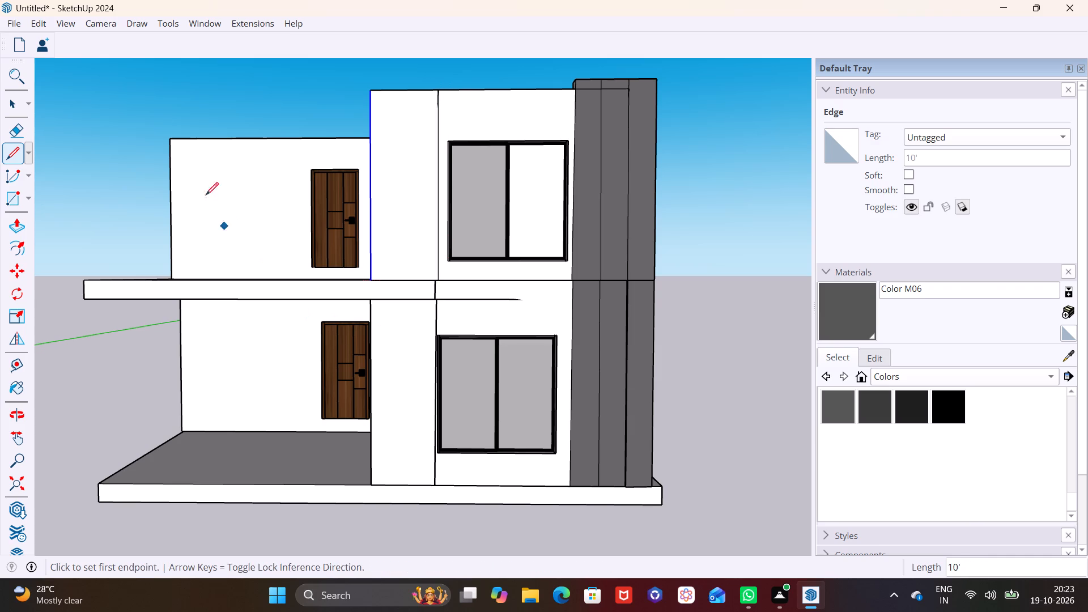
Draw a second full-height vertical line near the front wall's inner corner, from the top edge to the base.
left_click(19, 148)
left_click(394, 92)
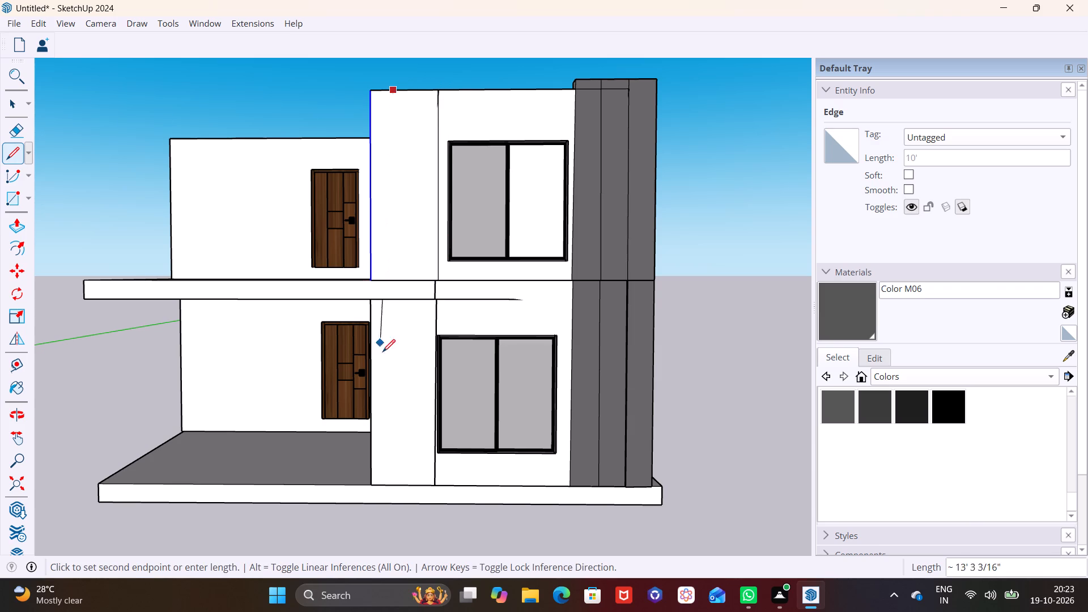
left_click(388, 482)
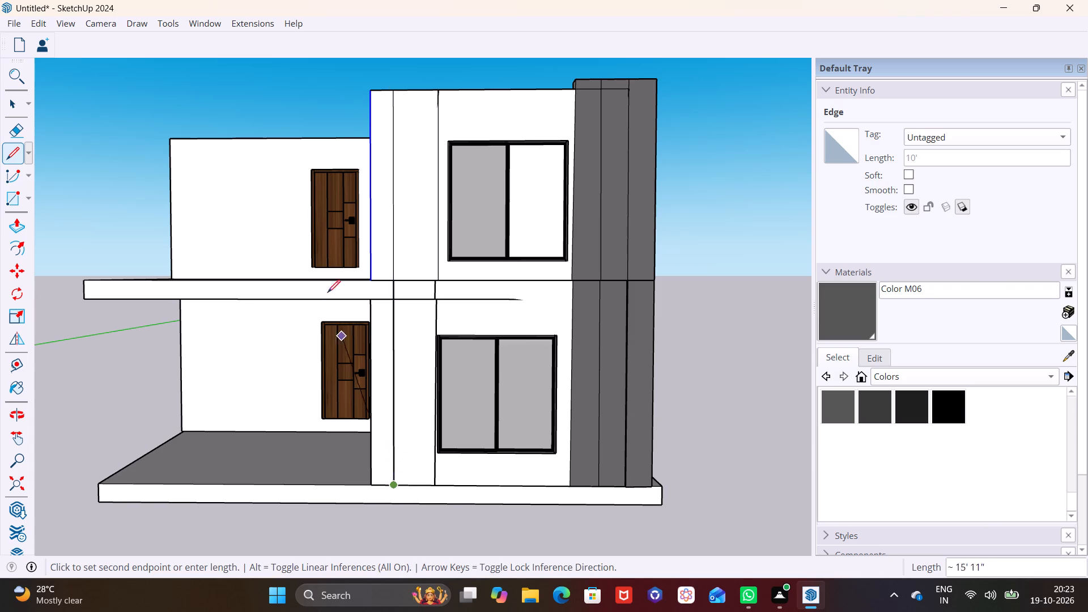
Draw a third full-height vertical line midway between the other two, retracing it across the slab edge and up the upper-floor wall.
left_click(15, 146)
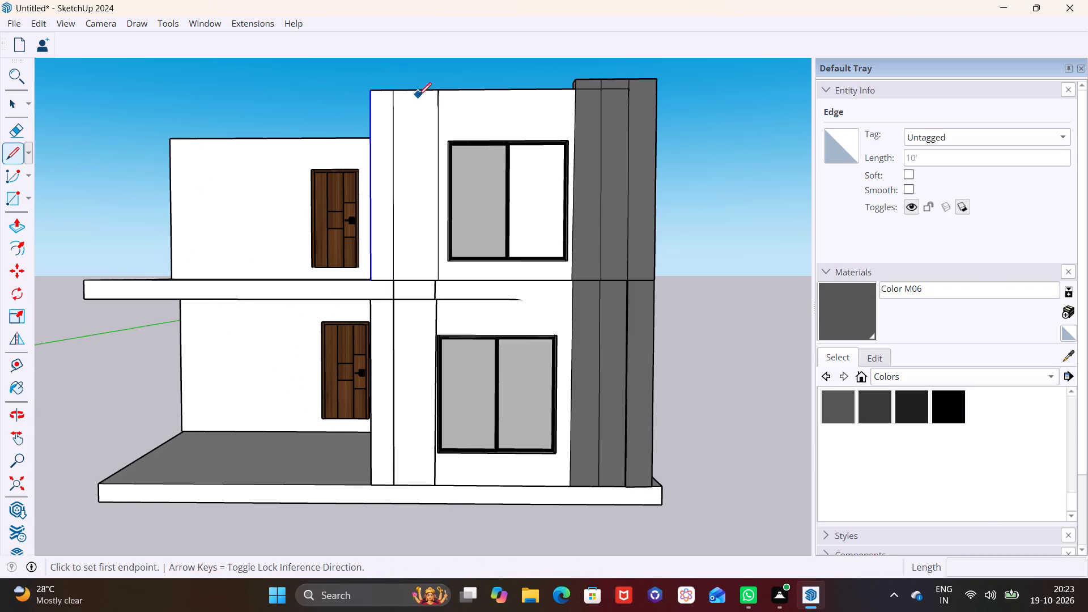
left_click(419, 91)
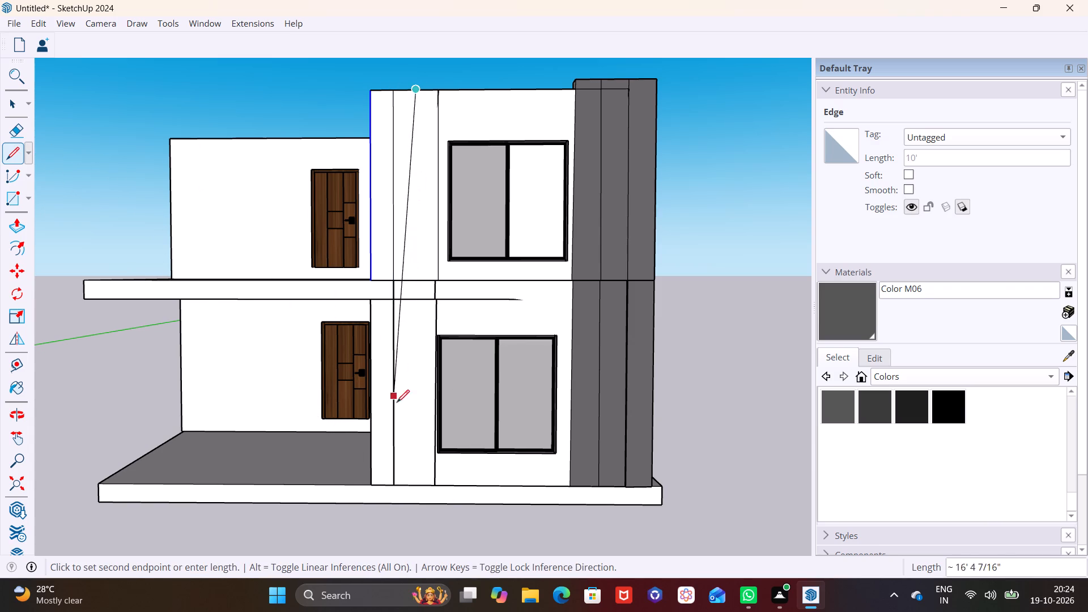
left_click(416, 486)
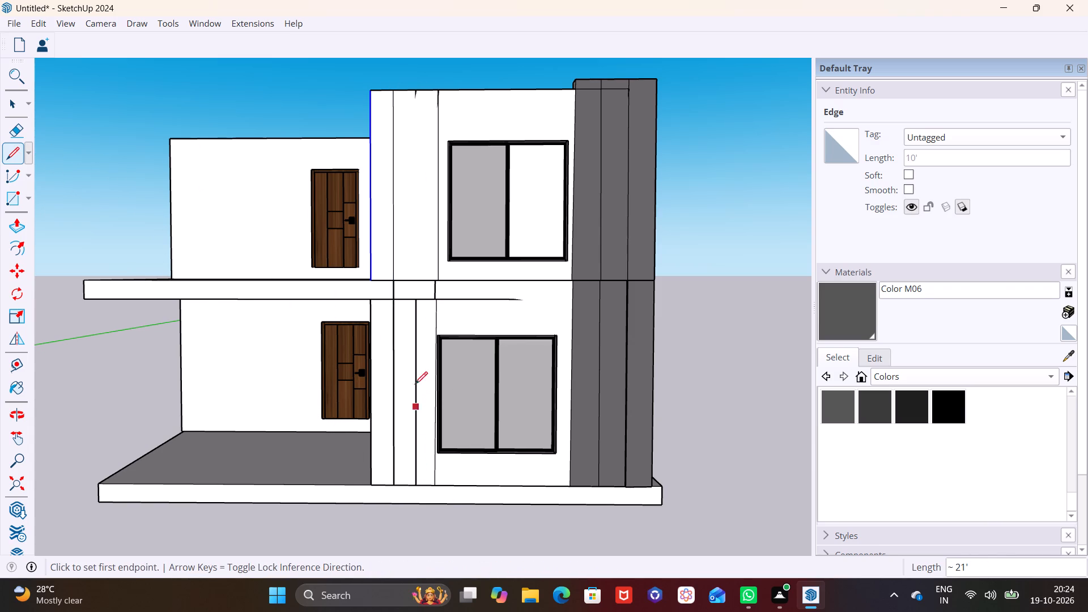
left_click(416, 297)
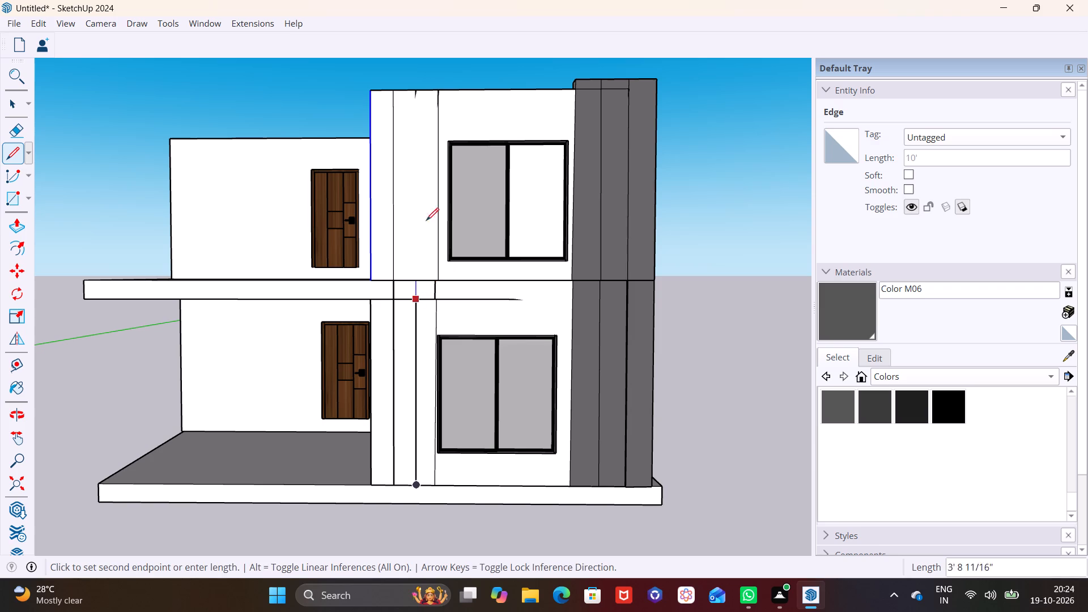
left_click(415, 100)
left_click(415, 100)
left_click(420, 279)
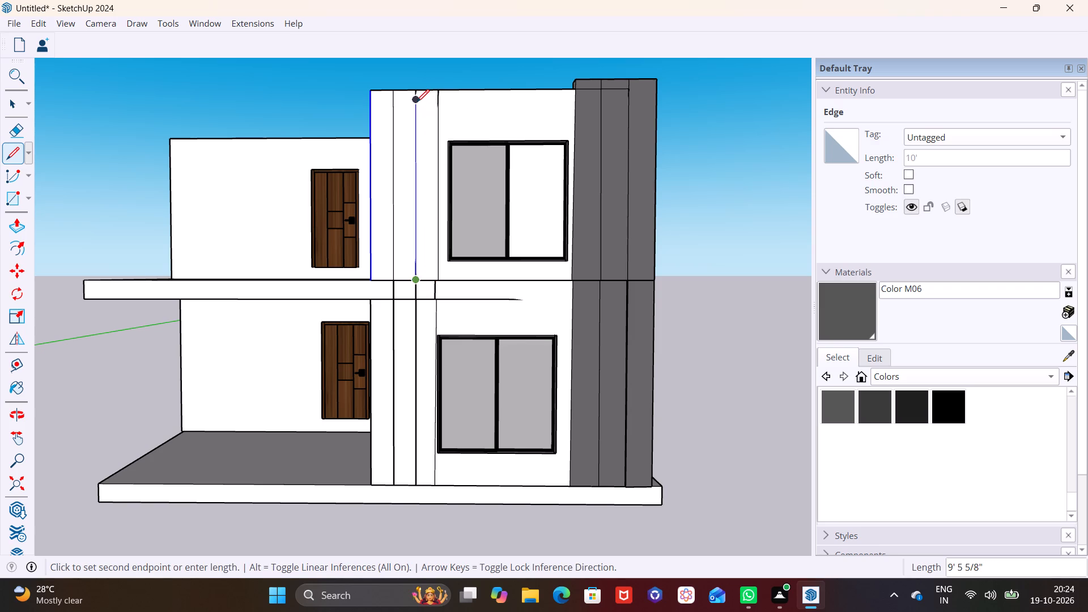
left_click(416, 102)
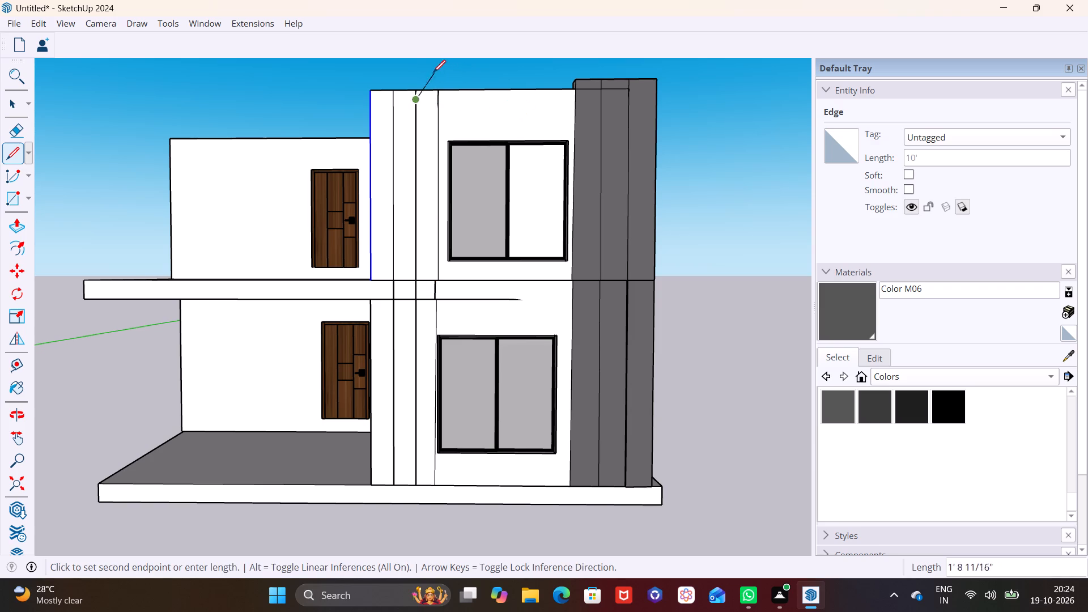
key("Escape")
Draw three 9" lines across the front wall's top face, continuing the three vertical division lines to its inner edge.
scroll(252, 305, "down", 1)
middle_click_drag(331, 334, 413, 393)
scroll(439, 222, "up", 2)
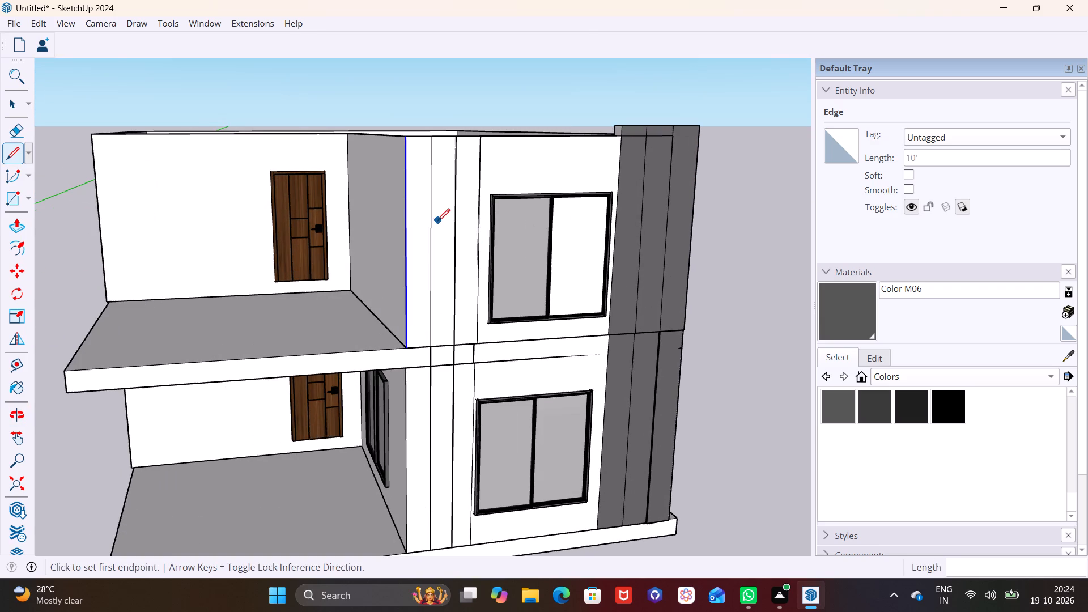
key("space")
middle_click_drag(441, 222, 384, 355)
scroll(411, 238, "up", 3)
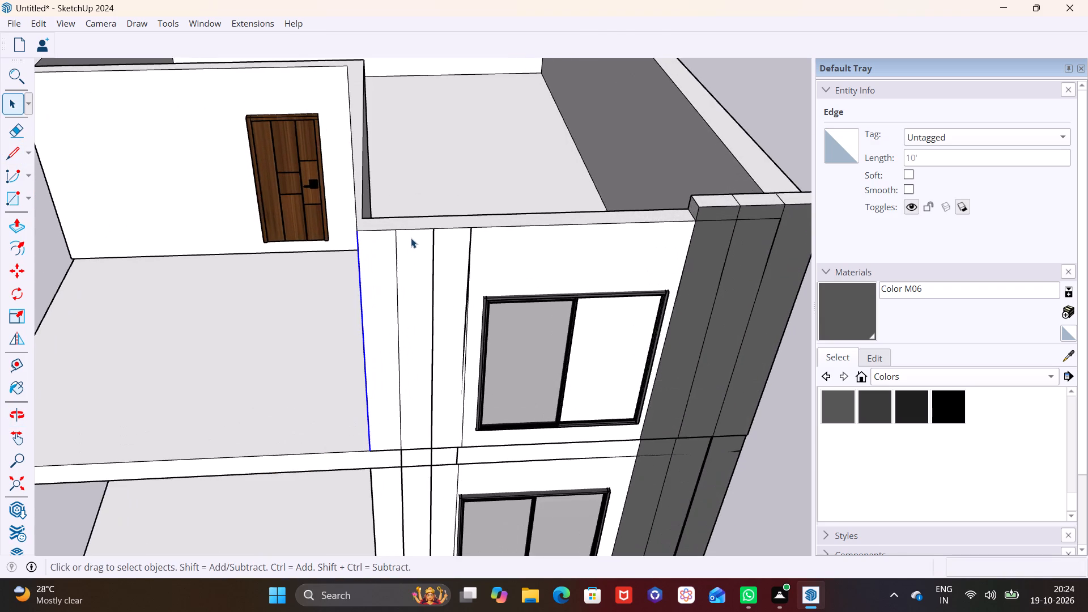
middle_click_drag(401, 240, 351, 311)
middle_click_drag(362, 292, 339, 329)
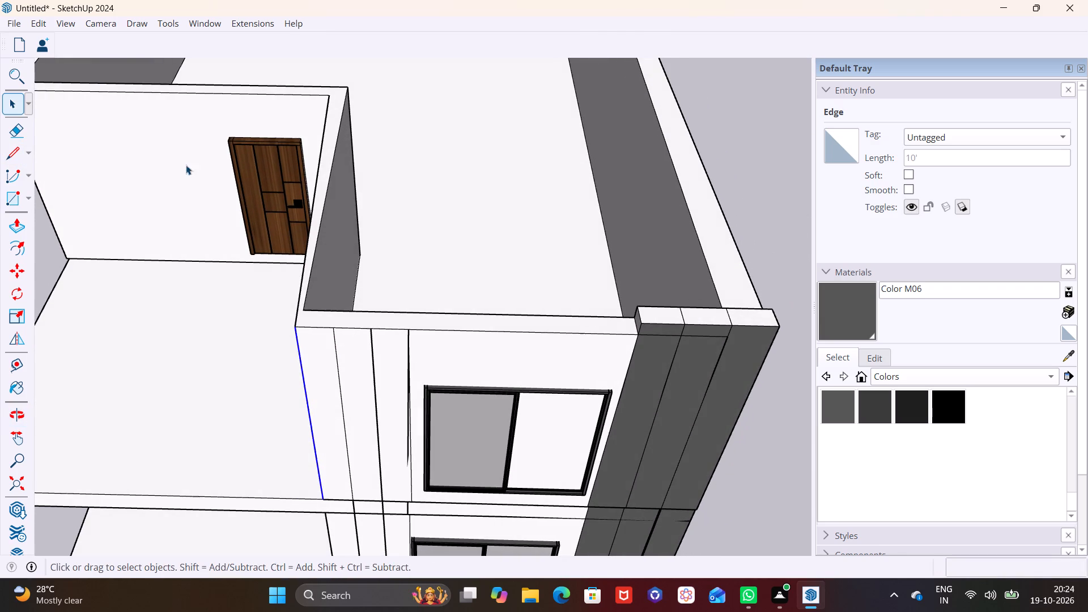
left_click(18, 156)
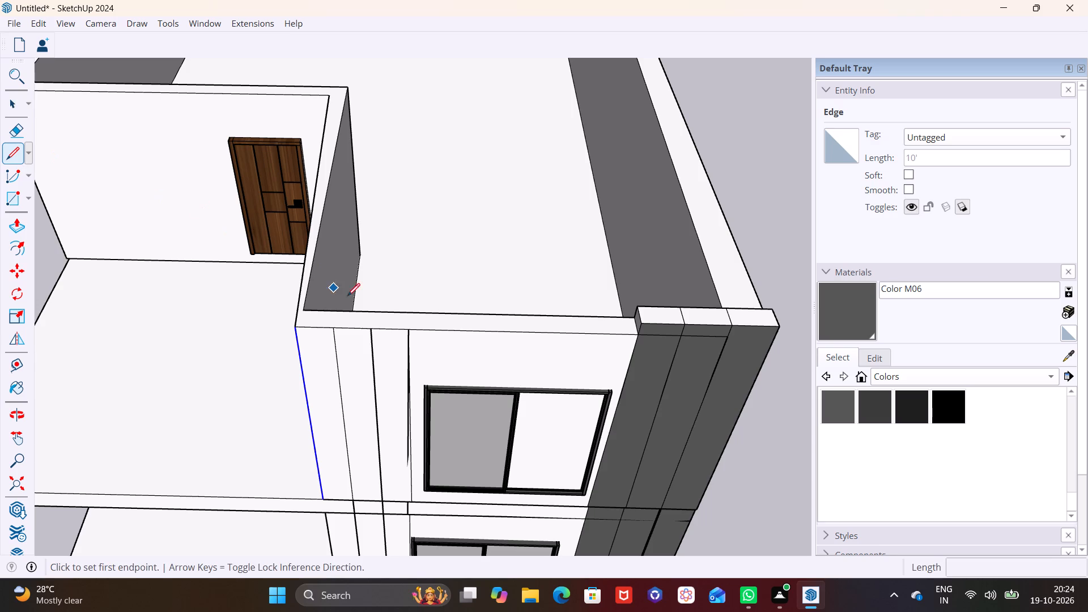
left_click(334, 326)
left_click(340, 309)
left_click(7, 152)
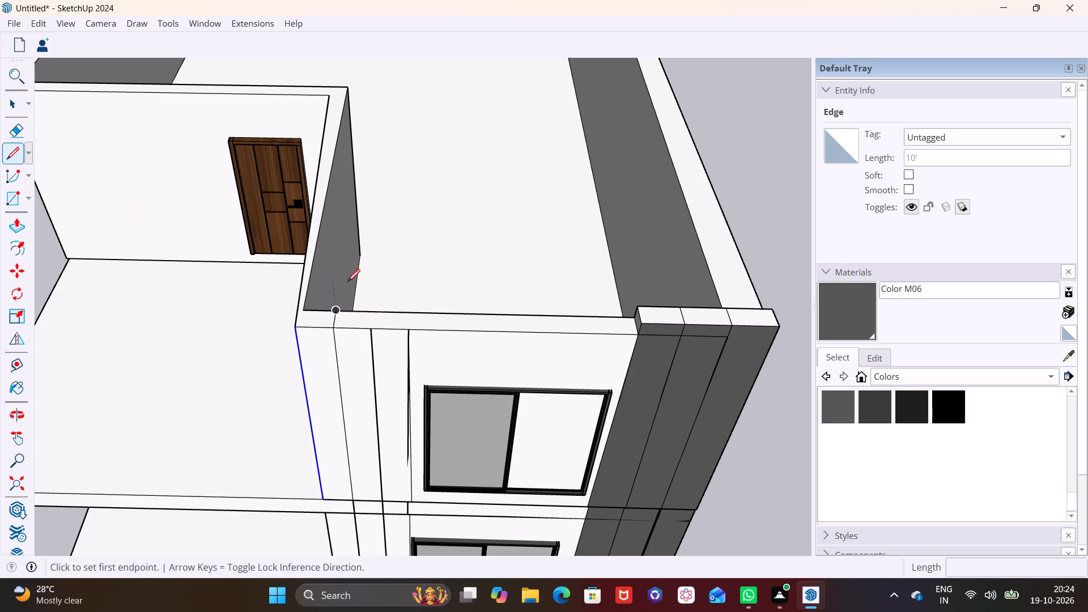
left_click(369, 330)
left_click(372, 312)
left_click(6, 155)
left_click(408, 331)
left_click(411, 312)
Draw a short line about 2 1/4" long across the side wall's top face, from its inside corner to the outer edge.
scroll(387, 411, "down", 2)
middle_click_drag(388, 444, 443, 282)
scroll(445, 360, "down", 2)
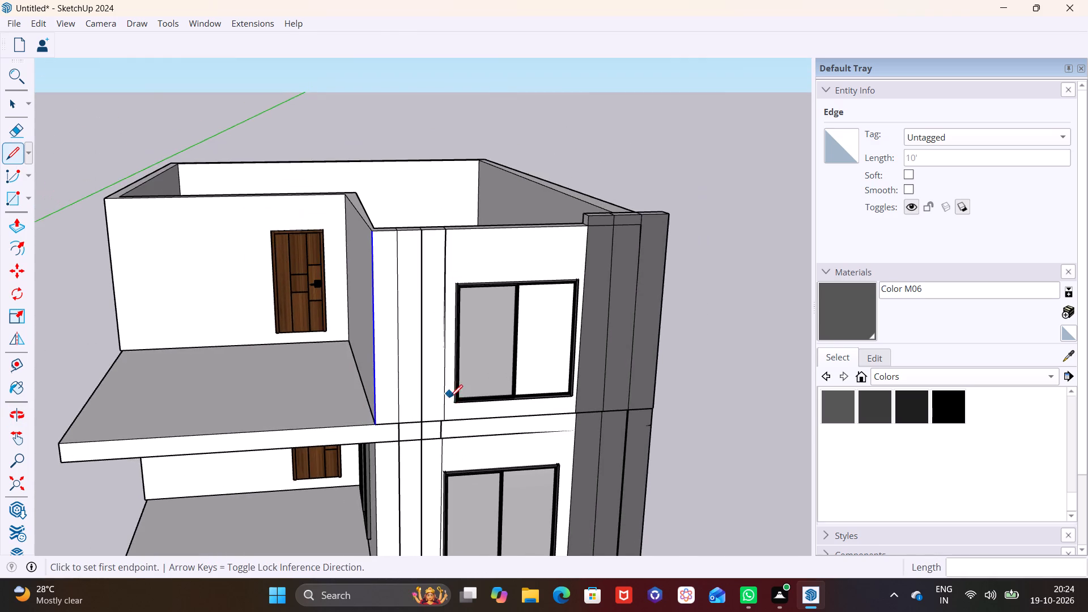
middle_click_drag(379, 217, 314, 396)
scroll(331, 385, "up", 5)
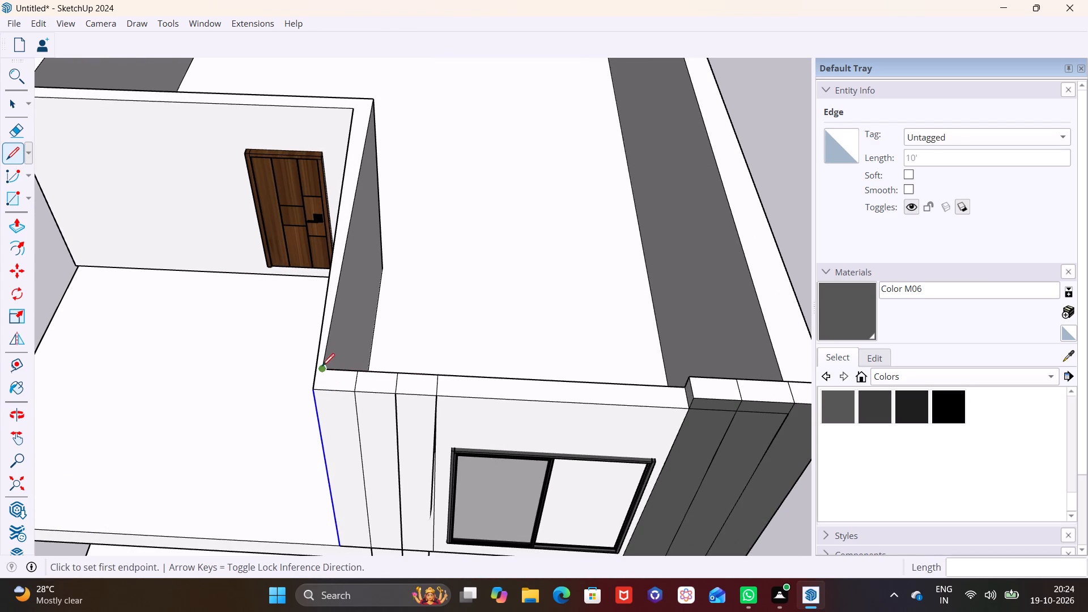
left_click(324, 369)
left_click(313, 365)
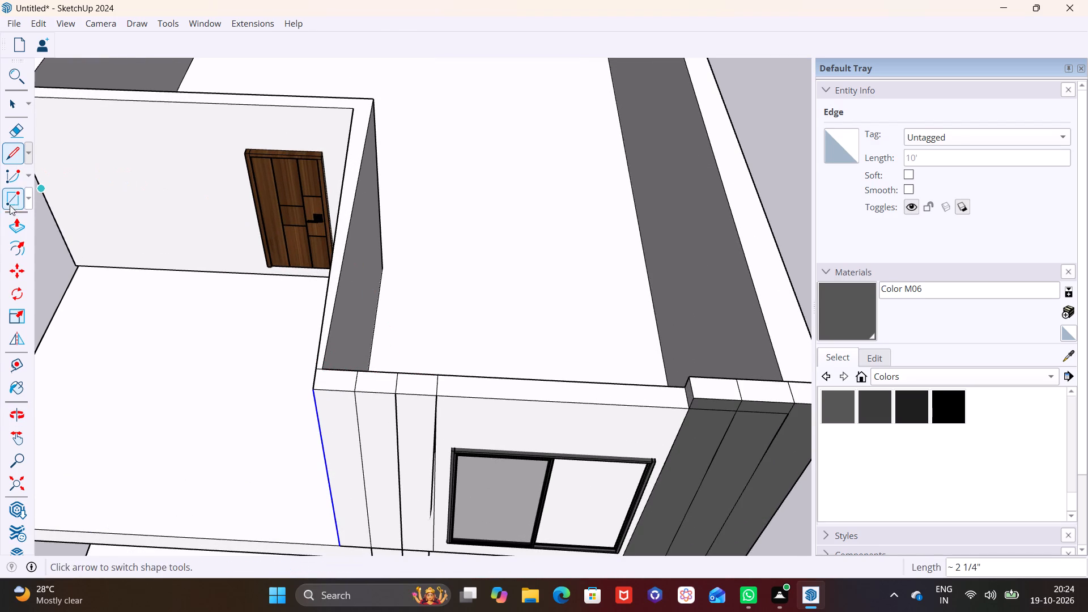
Push/Pull the top face of the strip nearest the front window up about 6", to match the opposite strips' height.
key("space")
left_click(331, 381)
left_click(375, 382)
left_click(425, 392)
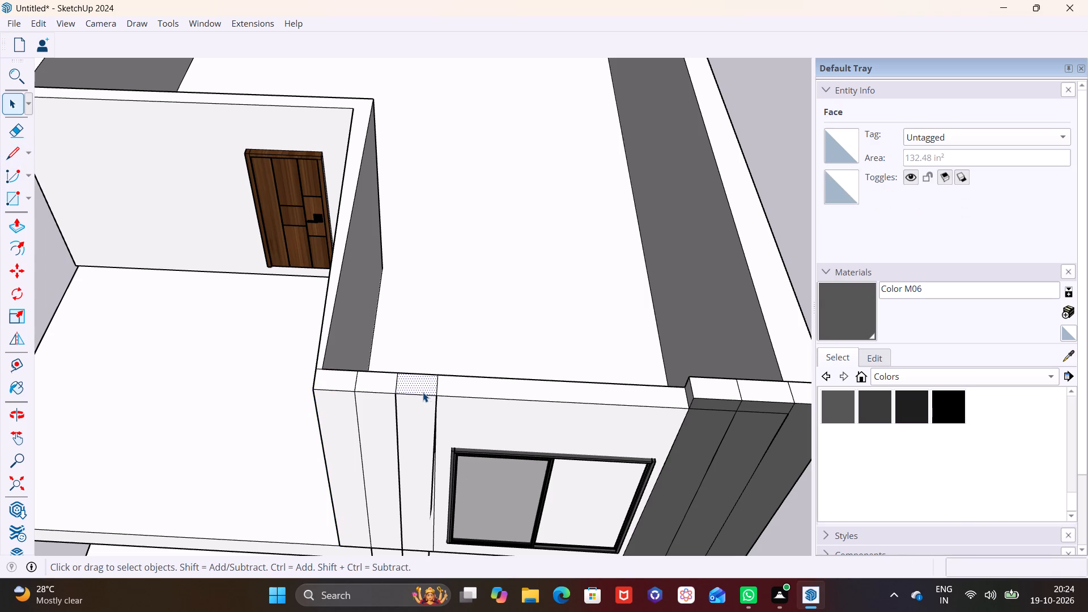
left_click(21, 227)
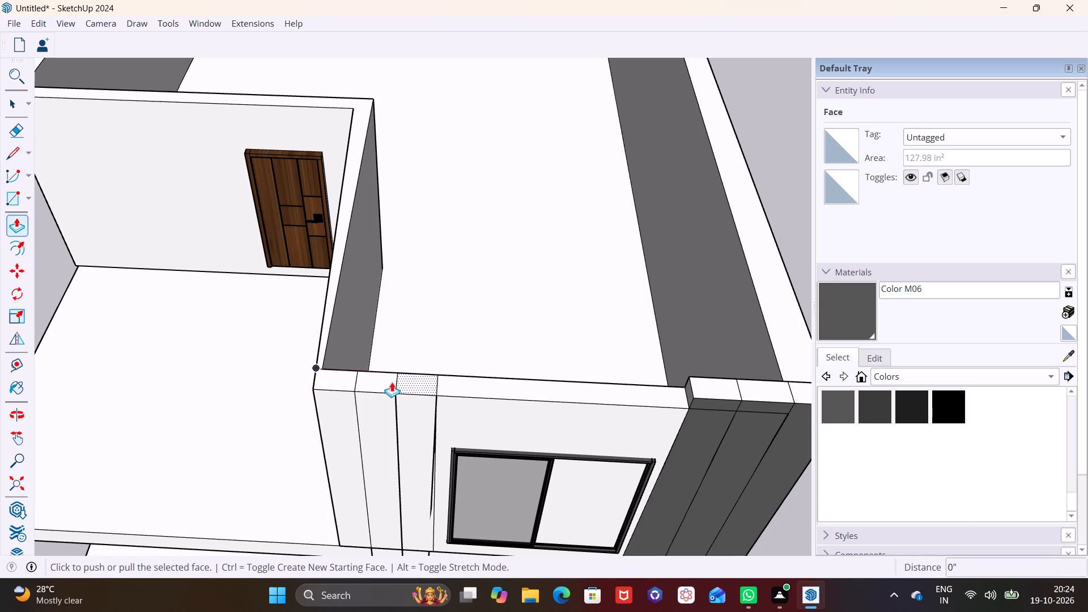
left_click(395, 382)
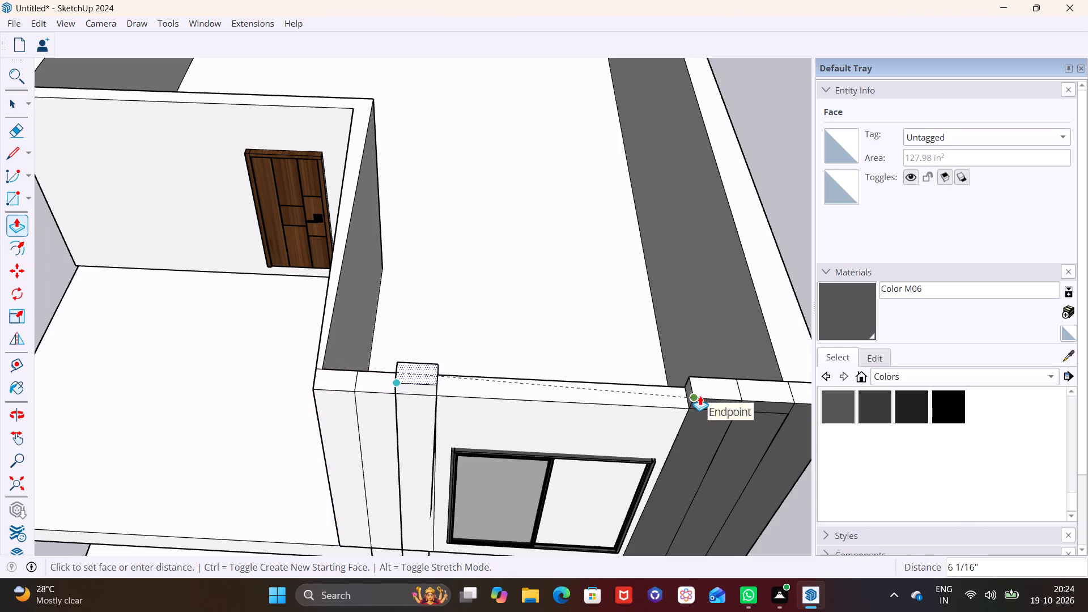
left_click(700, 396)
key("space")
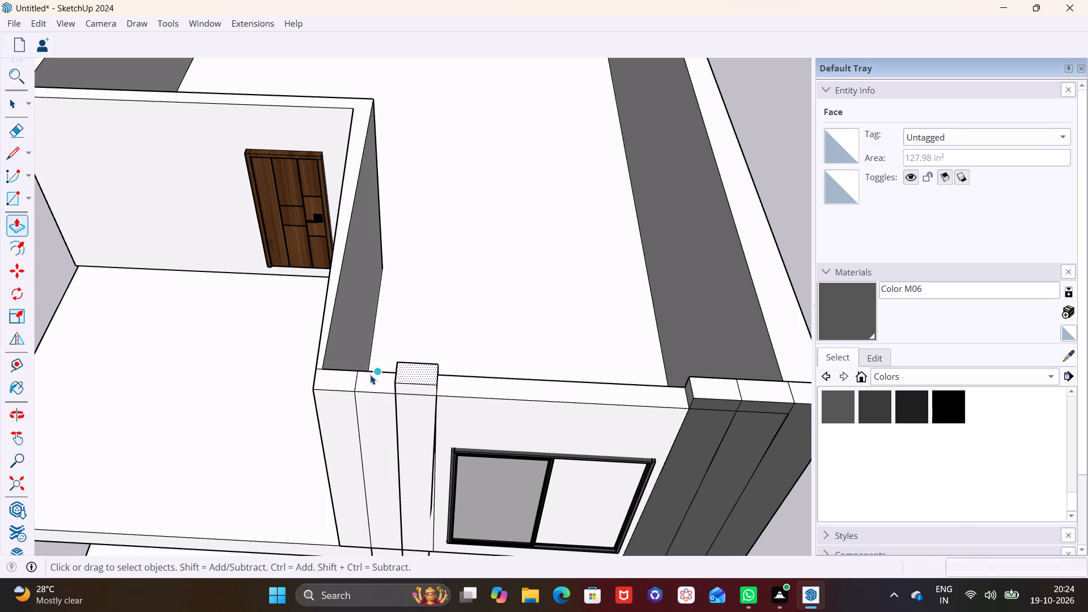
Raise the top faces of the other two inner-corner strips by the same distance as the first.
left_click(371, 375)
left_click(14, 223)
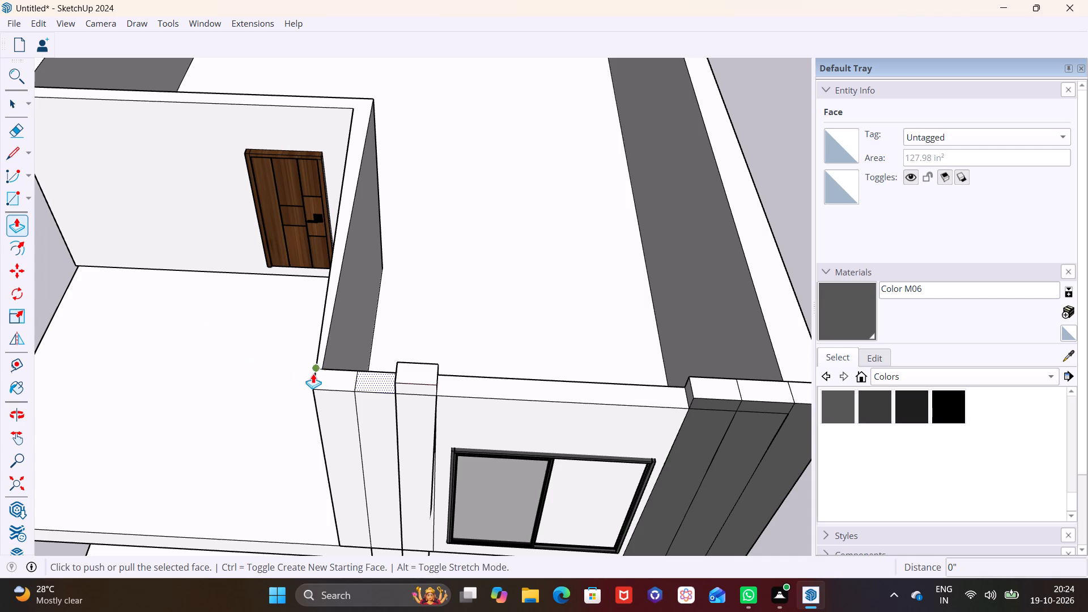
double_click(367, 382)
key("space")
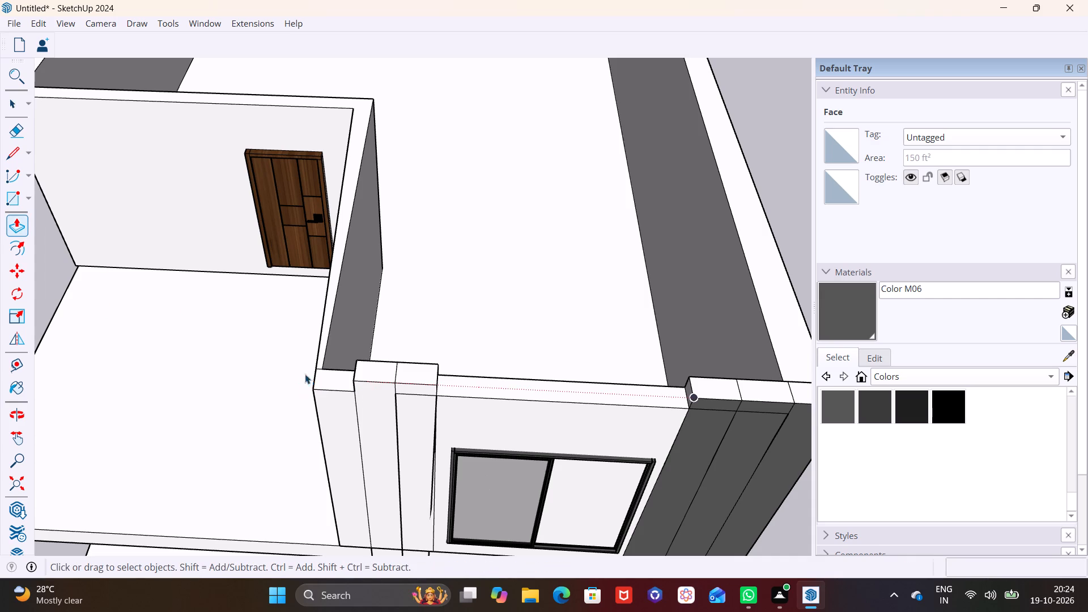
left_click(324, 378)
left_click(16, 227)
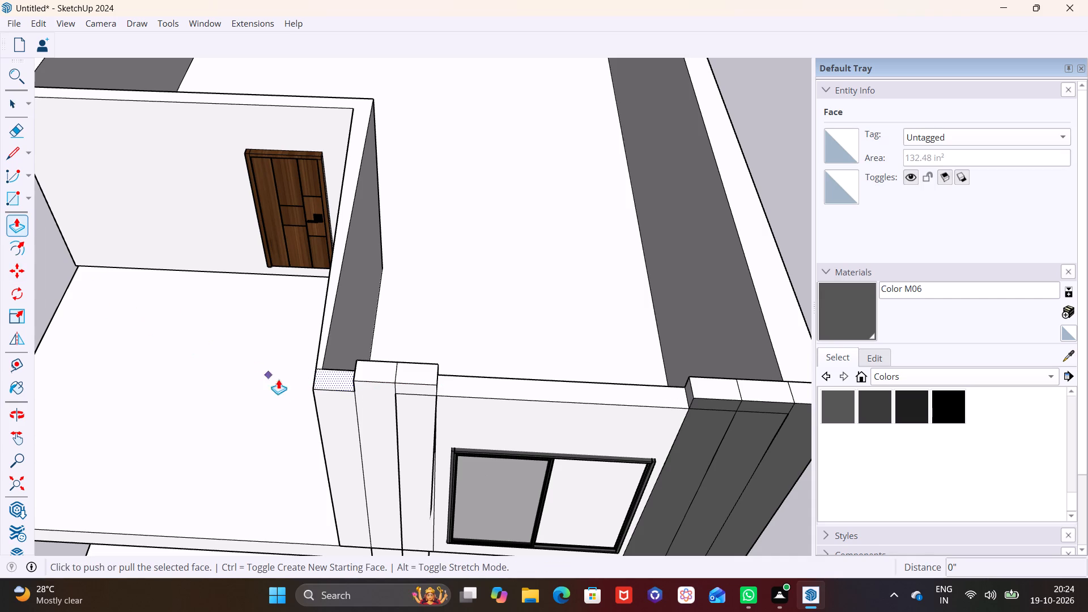
double_click(329, 380)
Paint the three inner-corner strips' front faces on both floors, including the raised top portion, with Color M06.
scroll(344, 409, "down", 3)
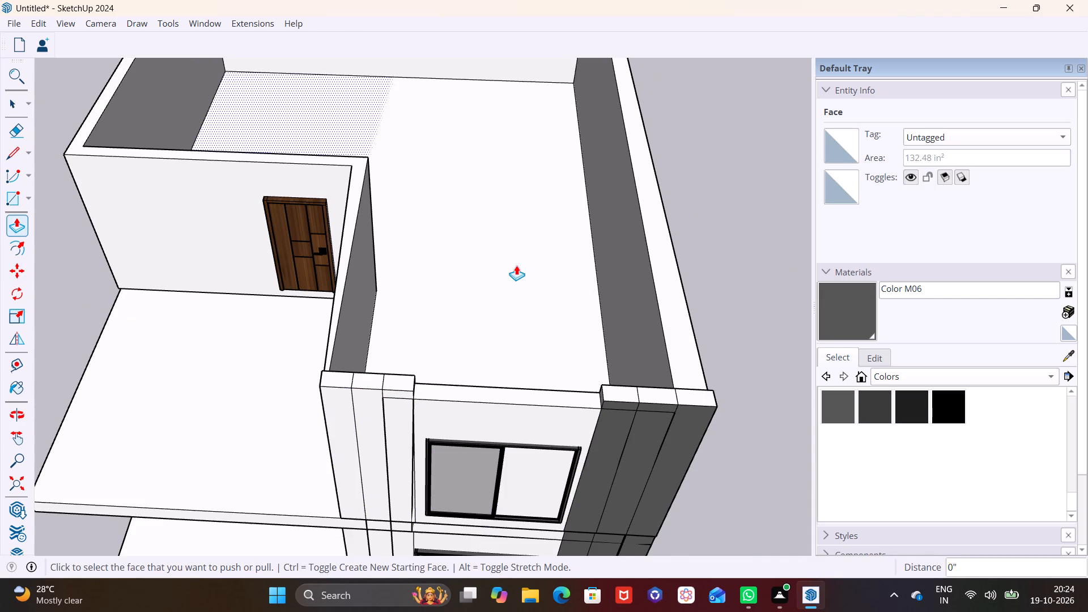
middle_click_drag(335, 485, 433, 300)
scroll(447, 321, "down", 2)
middle_click_drag(427, 338, 372, 245)
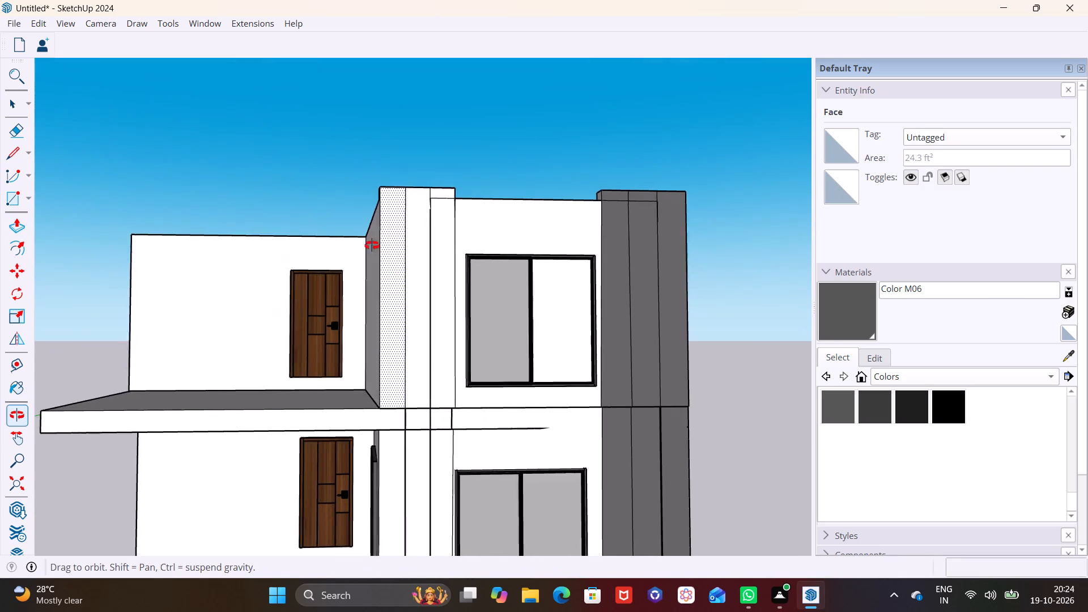
middle_click_drag(372, 245, 371, 245)
scroll(378, 309, "down", 2)
scroll(398, 382, "down", 1)
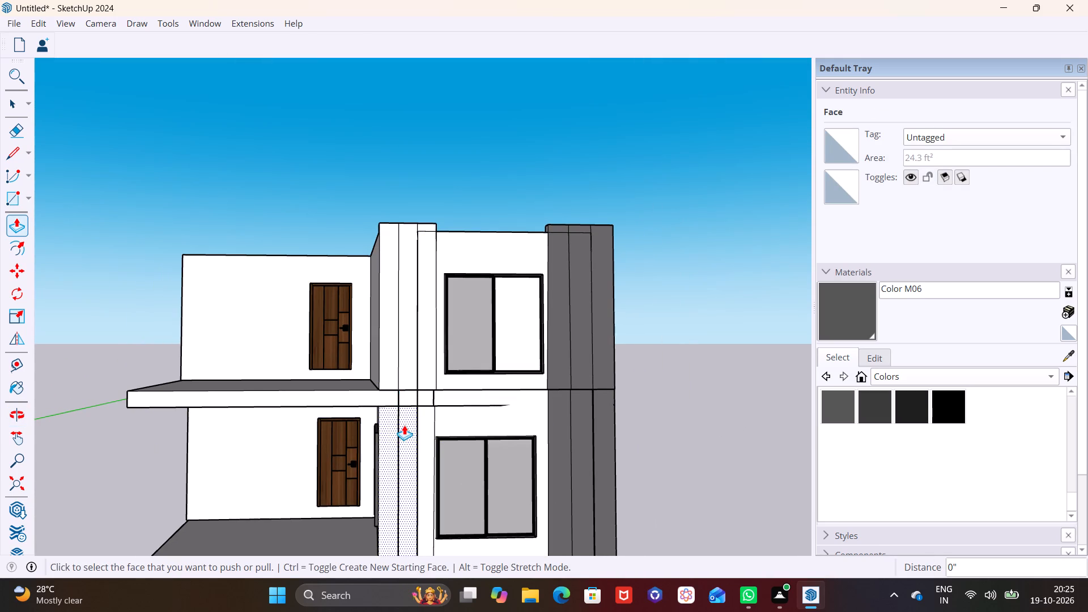
key("space")
left_click(832, 407)
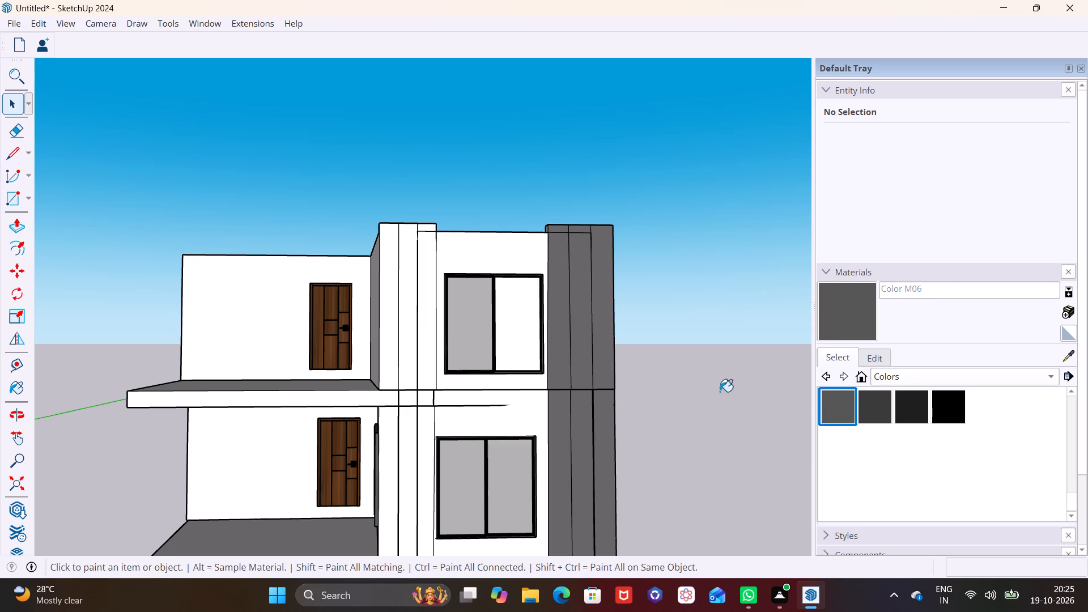
left_click(388, 325)
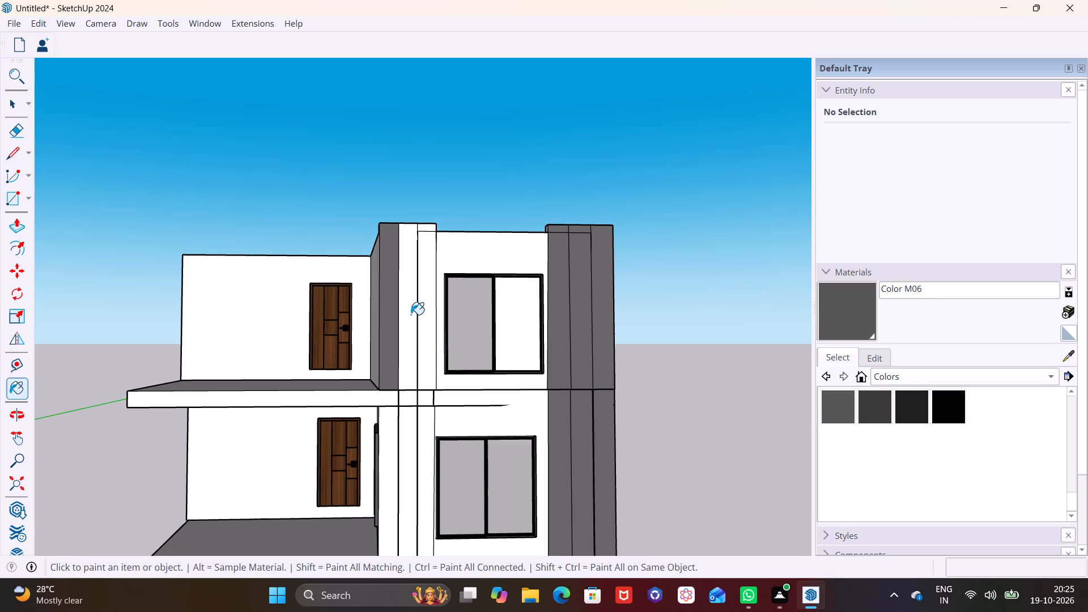
left_click(411, 314)
left_click(430, 309)
left_click(429, 228)
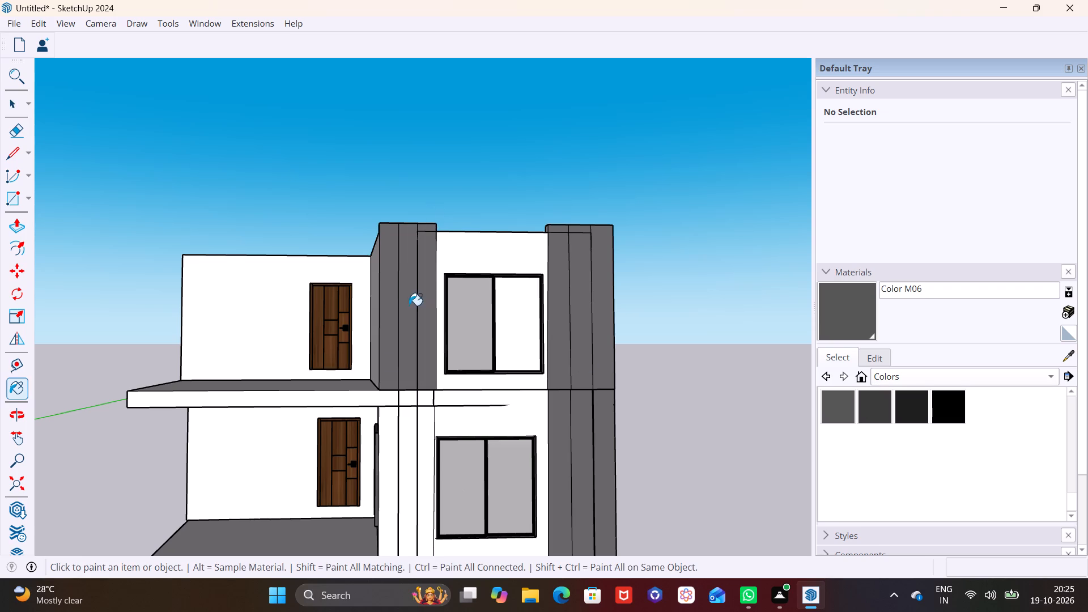
left_click(392, 421)
left_click(403, 421)
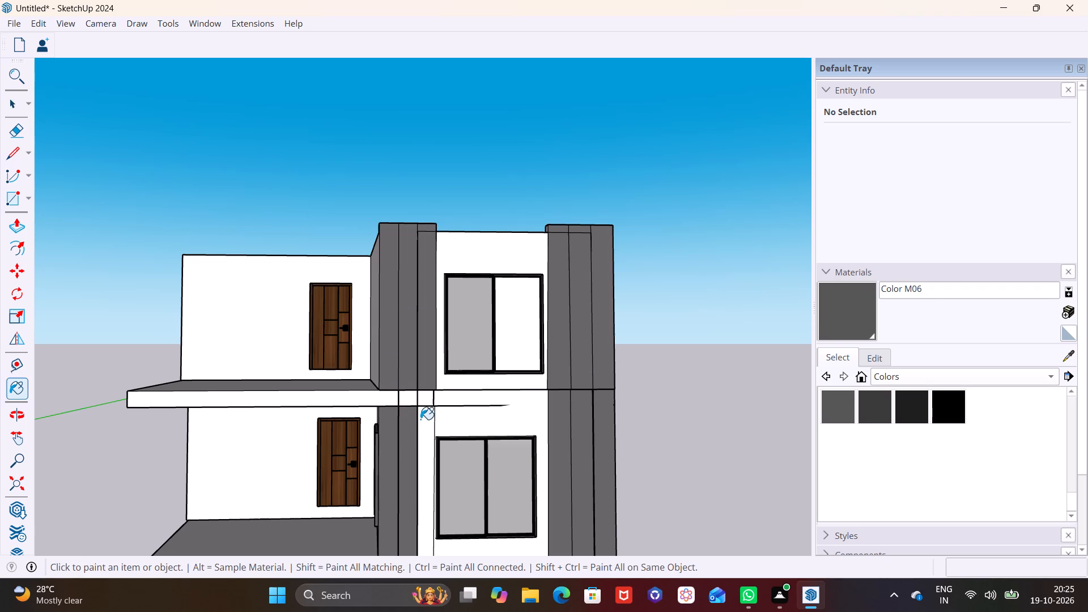
left_click(420, 419)
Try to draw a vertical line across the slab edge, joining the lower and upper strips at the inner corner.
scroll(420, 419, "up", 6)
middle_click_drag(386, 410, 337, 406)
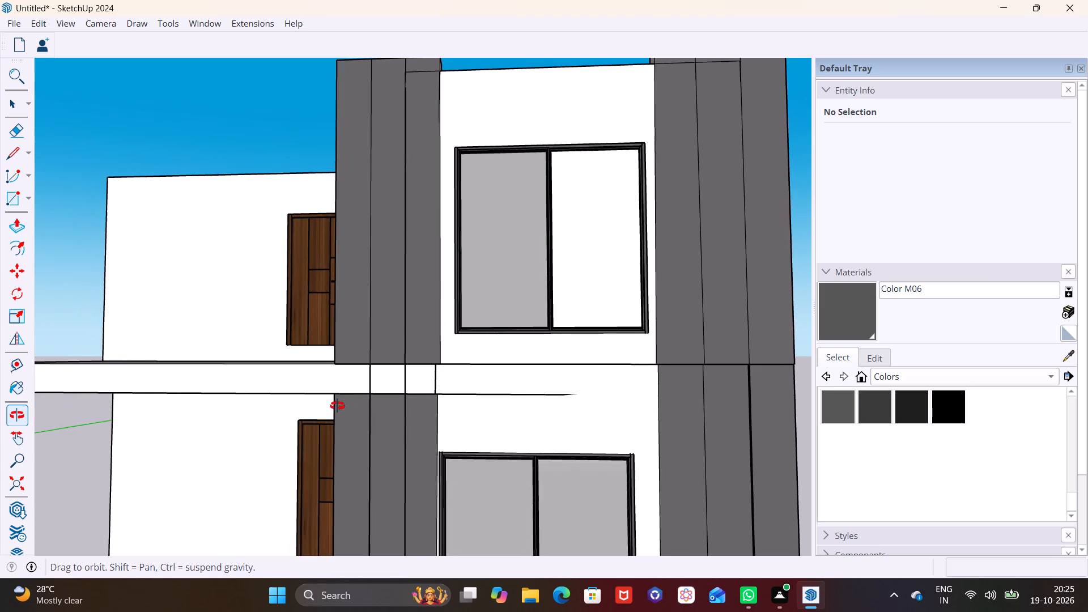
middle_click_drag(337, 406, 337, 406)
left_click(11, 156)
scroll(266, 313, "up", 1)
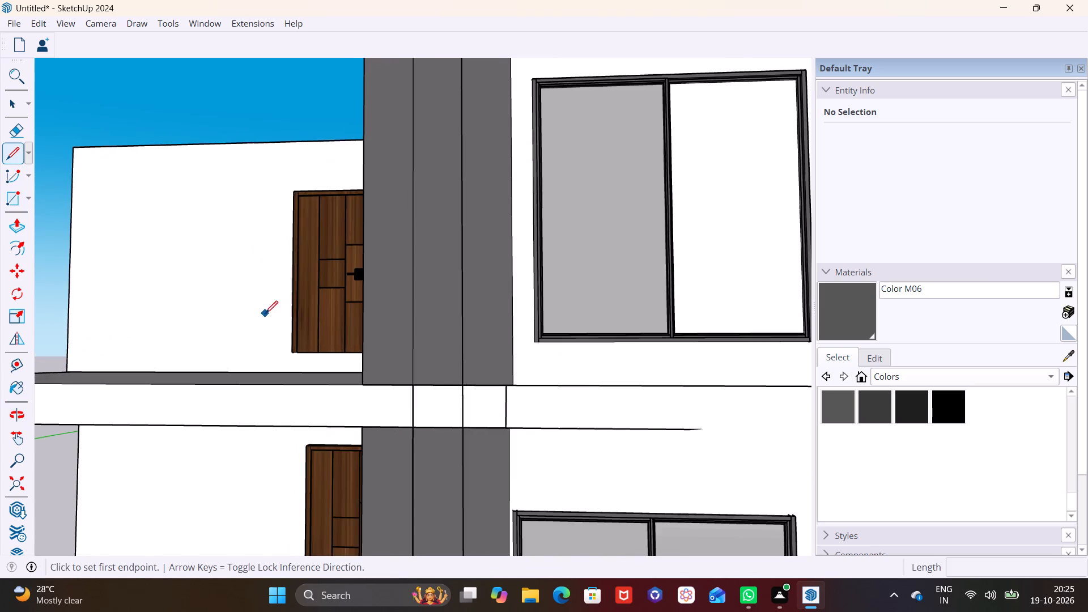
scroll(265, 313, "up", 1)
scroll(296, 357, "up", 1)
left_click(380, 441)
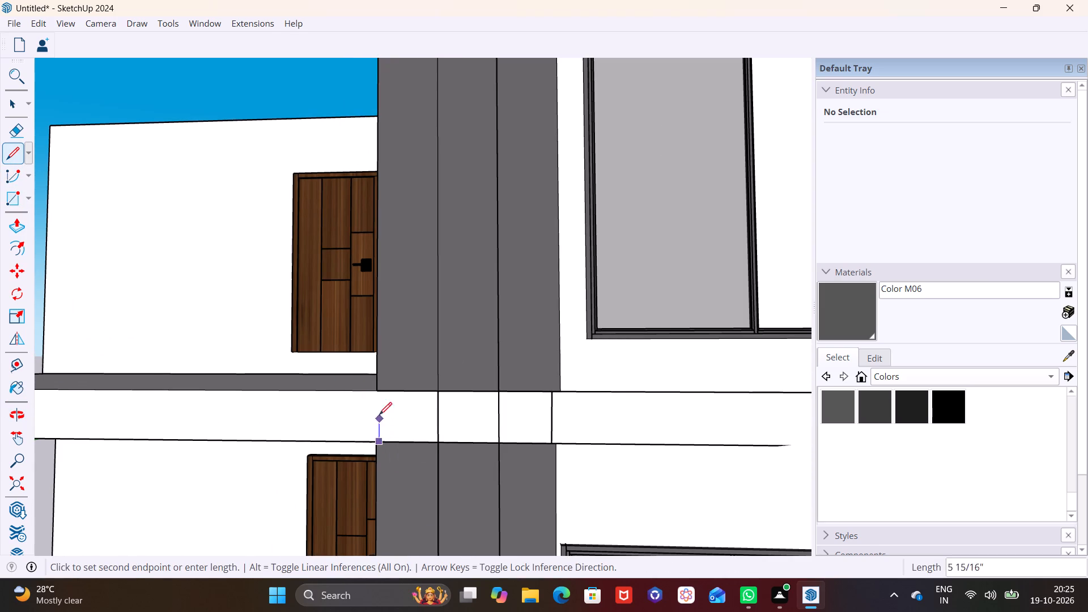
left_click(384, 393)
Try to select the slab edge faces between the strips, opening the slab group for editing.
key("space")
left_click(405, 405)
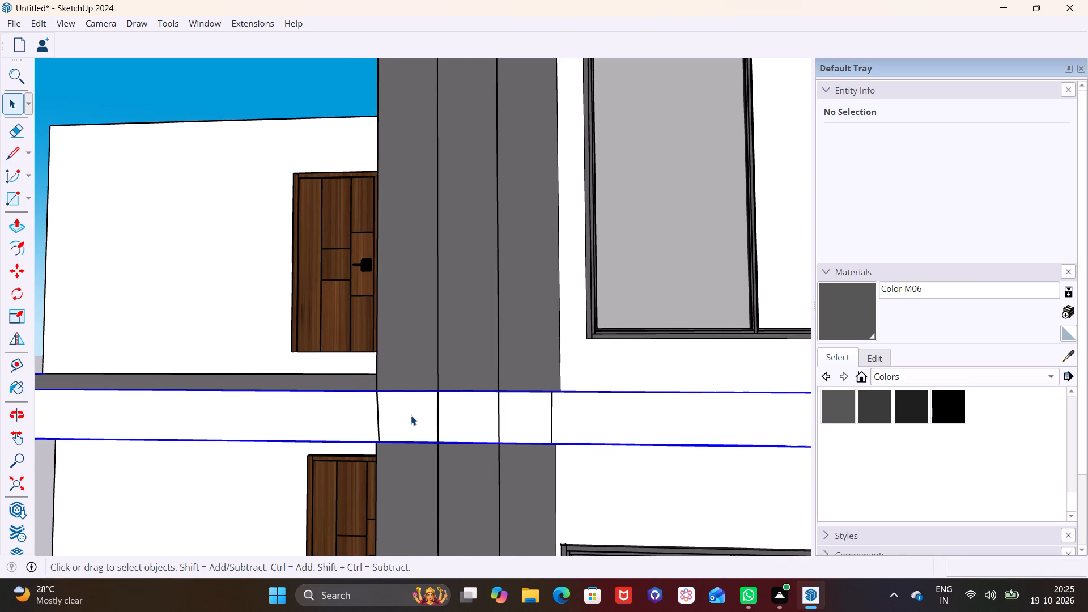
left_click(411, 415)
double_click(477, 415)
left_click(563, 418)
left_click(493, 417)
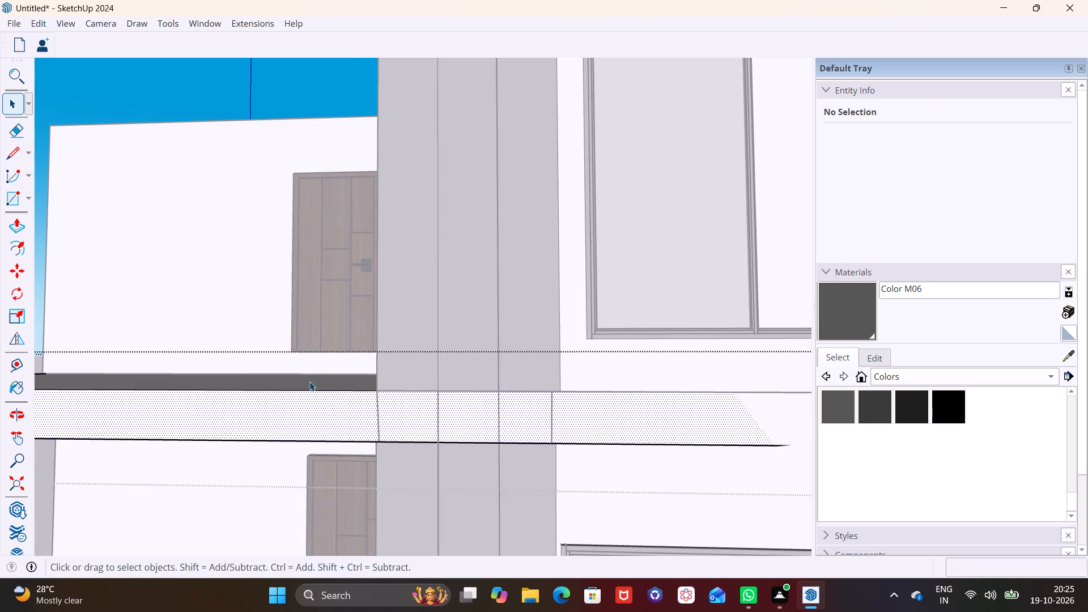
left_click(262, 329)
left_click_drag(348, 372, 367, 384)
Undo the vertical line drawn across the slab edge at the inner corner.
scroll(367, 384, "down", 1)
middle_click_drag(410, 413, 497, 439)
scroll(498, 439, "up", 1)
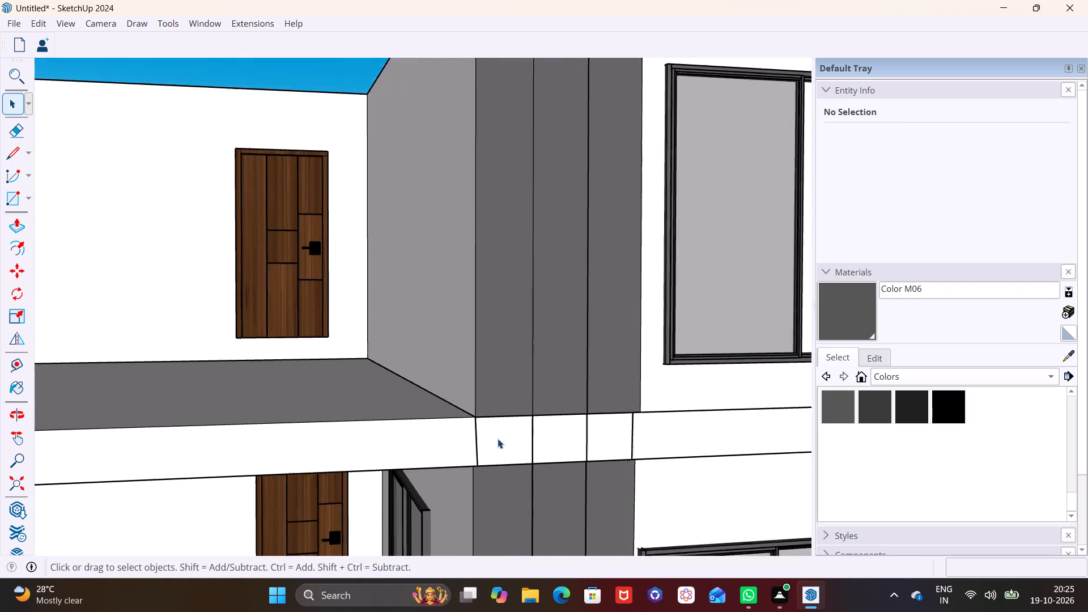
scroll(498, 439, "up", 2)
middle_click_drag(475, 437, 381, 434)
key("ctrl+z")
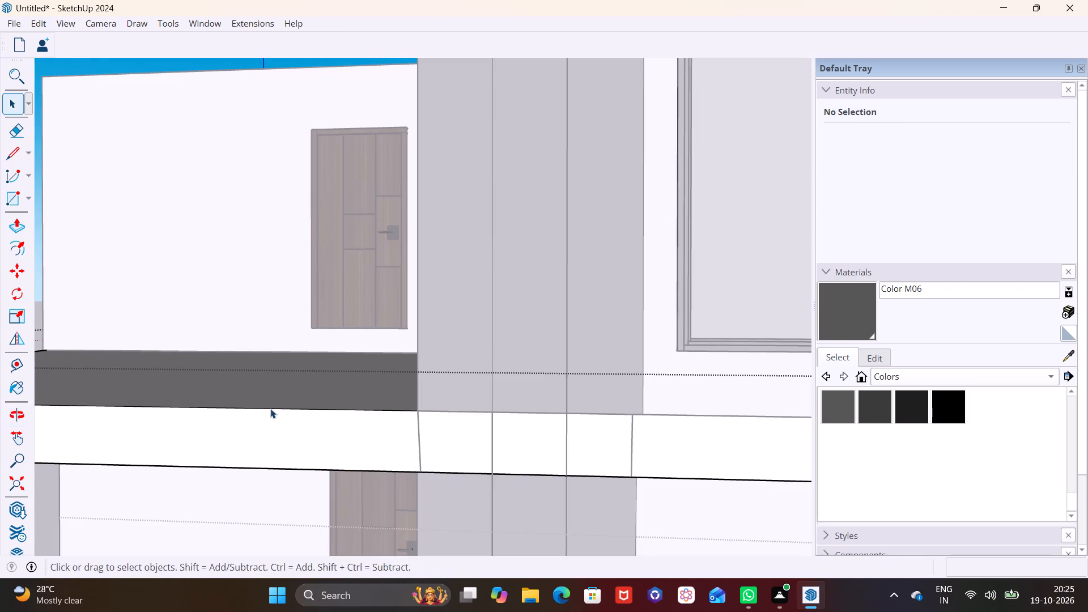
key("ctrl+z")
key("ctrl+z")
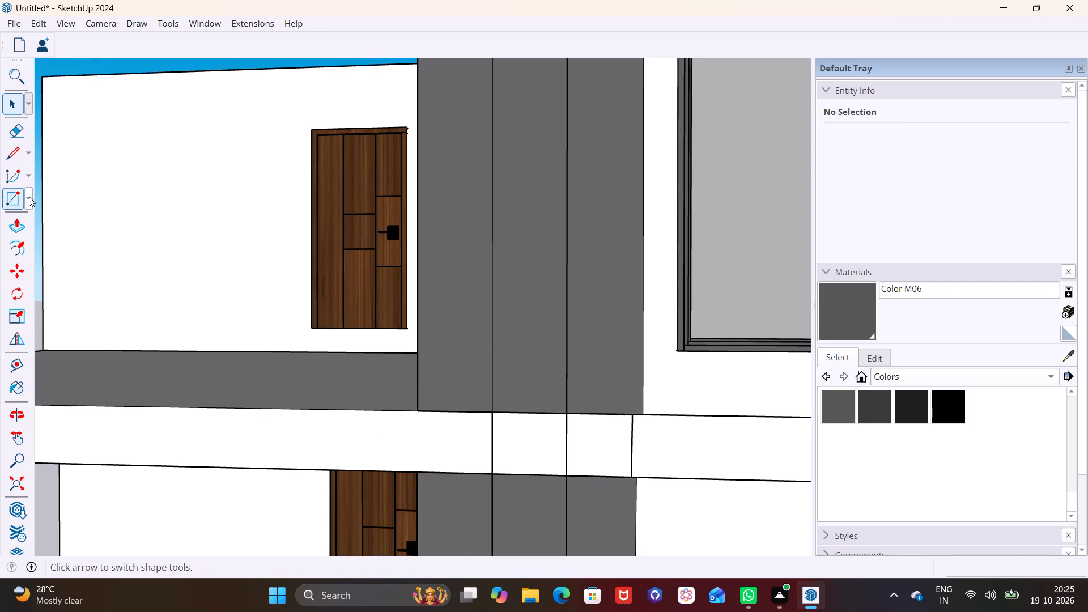
Draw a rectangle about 3' 6 3/16" by 1' over the slab edge between the upper and lower inner-corner strips.
left_click(29, 197)
left_click(39, 216)
left_click(423, 413)
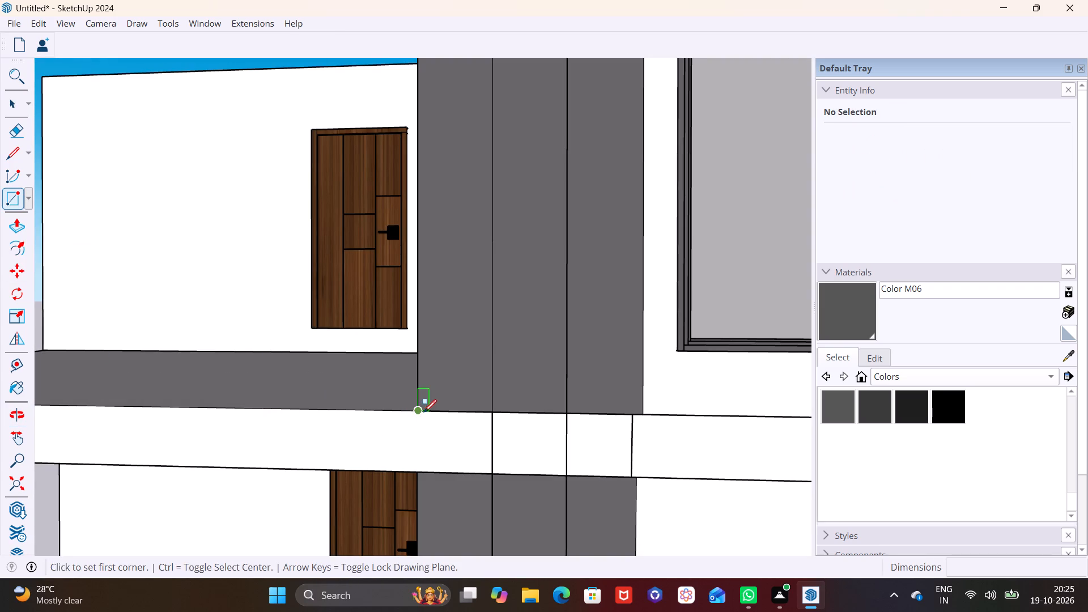
left_click(639, 482)
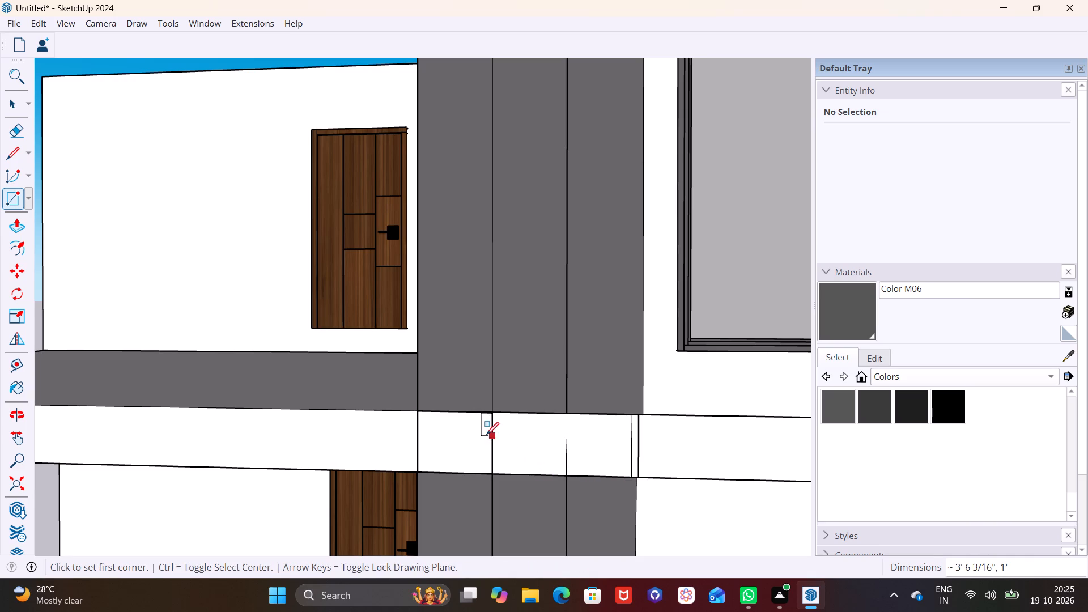
Paint the new rectangle on the slab edge with Color M06.
key("space")
left_click(488, 435)
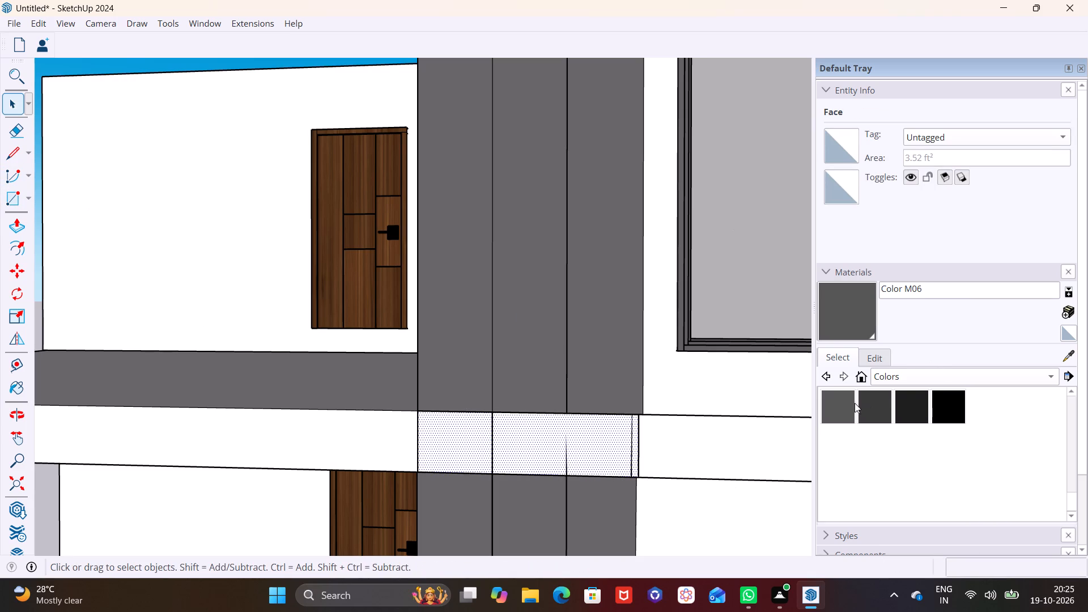
left_click(846, 405)
left_click(566, 451)
Examine the dark strips, slab edge and walls of the building from the front, the side and above.
scroll(552, 437, "down", 4)
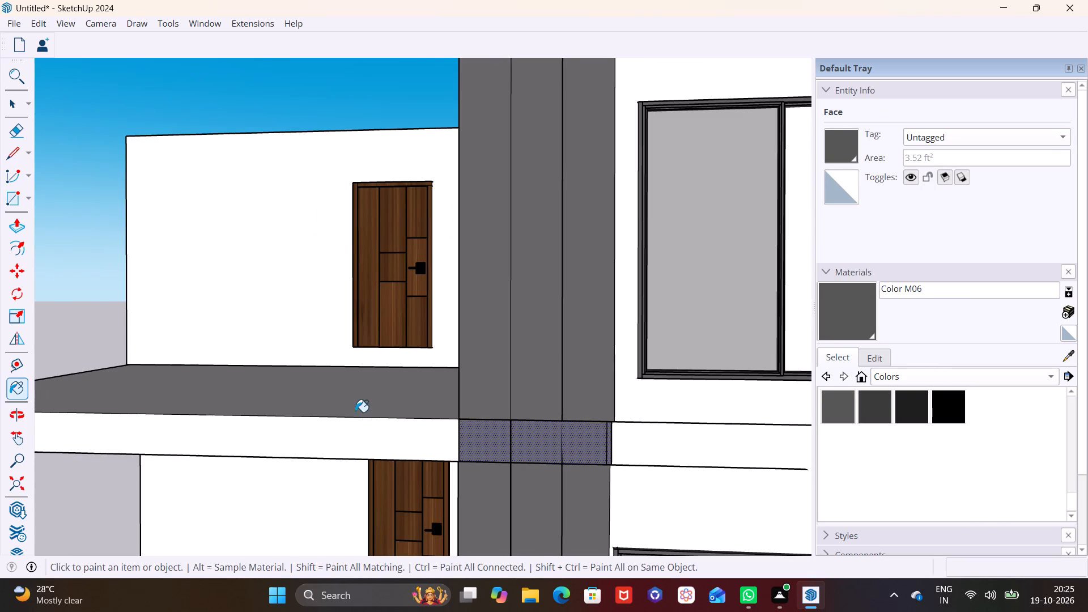
key("space")
left_click(359, 397)
scroll(359, 396, "down", 2)
middle_click_drag(372, 403, 616, 474)
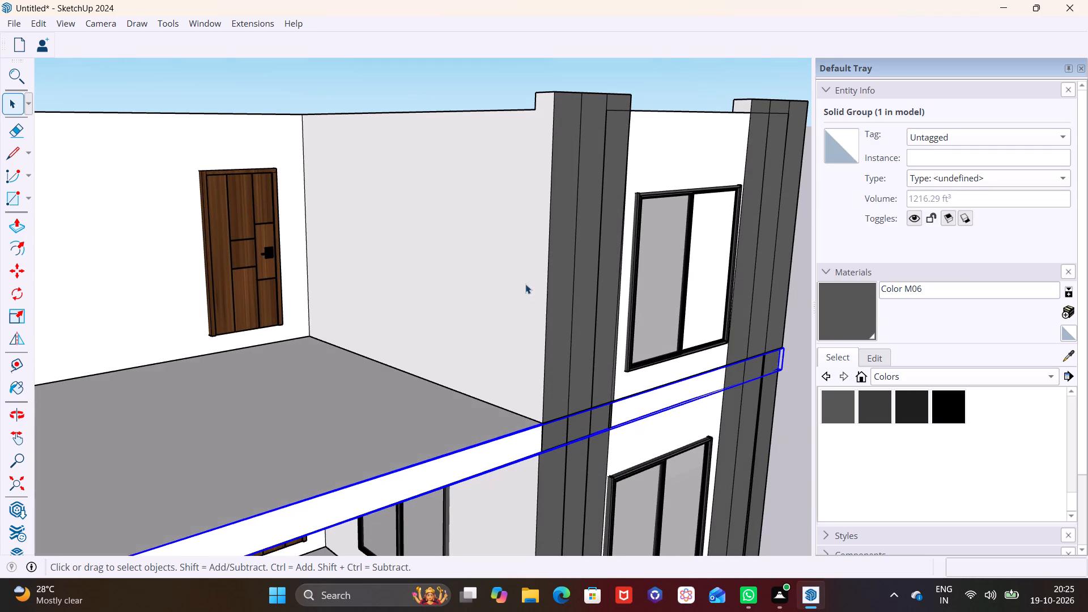
left_click(524, 283)
scroll(500, 320, "down", 6)
middle_click_drag(487, 371, 443, 343)
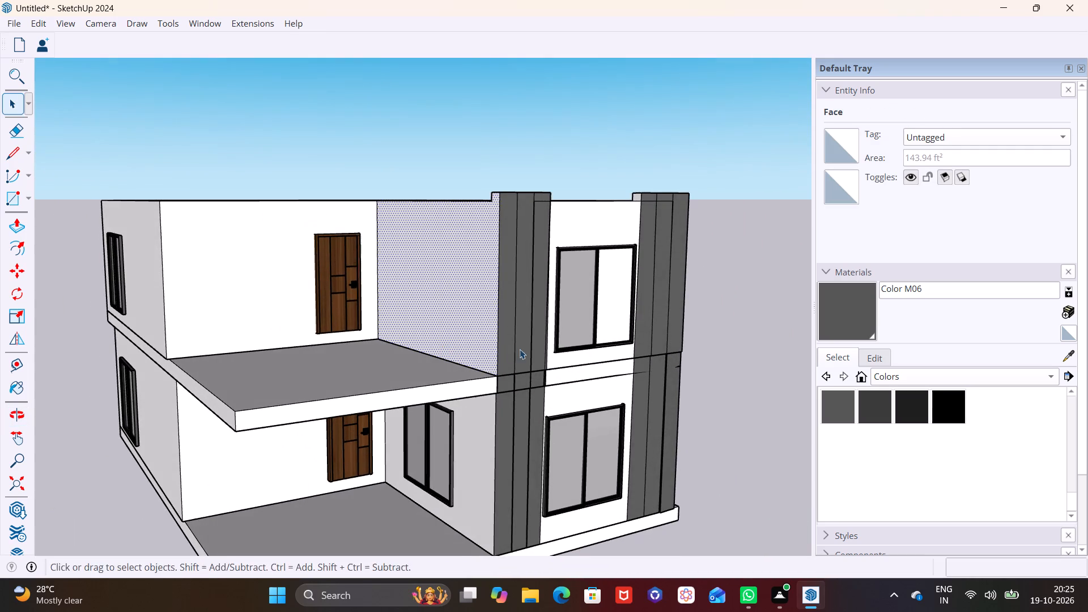
middle_click_drag(521, 350, 421, 294, "shift")
left_click(689, 311)
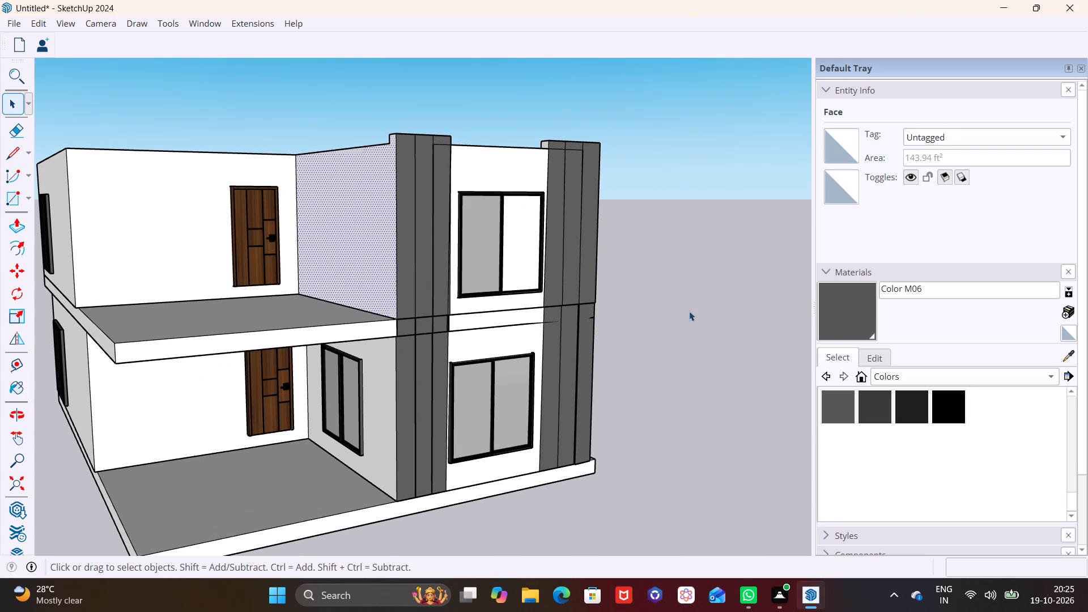
middle_click_drag(538, 345, 547, 352)
middle_click_drag(502, 365, 679, 377)
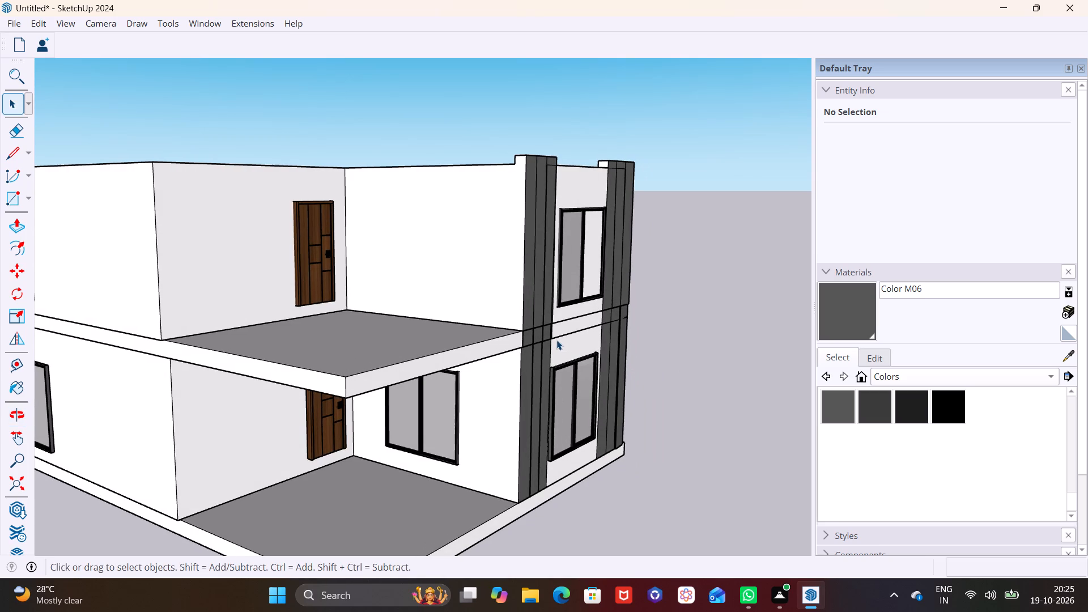
middle_click_drag(553, 279, 505, 311)
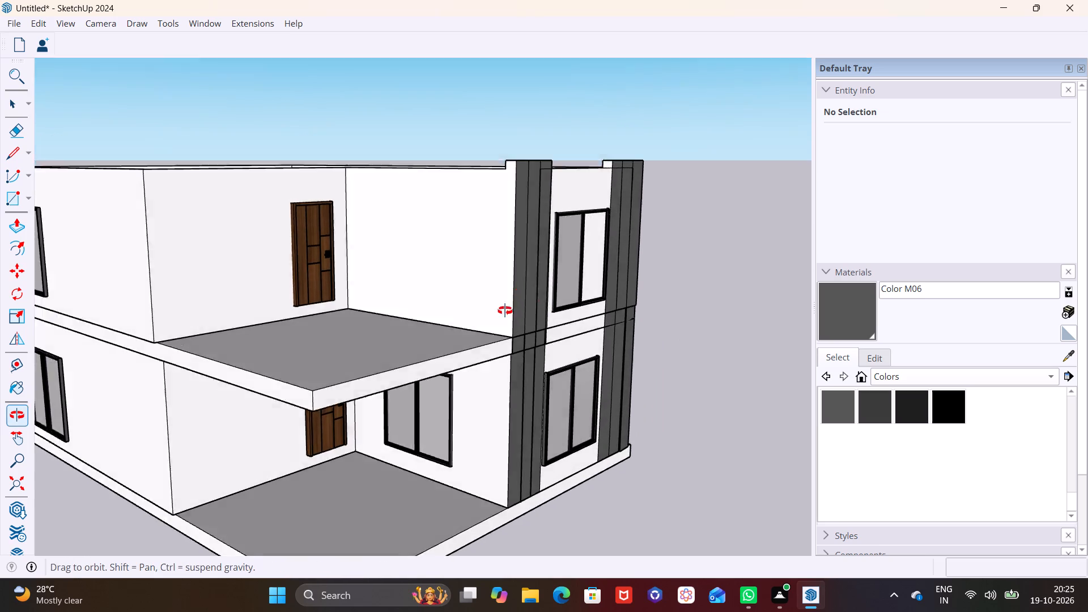
middle_click_drag(505, 311, 467, 361)
middle_click_drag(465, 346, 433, 404, "shift")
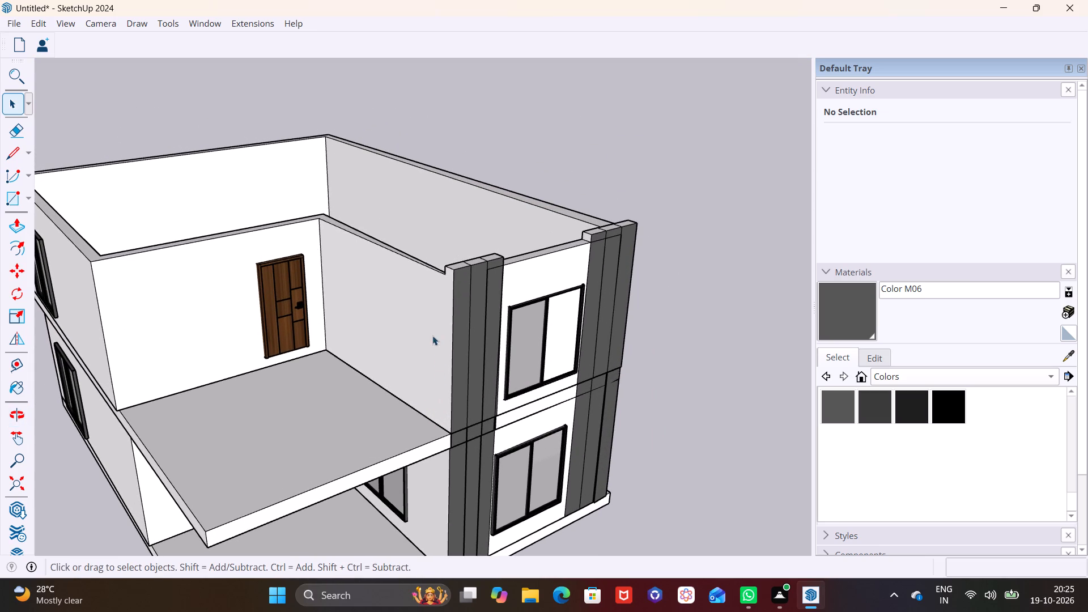
middle_click_drag(423, 315, 301, 385)
scroll(385, 275, "down", 3)
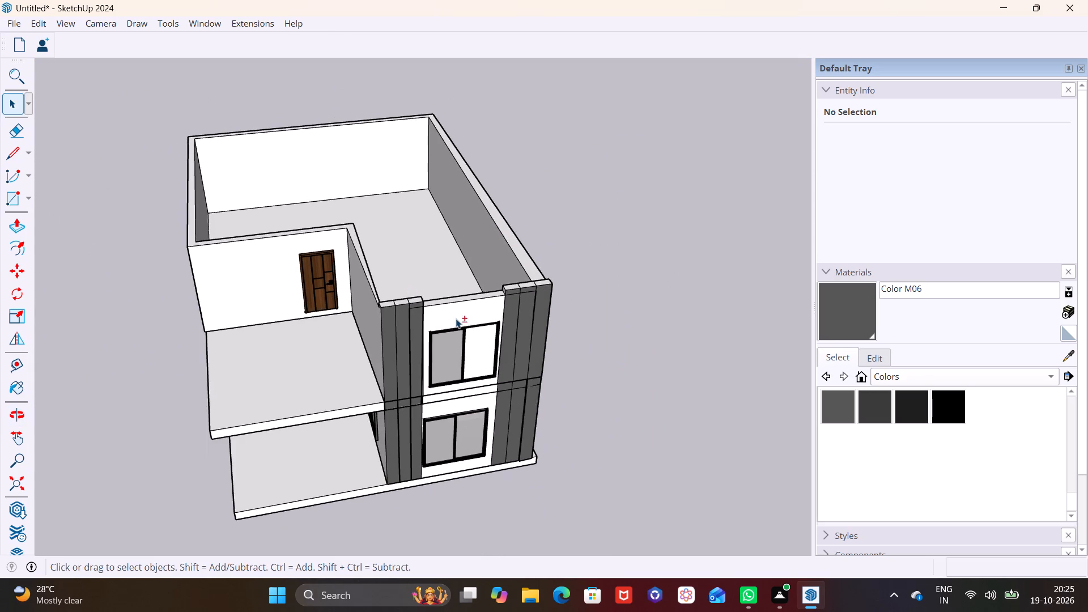
middle_click_drag(456, 318, 439, 390, "shift")
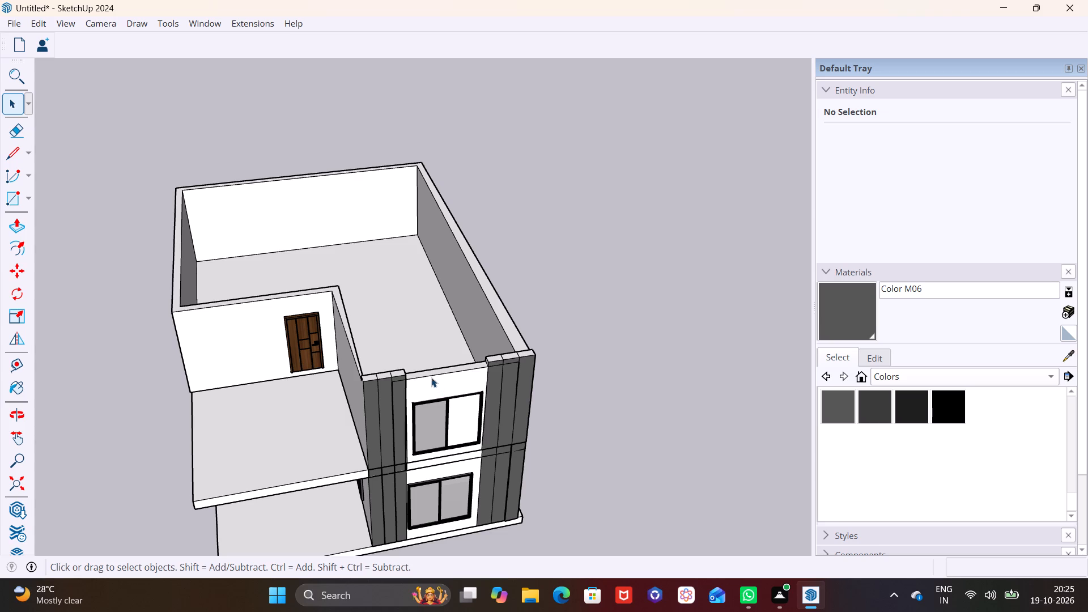
scroll(338, 289, "up", 2)
middle_click_drag(400, 321, 357, 406)
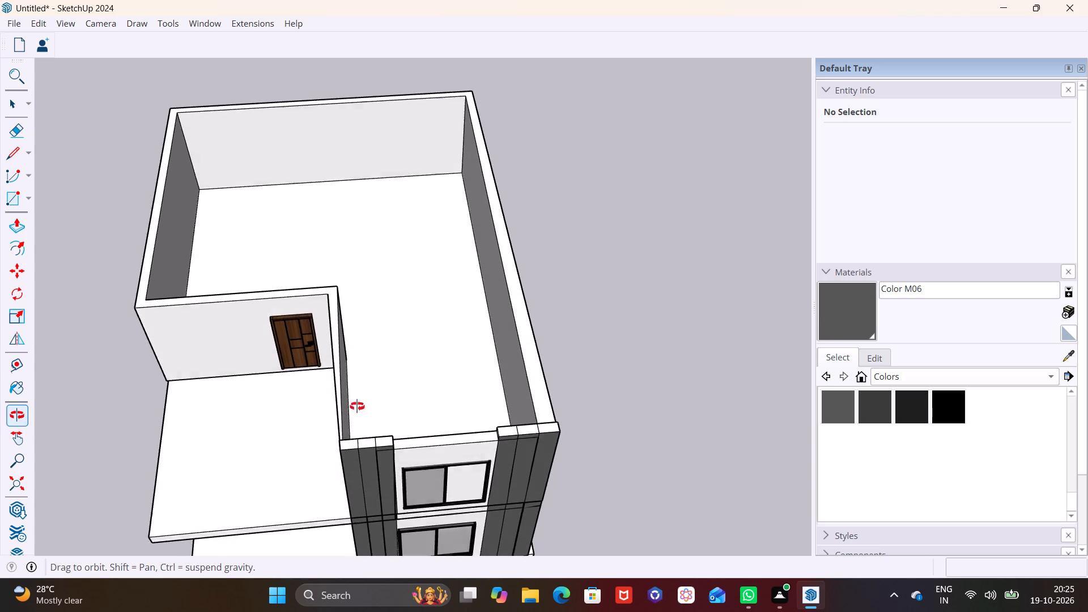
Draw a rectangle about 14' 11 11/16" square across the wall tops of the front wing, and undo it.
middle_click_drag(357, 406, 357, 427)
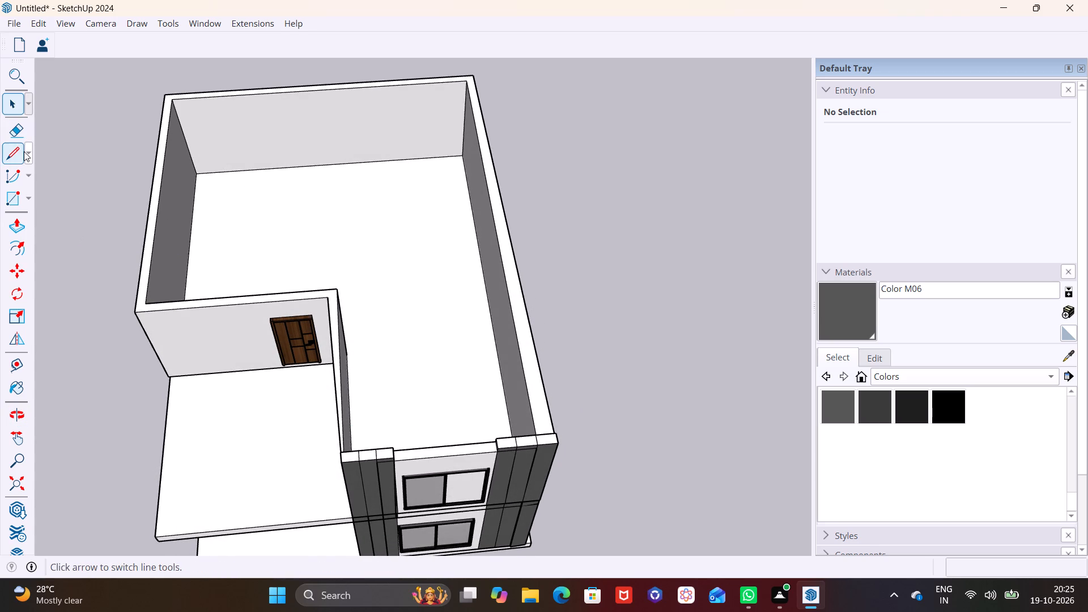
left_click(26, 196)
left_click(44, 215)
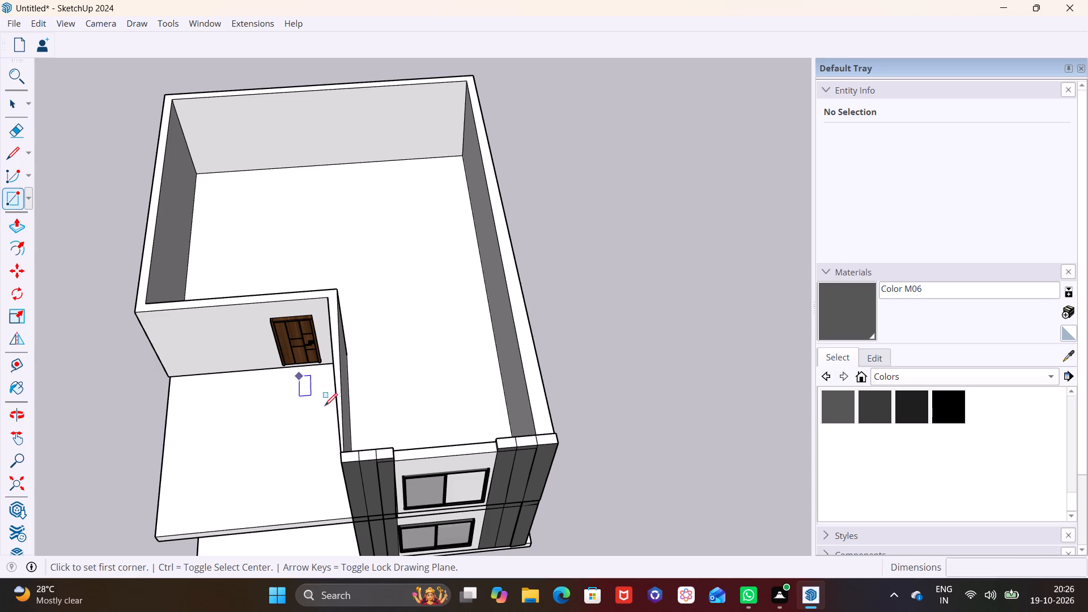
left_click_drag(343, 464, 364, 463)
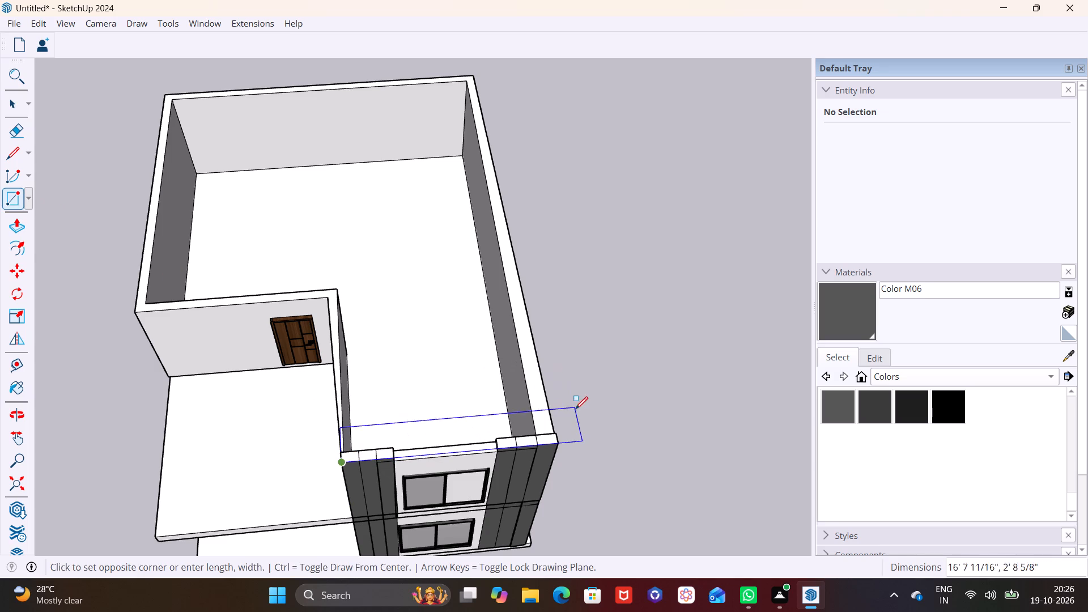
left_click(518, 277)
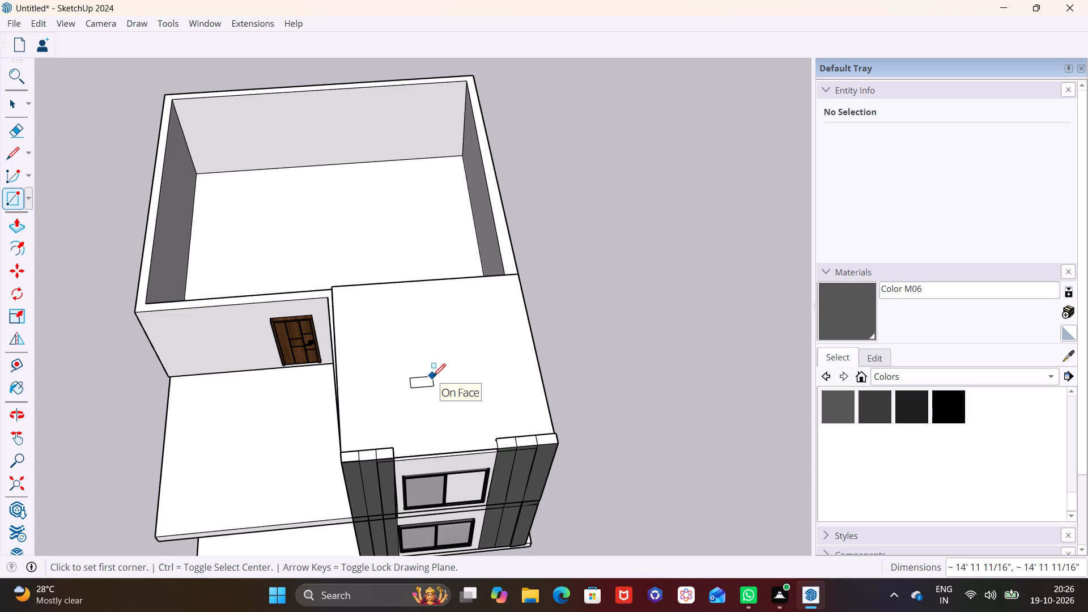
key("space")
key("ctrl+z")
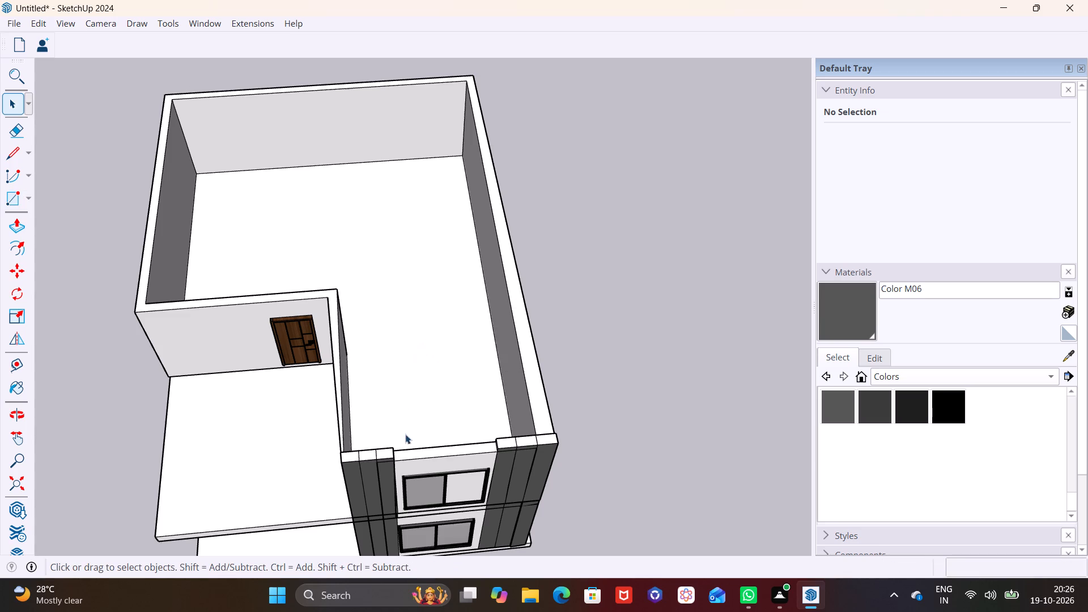
Draw a rectangle about 10' by 1' 5" along the top of the terrace-side wall, starting from its inner corner beside the door wall.
scroll(405, 435, "down", 3)
middle_click_drag(437, 448, 669, 263)
scroll(524, 360, "up", 4)
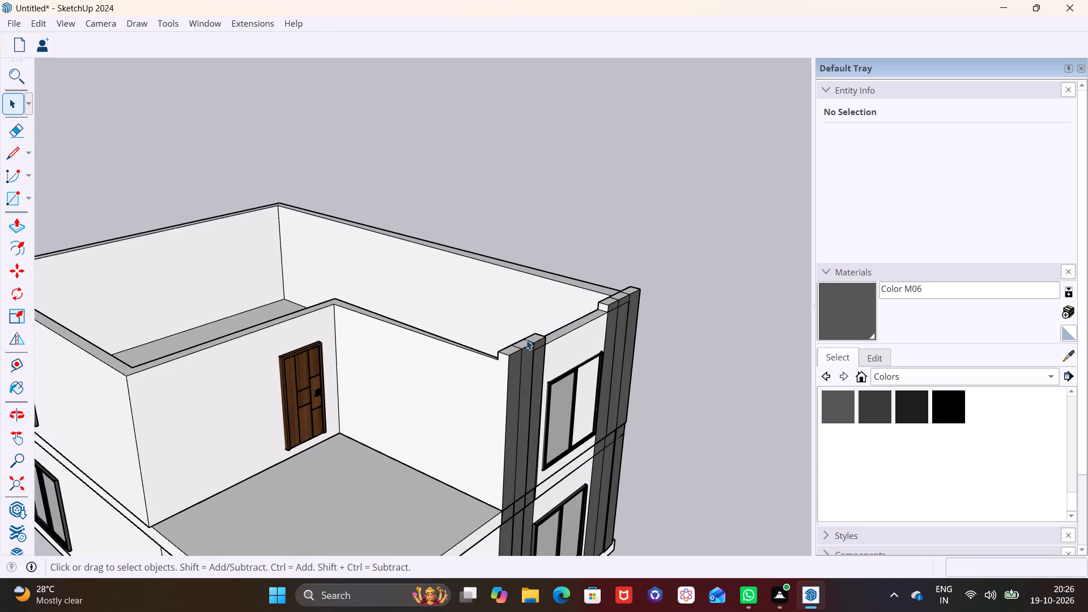
scroll(529, 337, "up", 4)
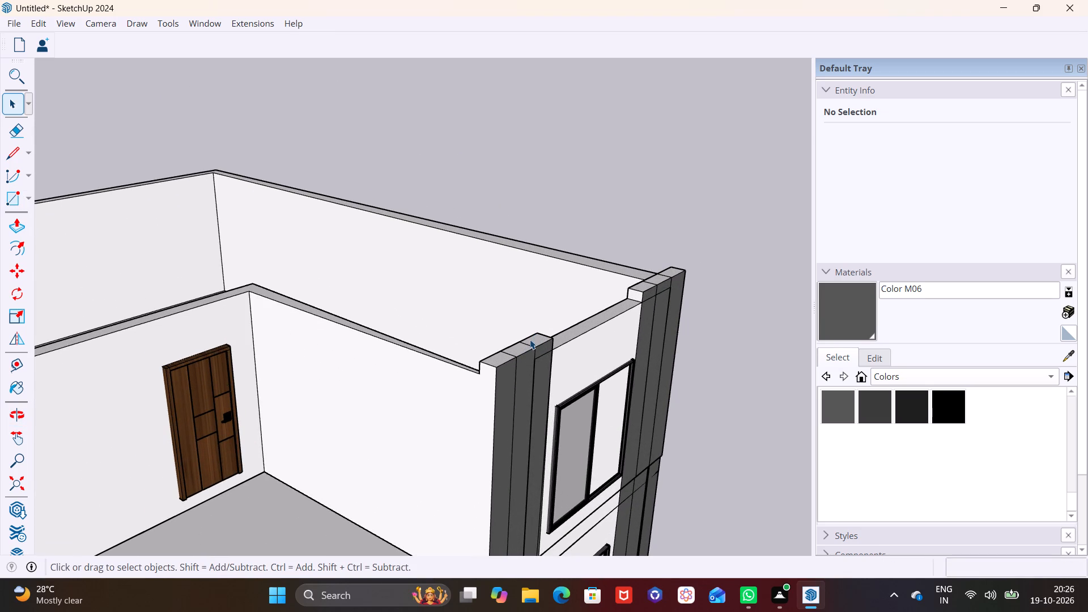
scroll(530, 339, "up", 1)
middle_click_drag(449, 339, 492, 218)
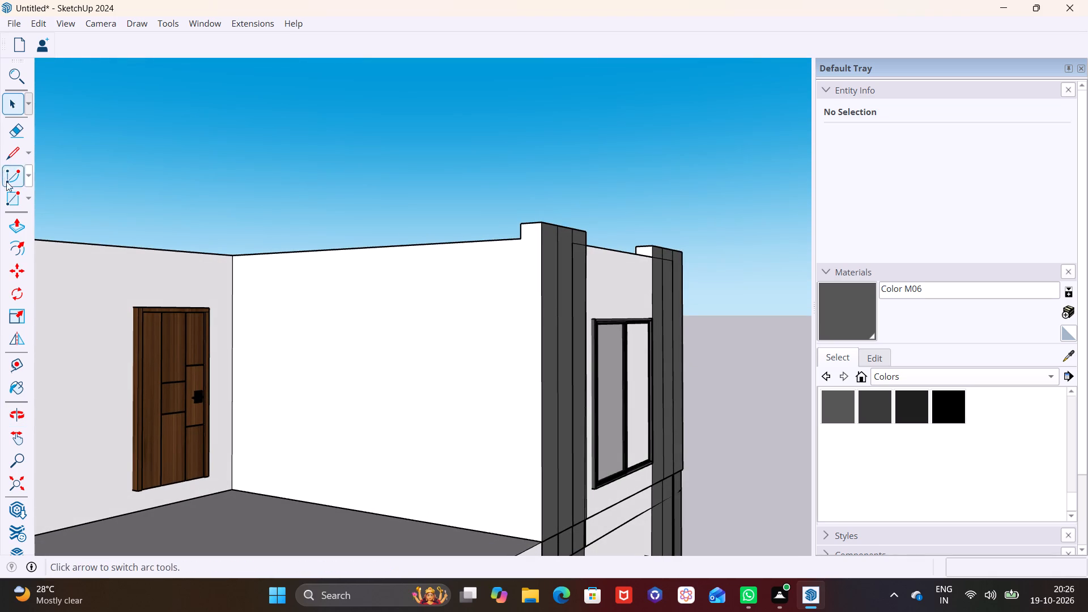
left_click(31, 196)
left_click(33, 214)
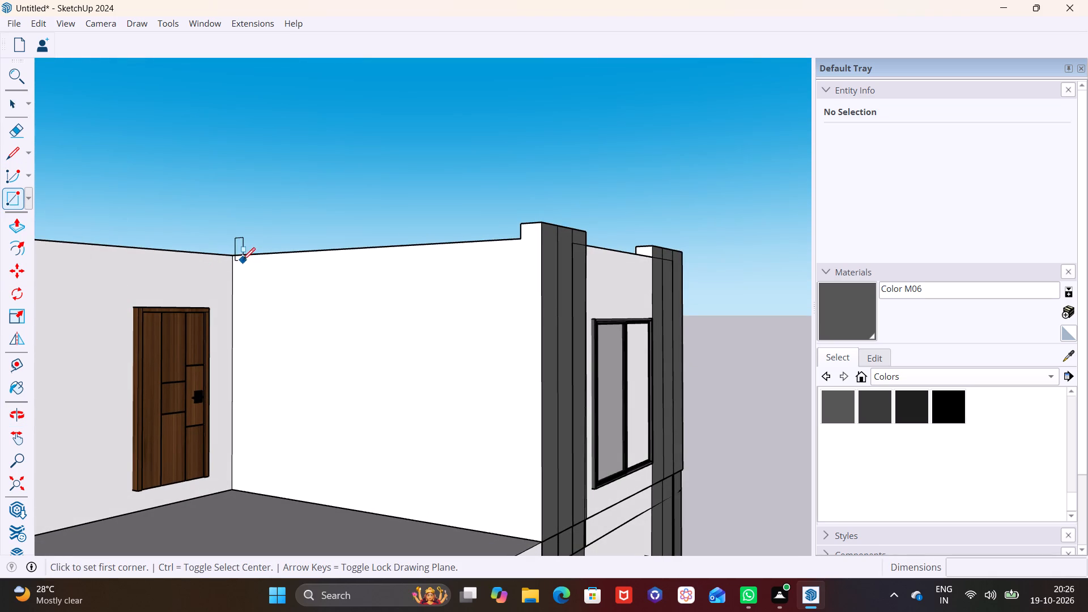
left_click(239, 258)
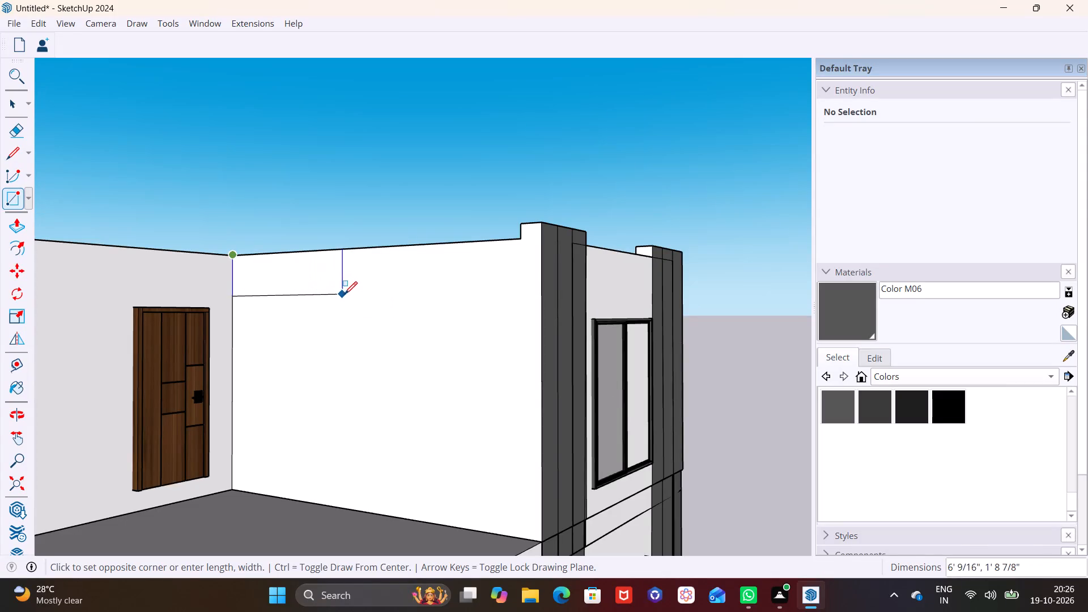
left_click(430, 284)
Pull the new rectangle out from the terrace-side wall by about 9 3/4" to form a raised band.
key("space")
left_click(402, 267)
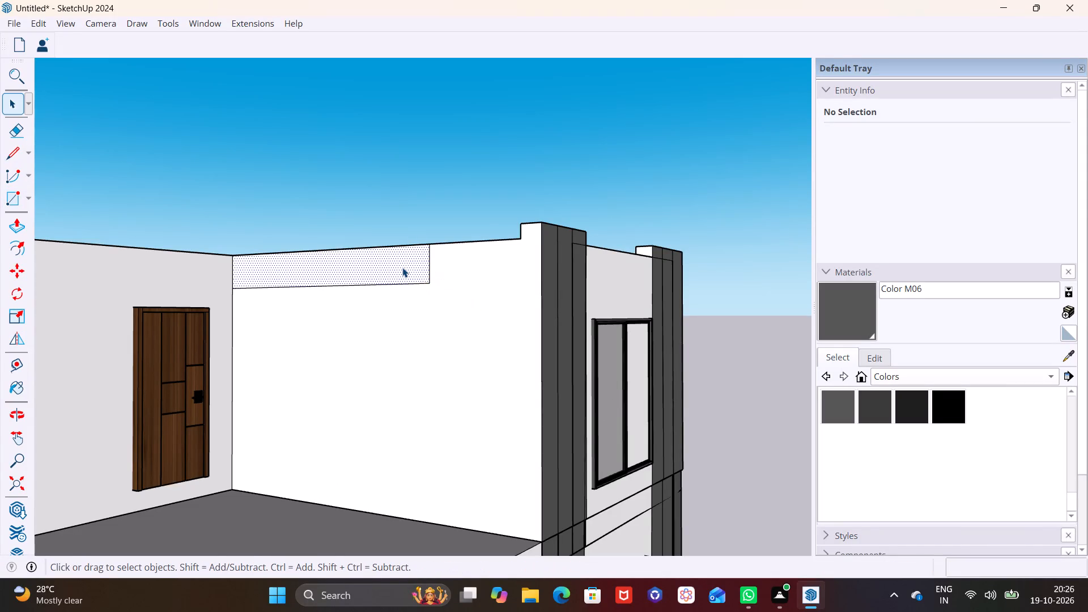
left_click(402, 267)
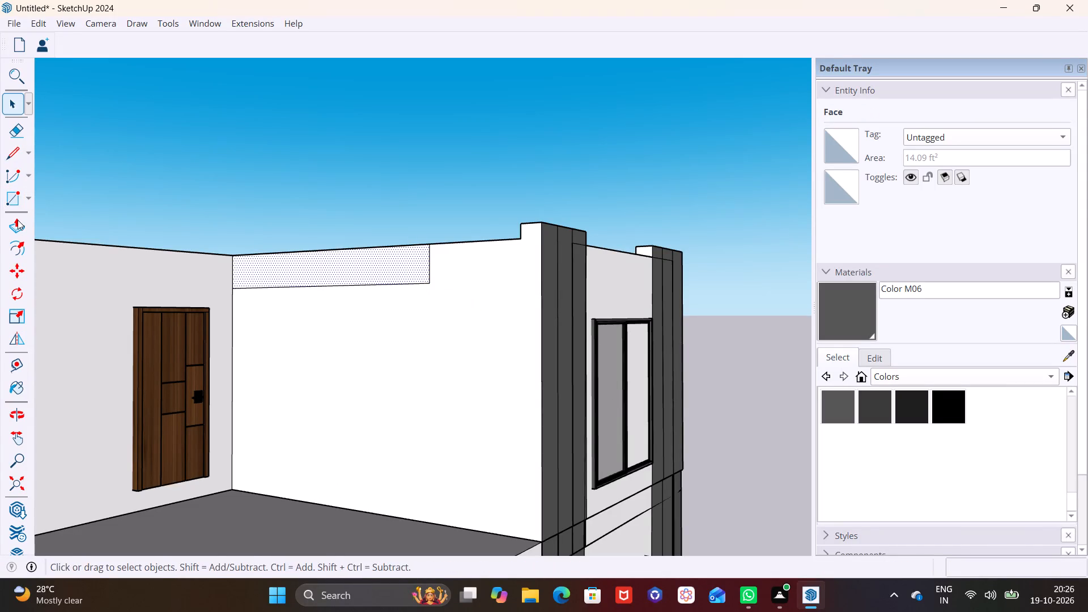
left_click(18, 220)
left_click(301, 262)
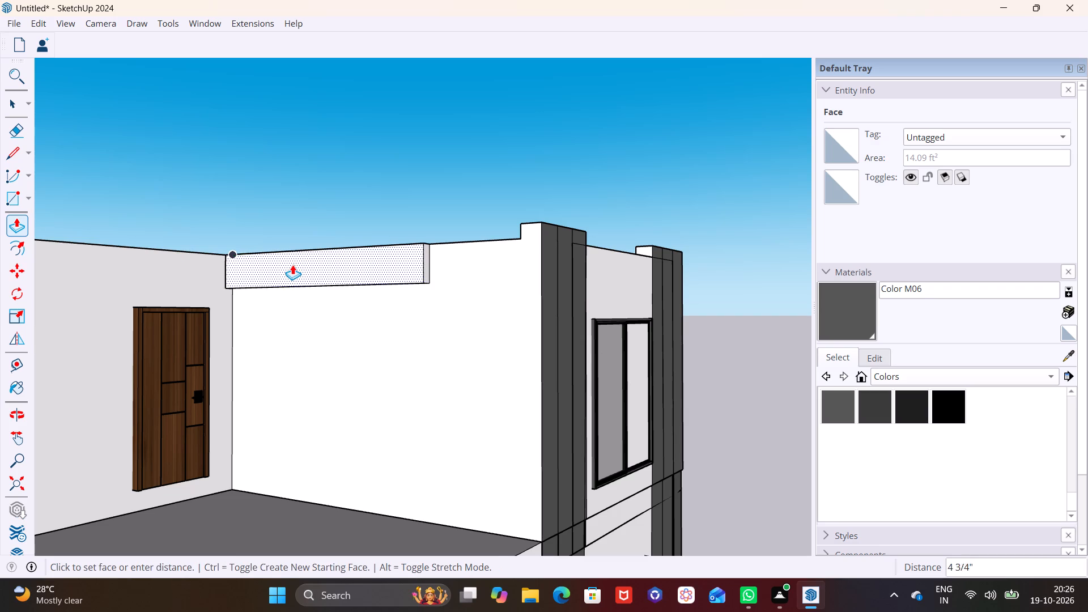
left_click(285, 266)
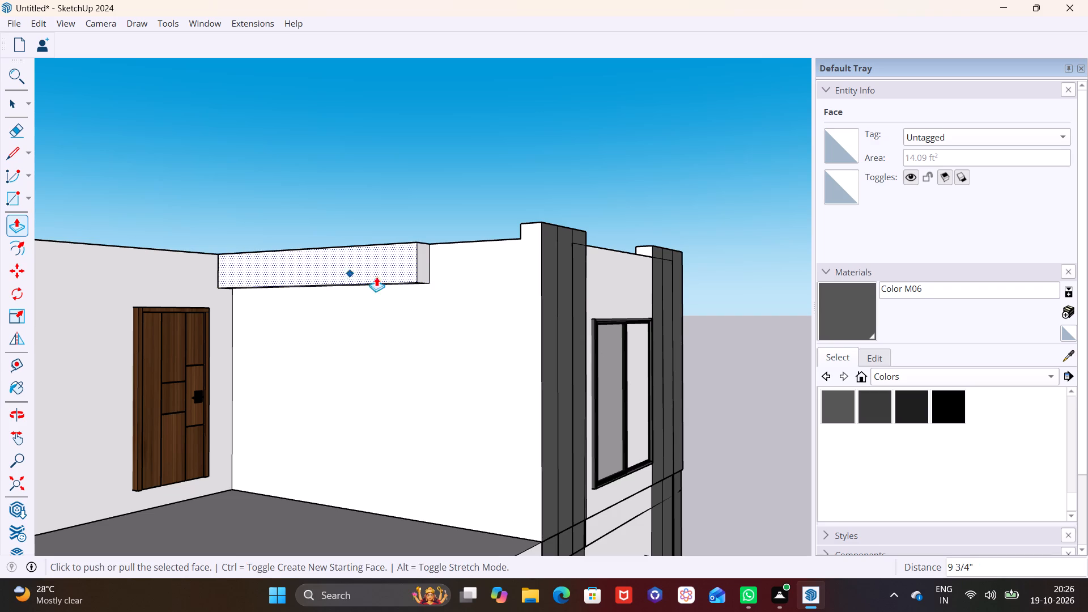
Extend the band's end face about 5' 9" along the terrace-side wall, past the dark strips at the front corner.
middle_click_drag(382, 277, 188, 346)
key("space")
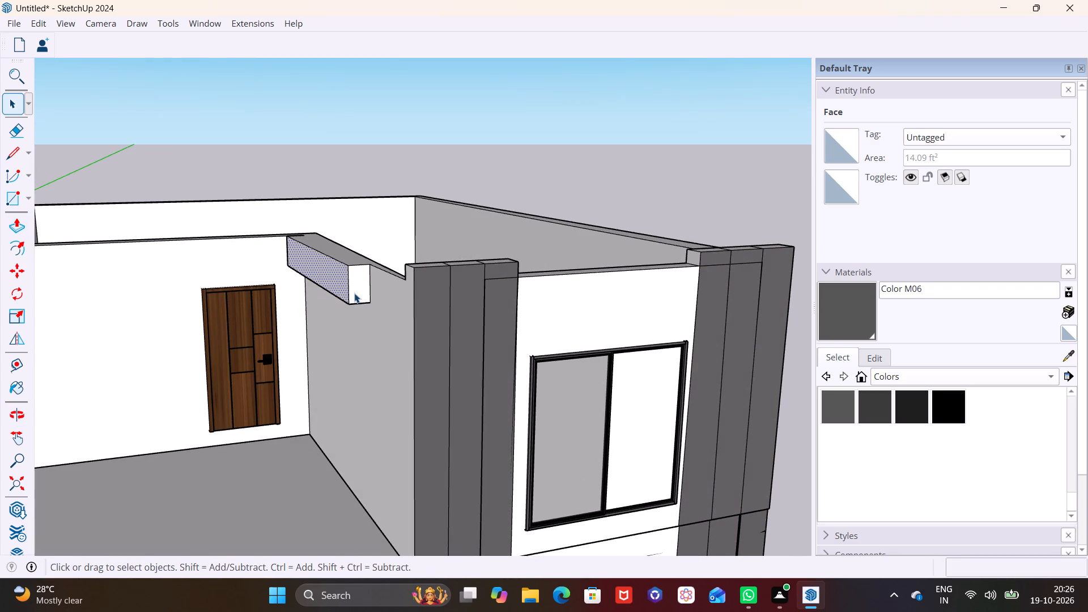
left_click(354, 293)
left_click(10, 224)
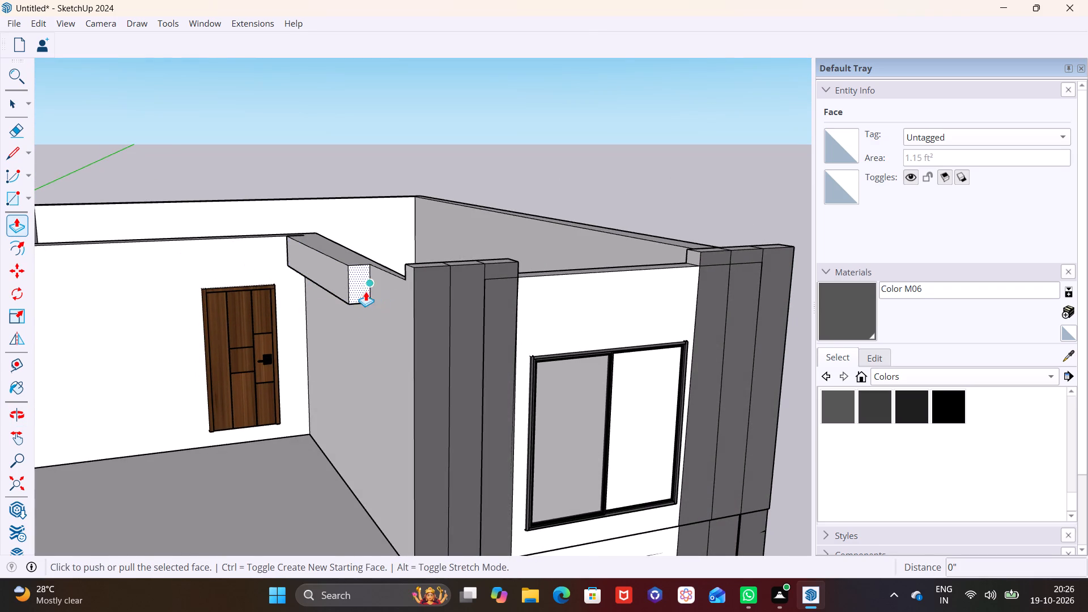
left_click(363, 291)
left_click(421, 312)
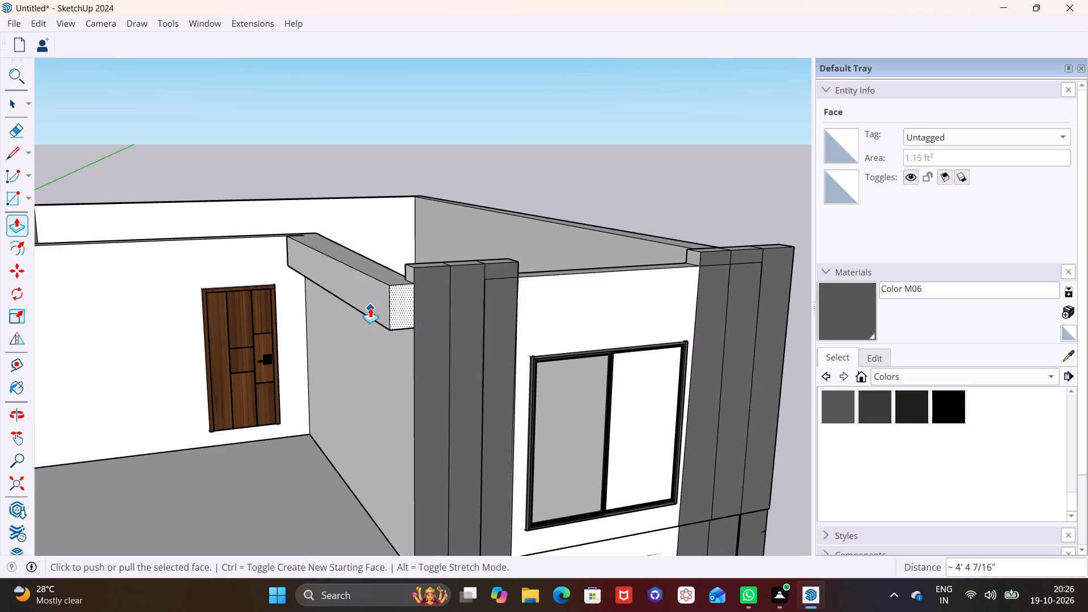
left_click(396, 305)
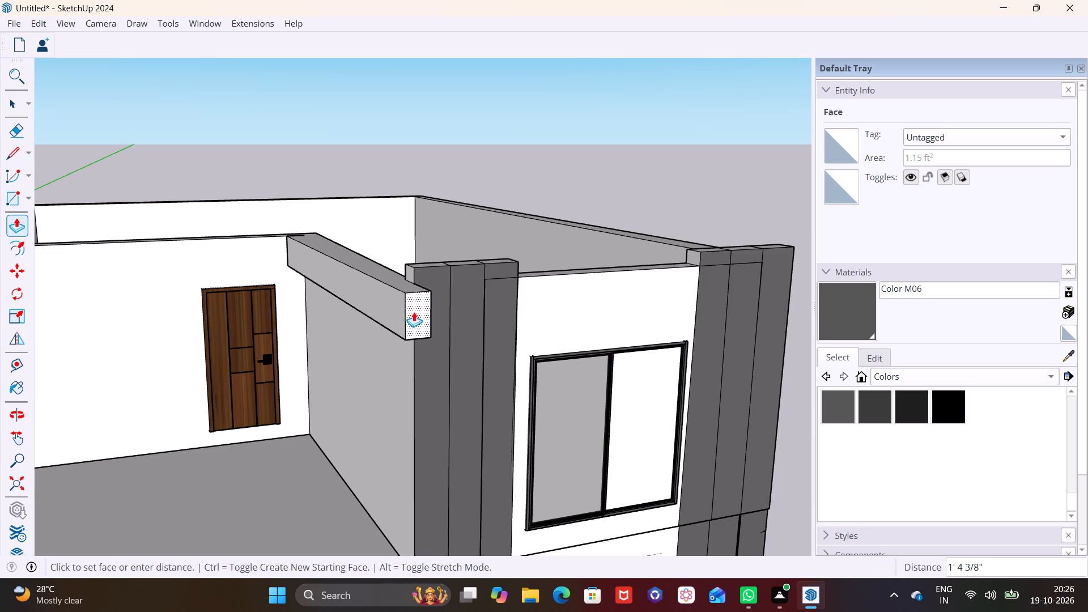
left_click(414, 312)
Push the band's projecting front end face back by about 4 5/8".
middle_click_drag(480, 304, 283, 342)
scroll(316, 332, "up", 3)
middle_click_drag(389, 337, 379, 335)
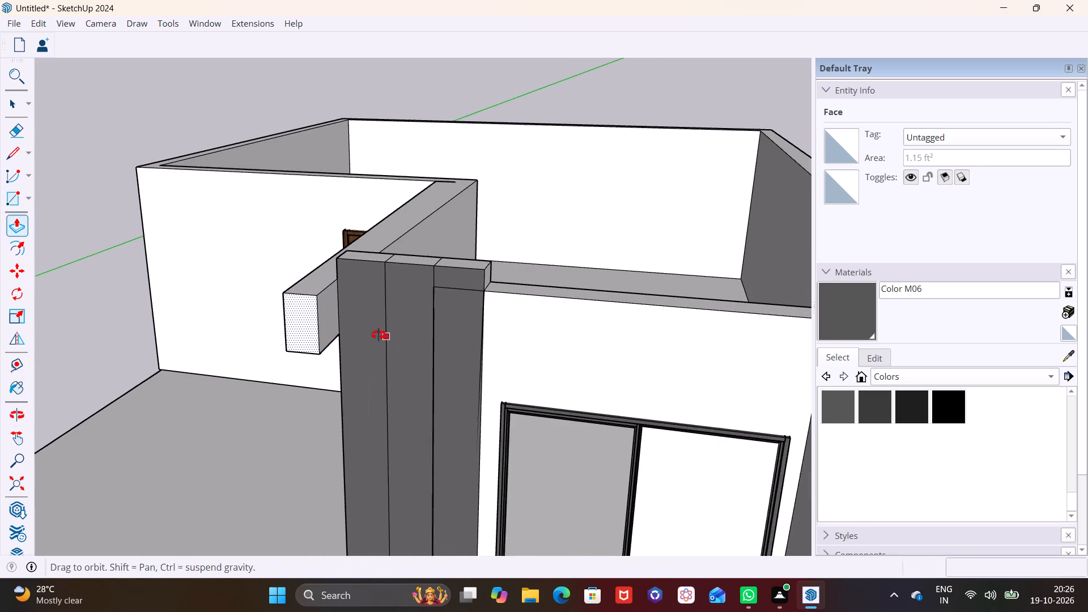
middle_click_drag(379, 335, 260, 323)
key("space")
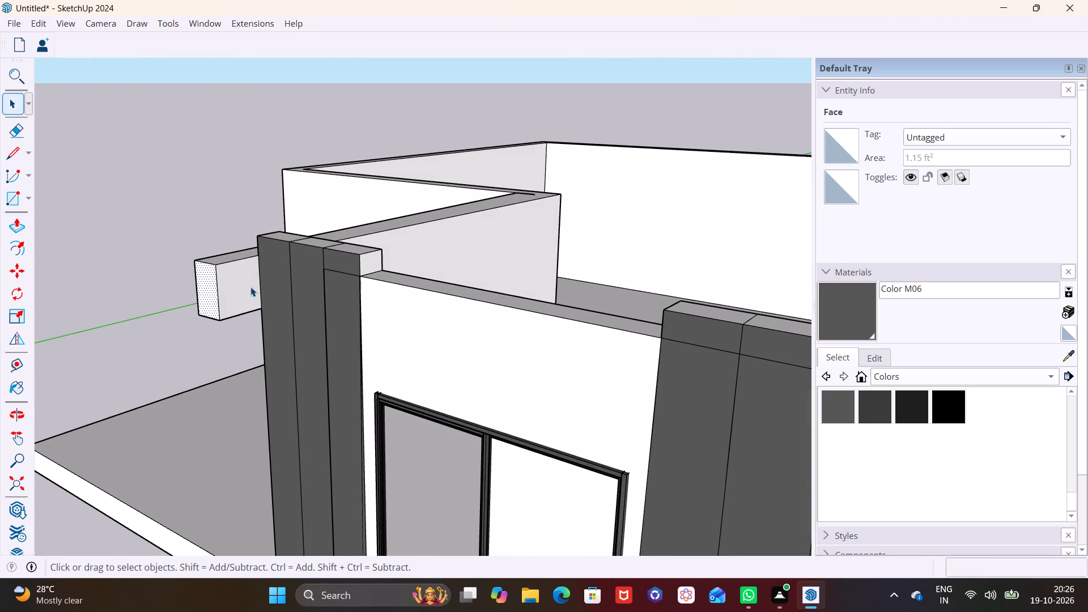
left_click(12, 161)
scroll(241, 316, "up", 4)
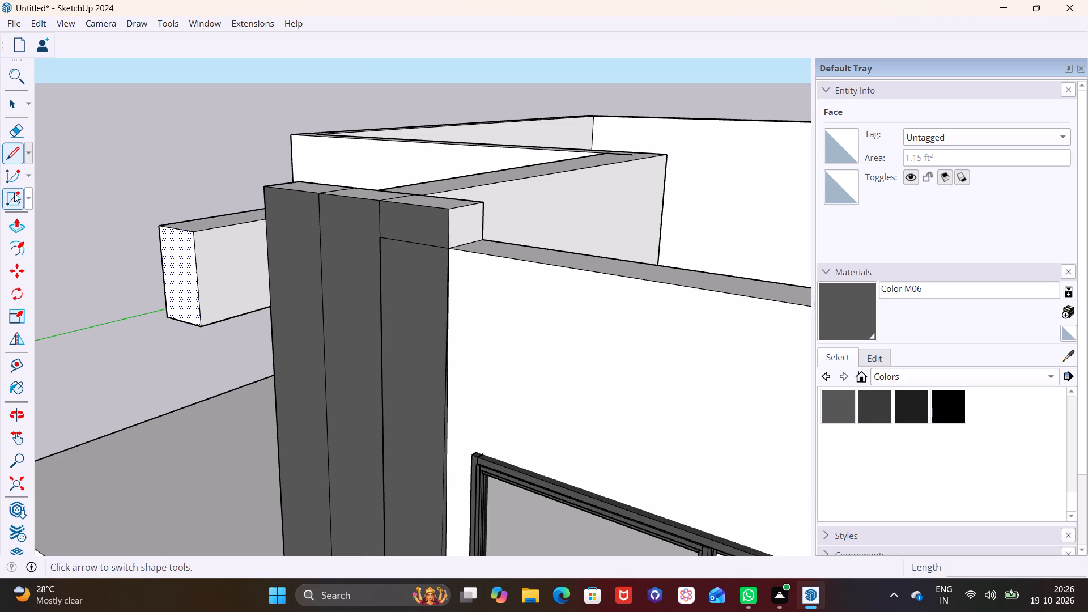
left_click(18, 224)
left_click(173, 269)
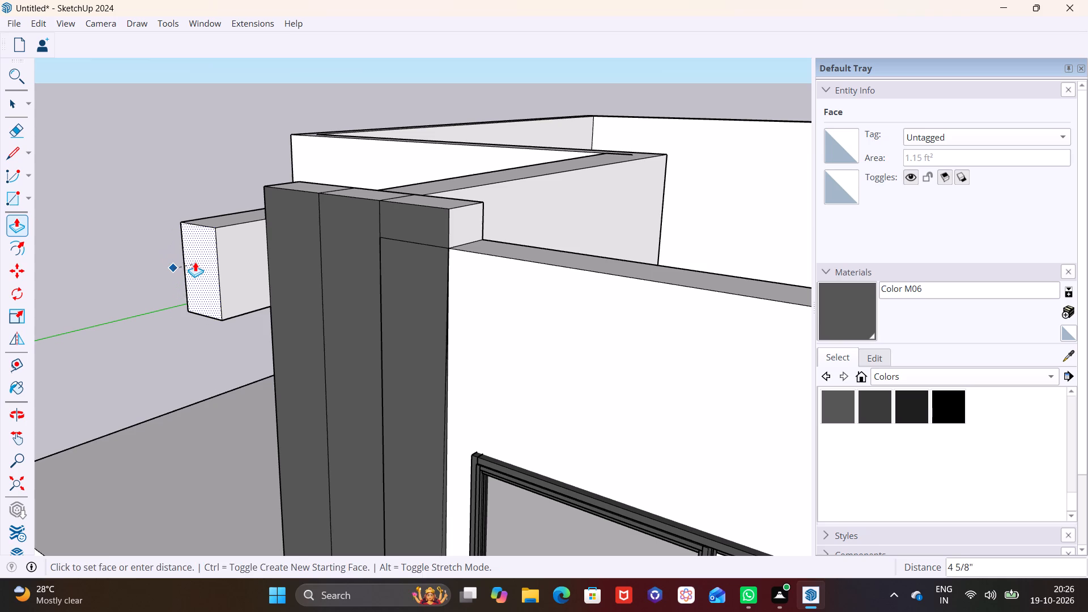
left_click(195, 262)
Draw a vertical line about 1' 4 15/16" long on the band's side face where it meets the dark corner strip.
left_click(16, 161)
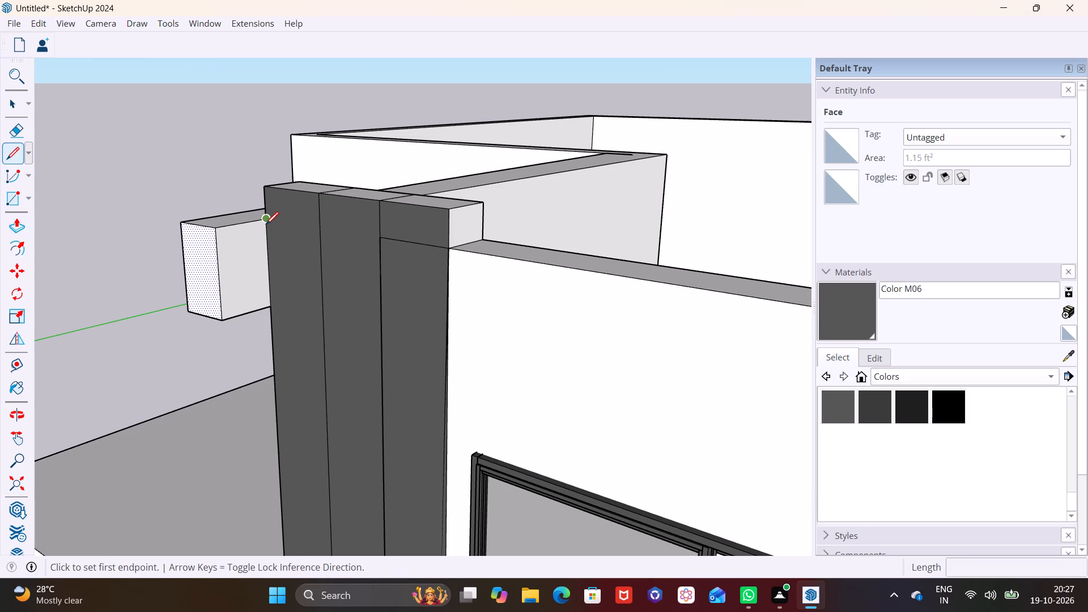
left_click(266, 224)
left_click(272, 305)
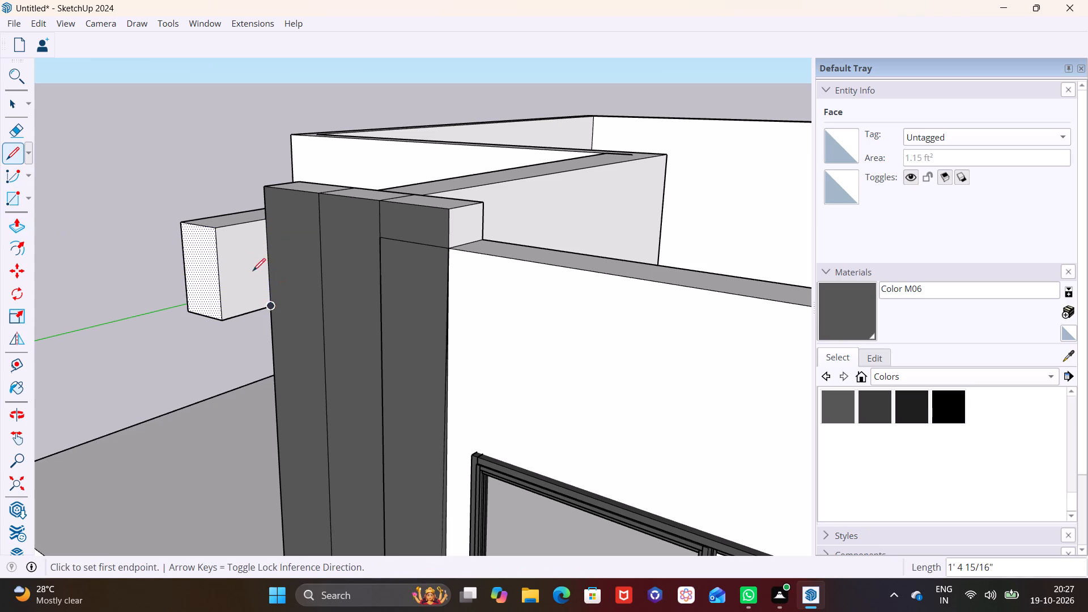
Pull the face beside the dark corner strip about 16' 2 1/4" across the front facade, past the far strips.
key("space")
left_click(250, 276)
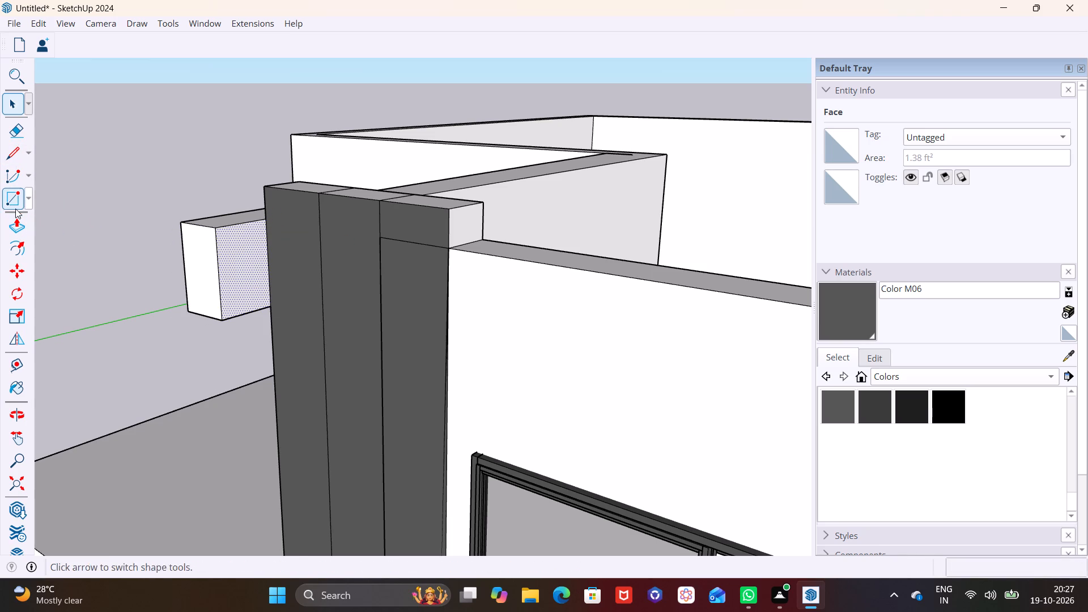
left_click(16, 216)
left_click(250, 268)
scroll(392, 308, "down", 5)
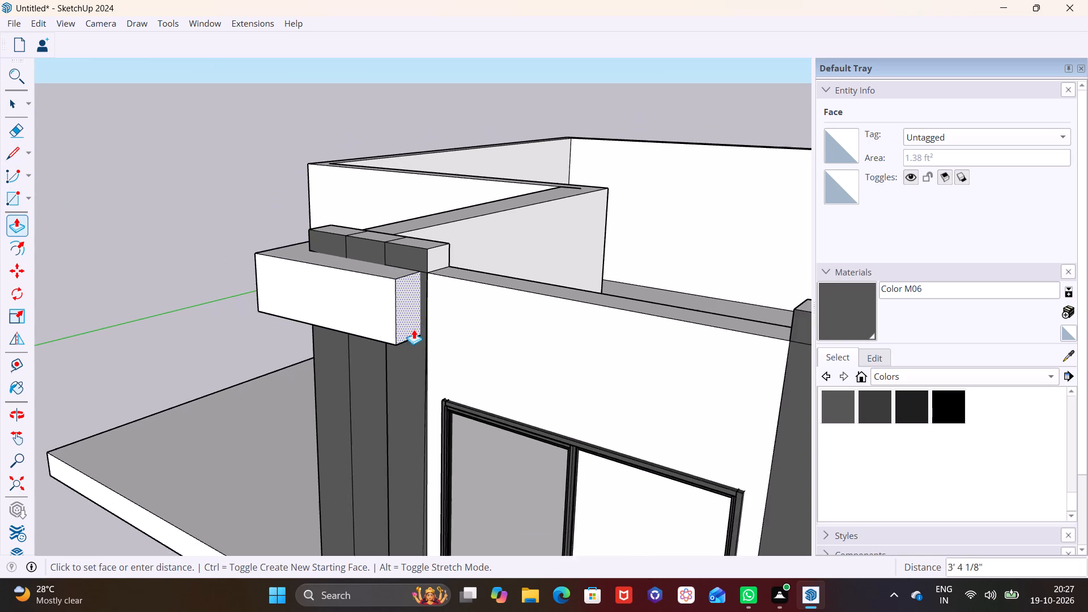
scroll(414, 329, "down", 3)
middle_click_drag(433, 339, 396, 329, "shift")
scroll(621, 393, "down", 3)
middle_click_drag(609, 390, 518, 377, "shift")
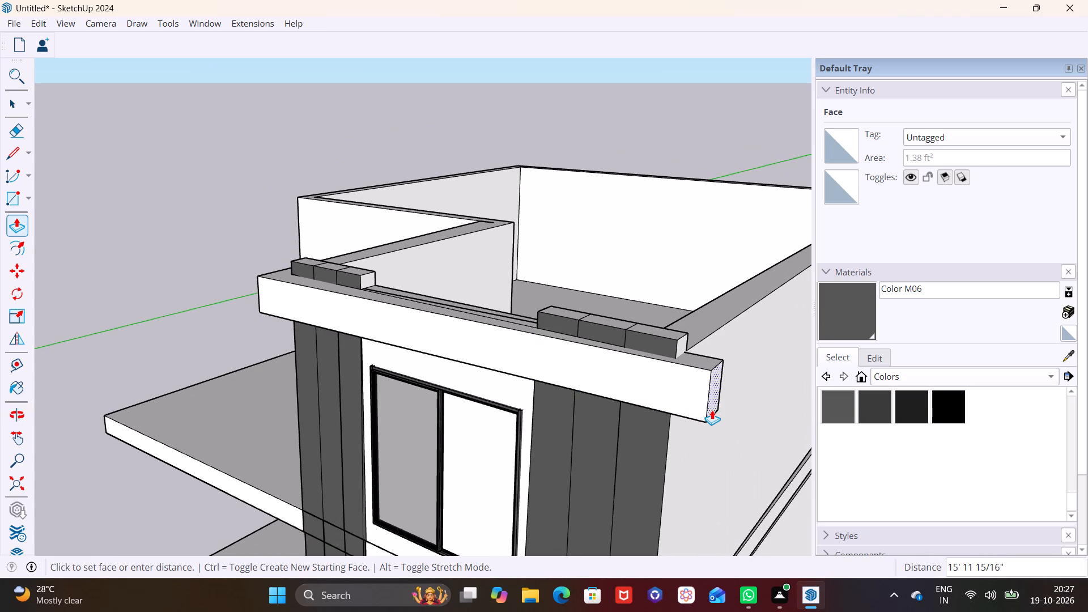
left_click(719, 415)
Draw a vertical line down the inner face of the band's far end, where it meets the outer side wall.
middle_click_drag(739, 406, 254, 438)
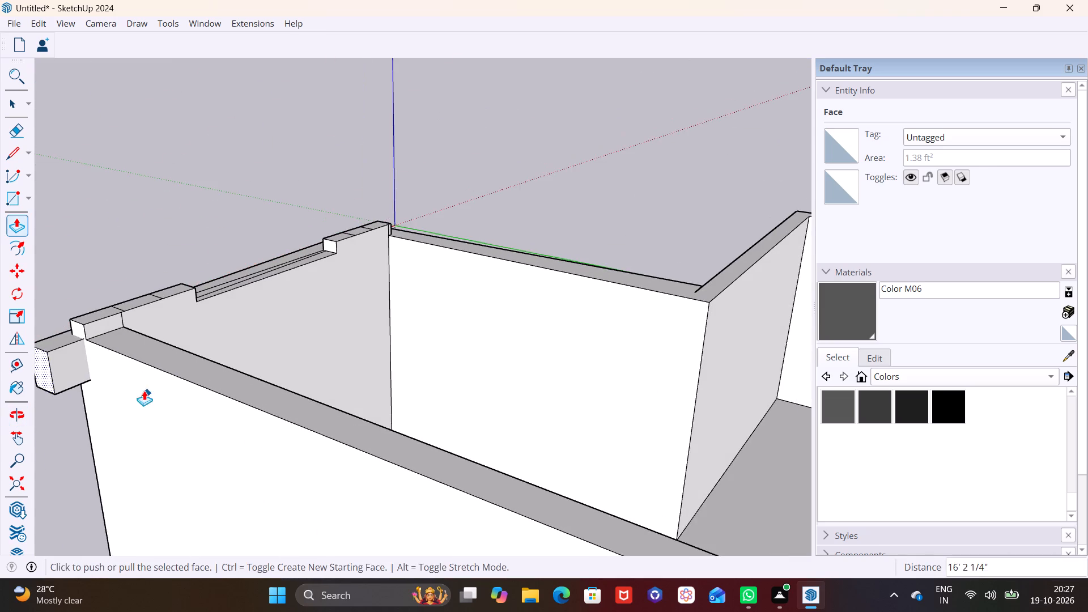
scroll(124, 370, "up", 1)
middle_click_drag(143, 359, 265, 365, "shift")
scroll(220, 364, "up", 3)
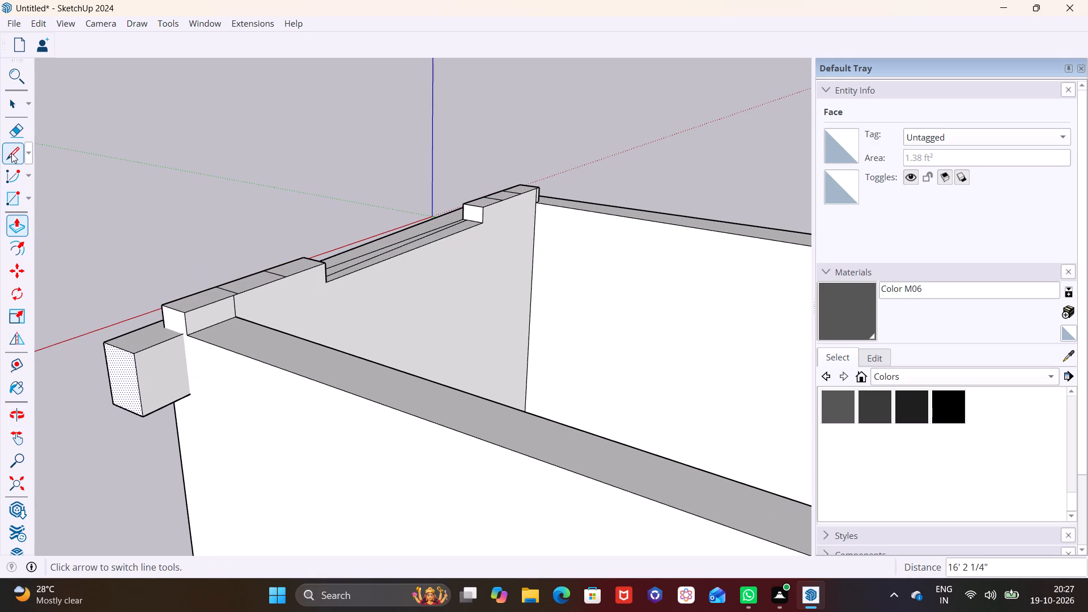
left_click(11, 153)
scroll(181, 332, "up", 2)
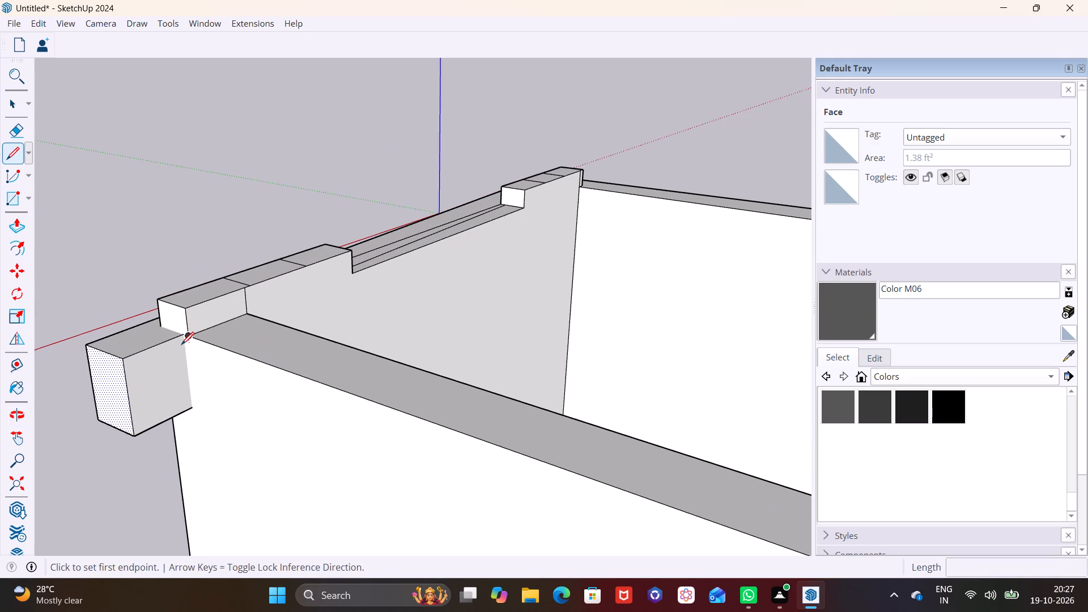
left_click(180, 338)
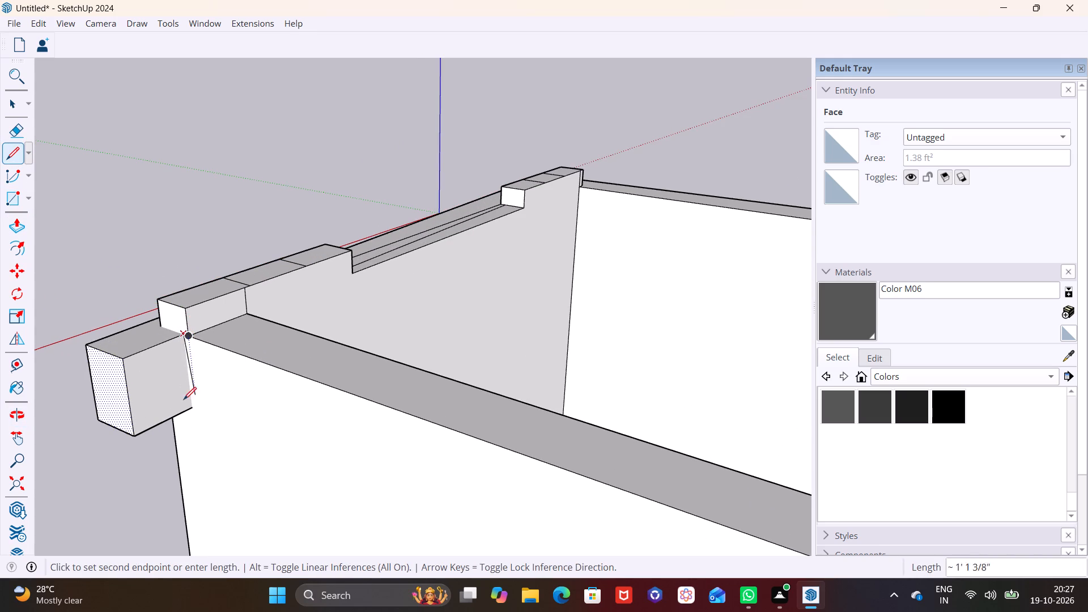
left_click(185, 408)
Pull the inner face of the band's far end out about 1/4" at the outer side wall.
key("space")
left_click(169, 393)
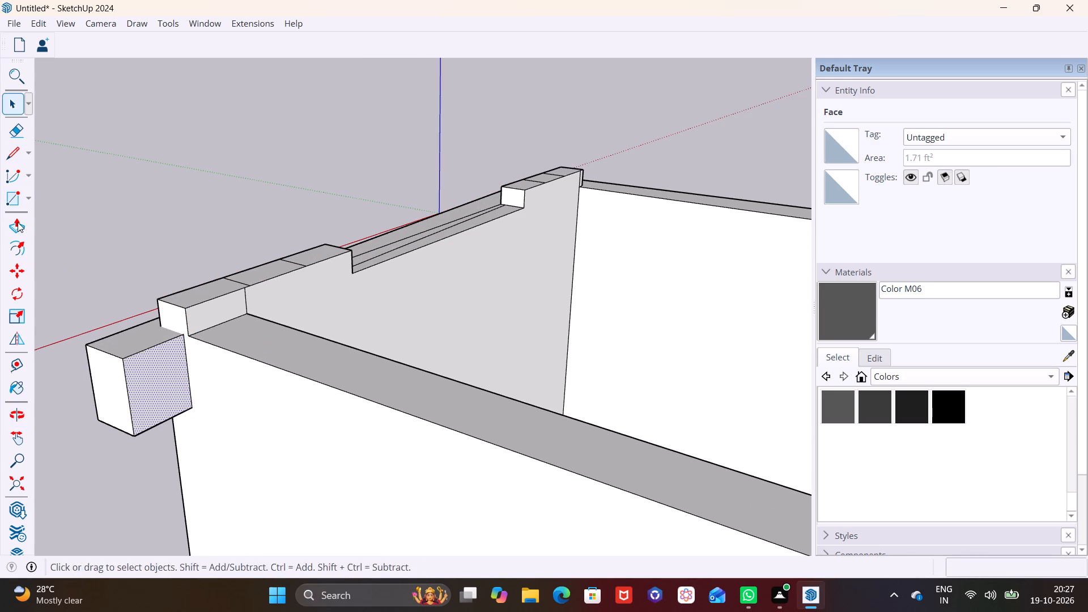
left_click(18, 222)
left_click_drag(137, 381, 142, 381)
left_click(177, 397)
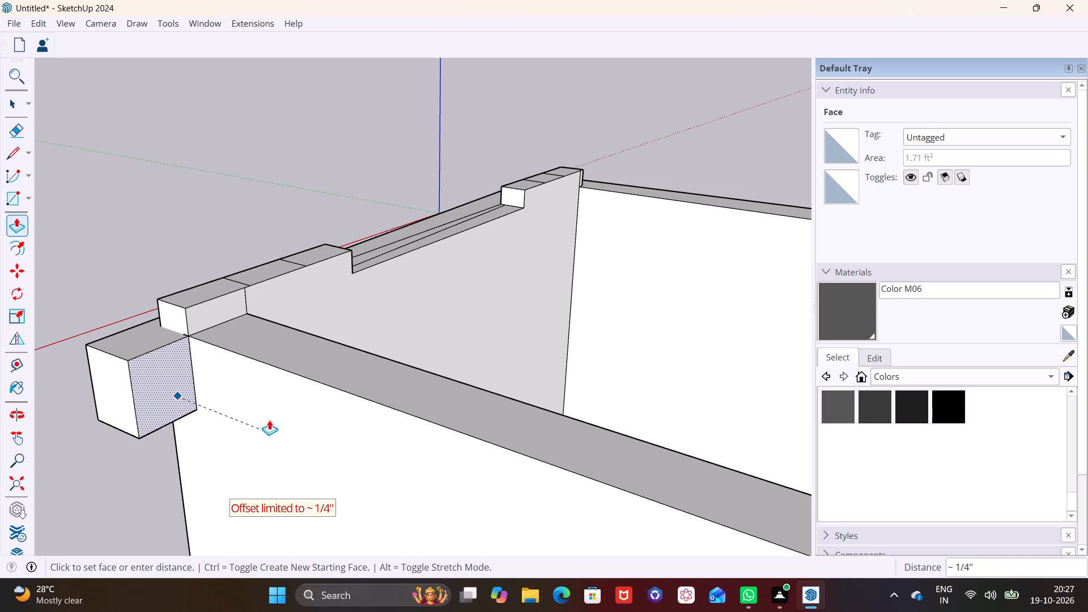
left_click(269, 420)
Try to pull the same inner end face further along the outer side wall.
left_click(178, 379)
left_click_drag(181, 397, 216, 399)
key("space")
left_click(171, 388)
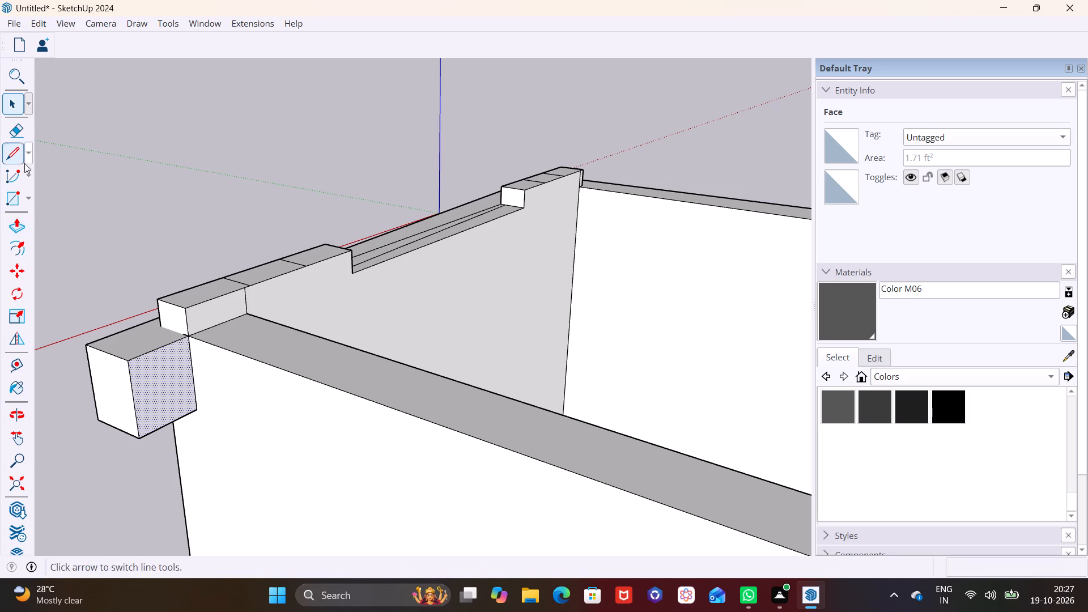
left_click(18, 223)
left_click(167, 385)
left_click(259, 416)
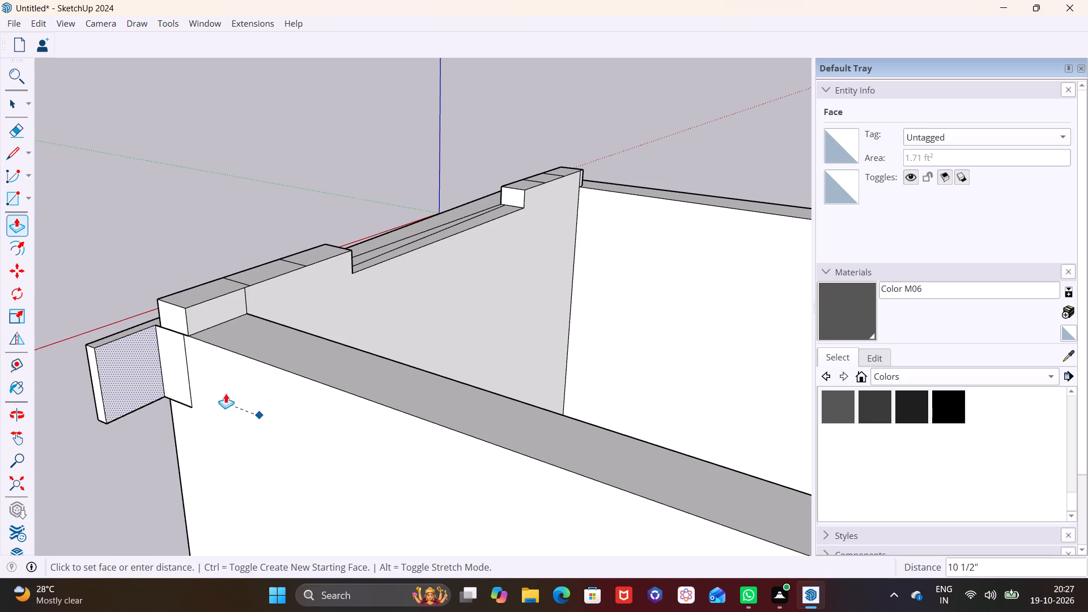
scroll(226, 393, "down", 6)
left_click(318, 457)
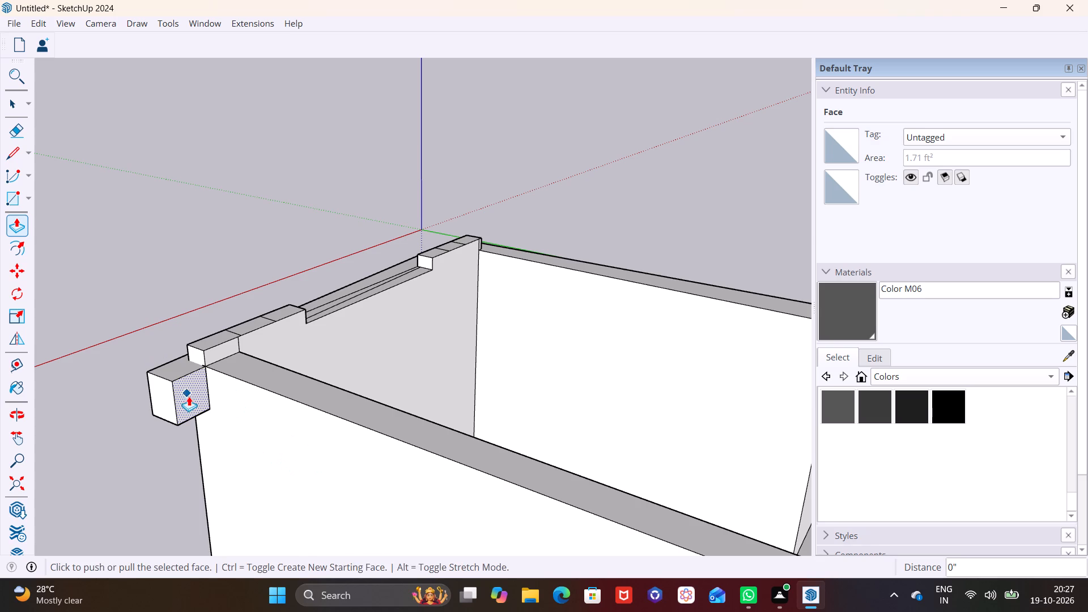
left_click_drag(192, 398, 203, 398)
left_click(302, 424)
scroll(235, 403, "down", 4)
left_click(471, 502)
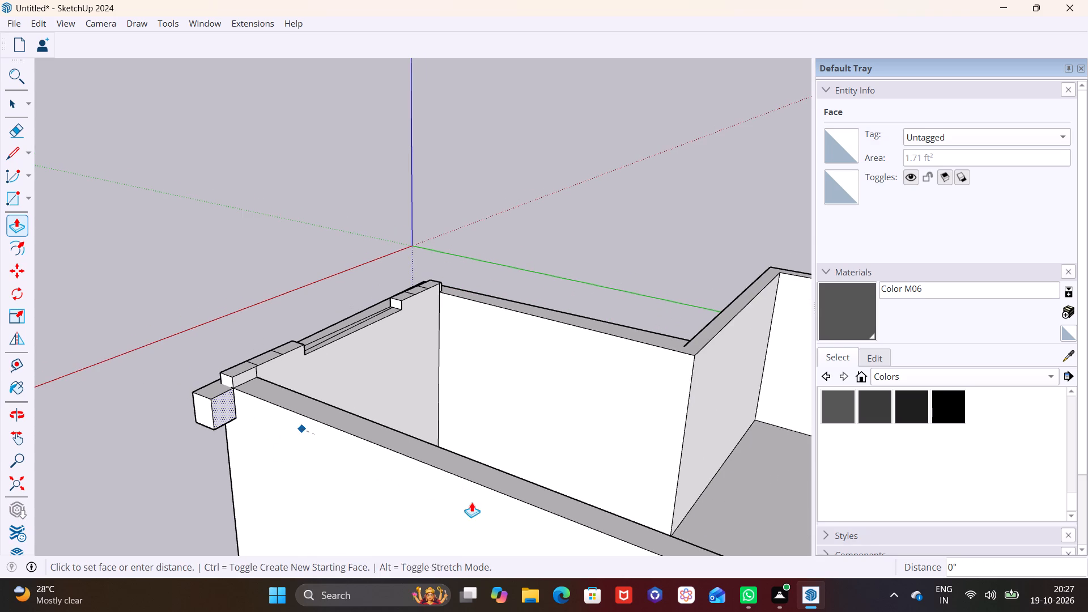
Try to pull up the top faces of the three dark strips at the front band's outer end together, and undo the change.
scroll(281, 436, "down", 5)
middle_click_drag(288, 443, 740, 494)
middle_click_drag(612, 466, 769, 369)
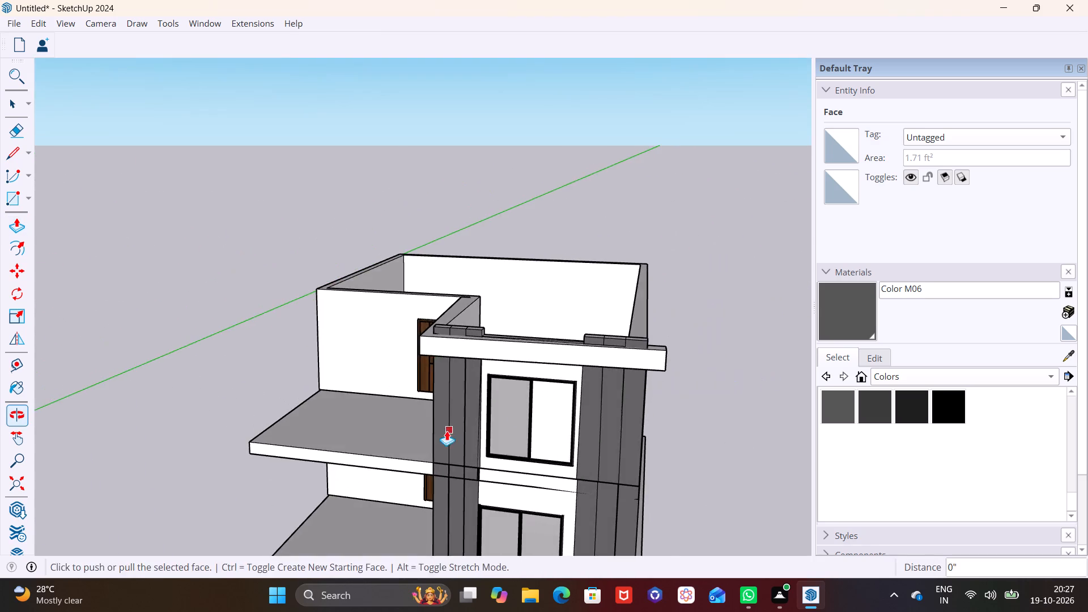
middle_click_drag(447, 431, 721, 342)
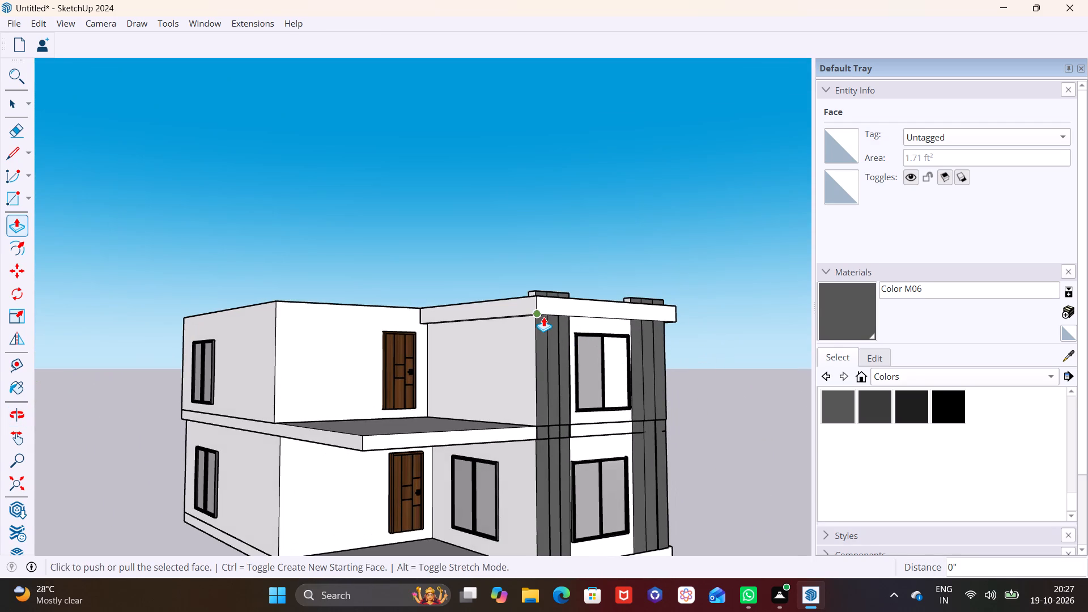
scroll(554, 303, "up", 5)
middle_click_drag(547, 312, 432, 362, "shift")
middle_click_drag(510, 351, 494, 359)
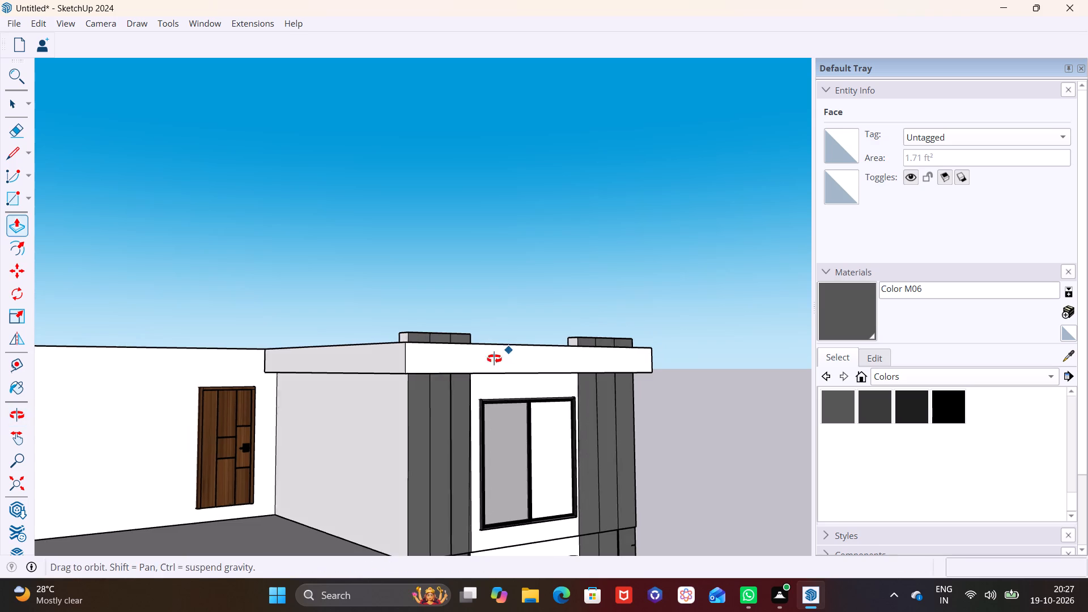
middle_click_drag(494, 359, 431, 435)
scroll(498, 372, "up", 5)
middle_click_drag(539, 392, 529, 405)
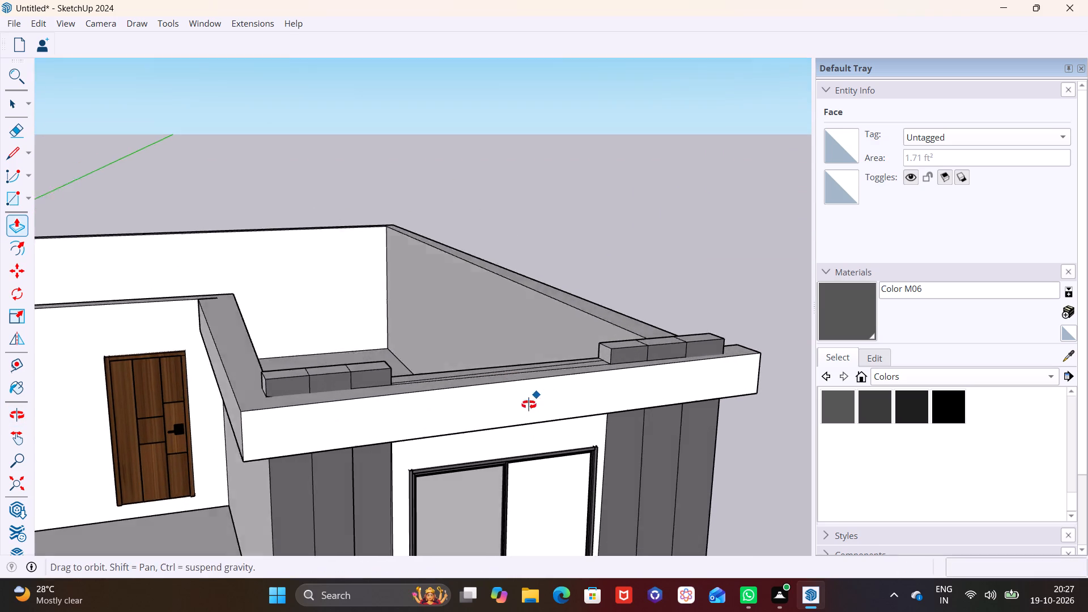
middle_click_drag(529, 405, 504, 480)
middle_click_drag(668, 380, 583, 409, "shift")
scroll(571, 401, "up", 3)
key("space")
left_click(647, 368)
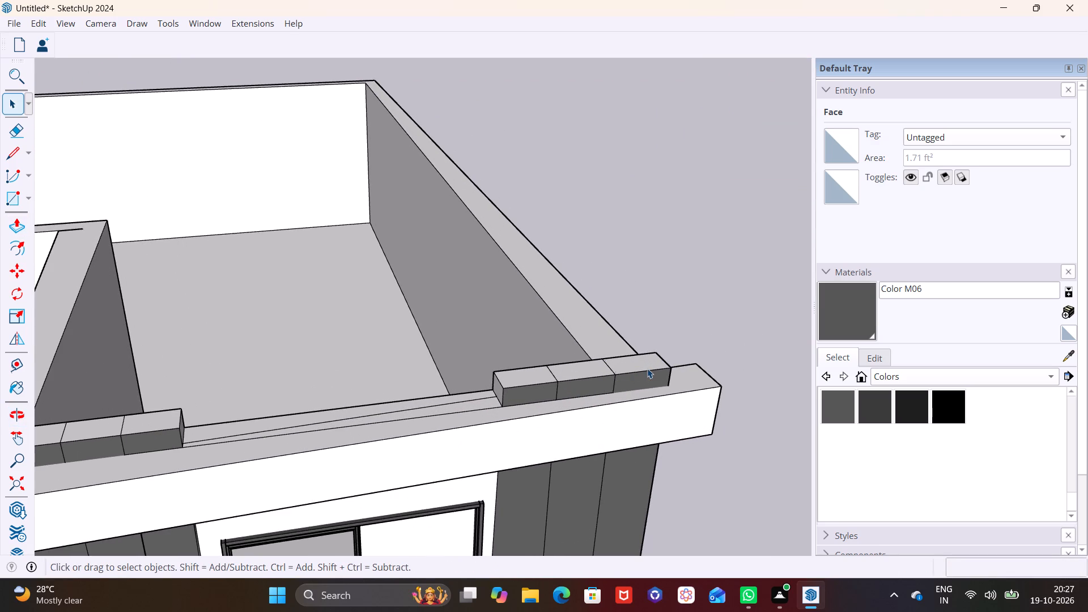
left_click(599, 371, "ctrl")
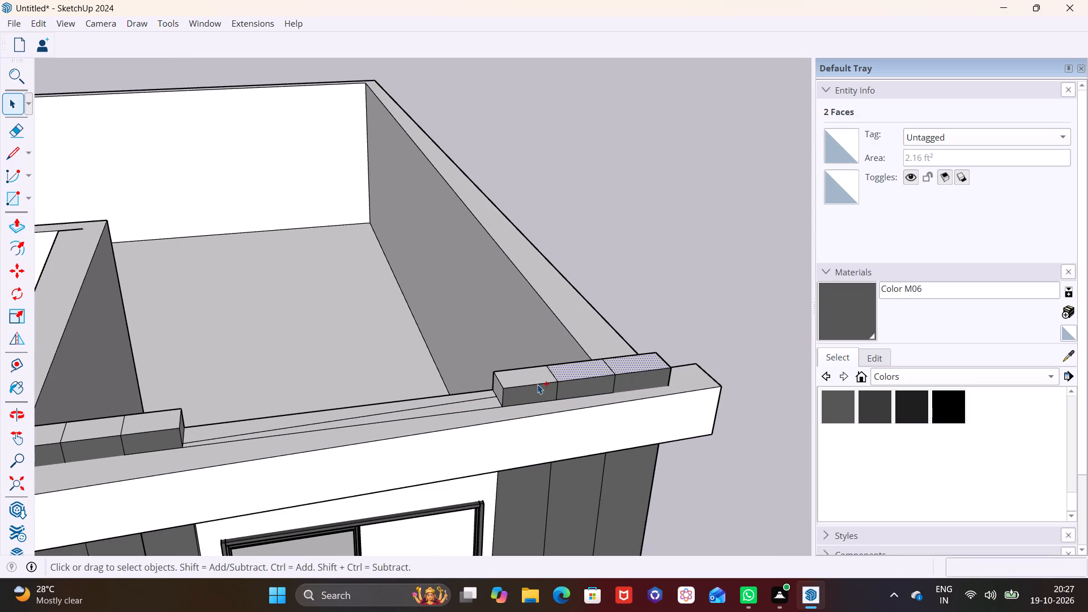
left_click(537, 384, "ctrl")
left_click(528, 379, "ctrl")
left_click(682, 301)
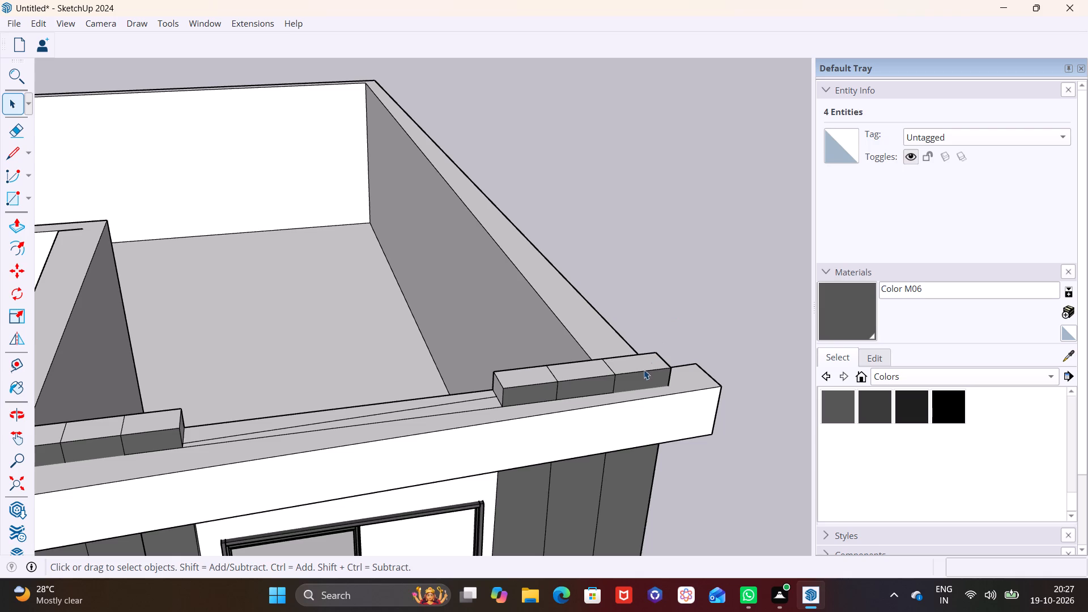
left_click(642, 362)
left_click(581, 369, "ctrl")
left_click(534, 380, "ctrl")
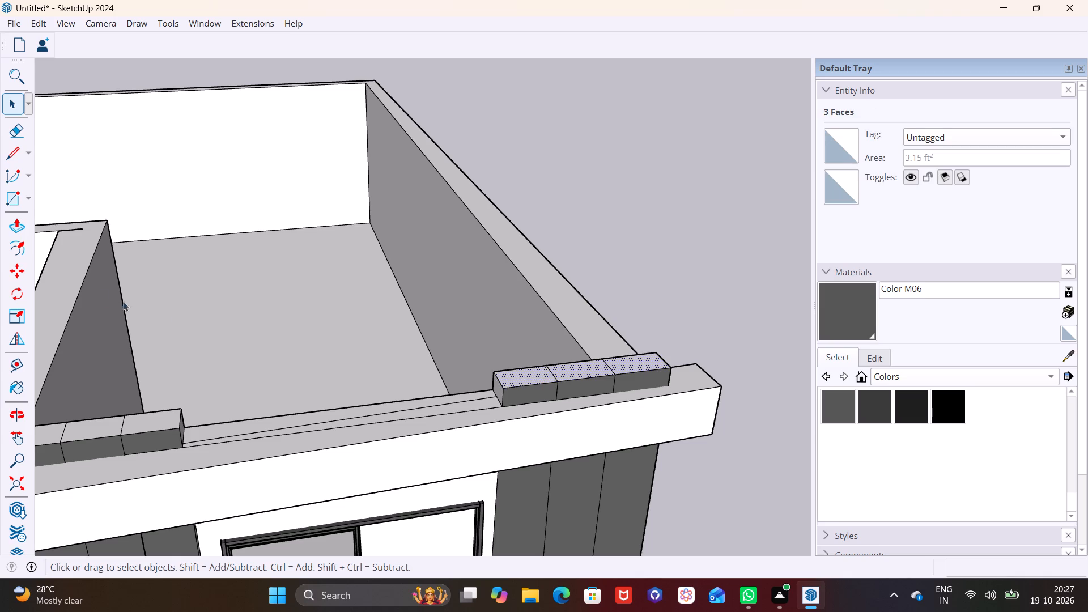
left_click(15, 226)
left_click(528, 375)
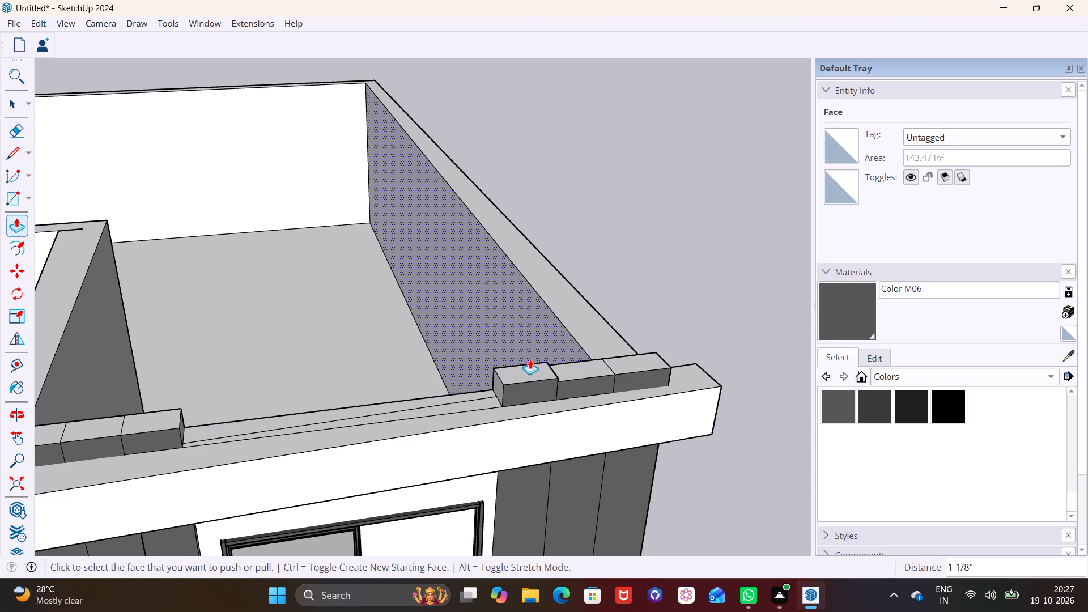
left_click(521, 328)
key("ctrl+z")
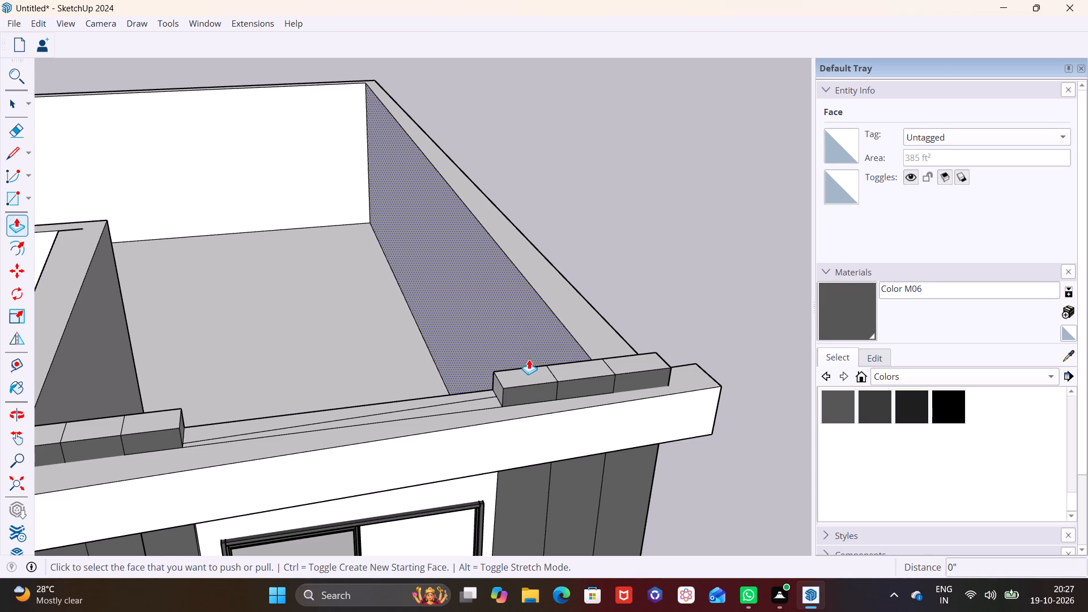
Pull the tops of the three dark strips at the front band's outer end up by one equal distance, forming a tall block.
left_click(533, 372)
left_click(535, 299)
key("space")
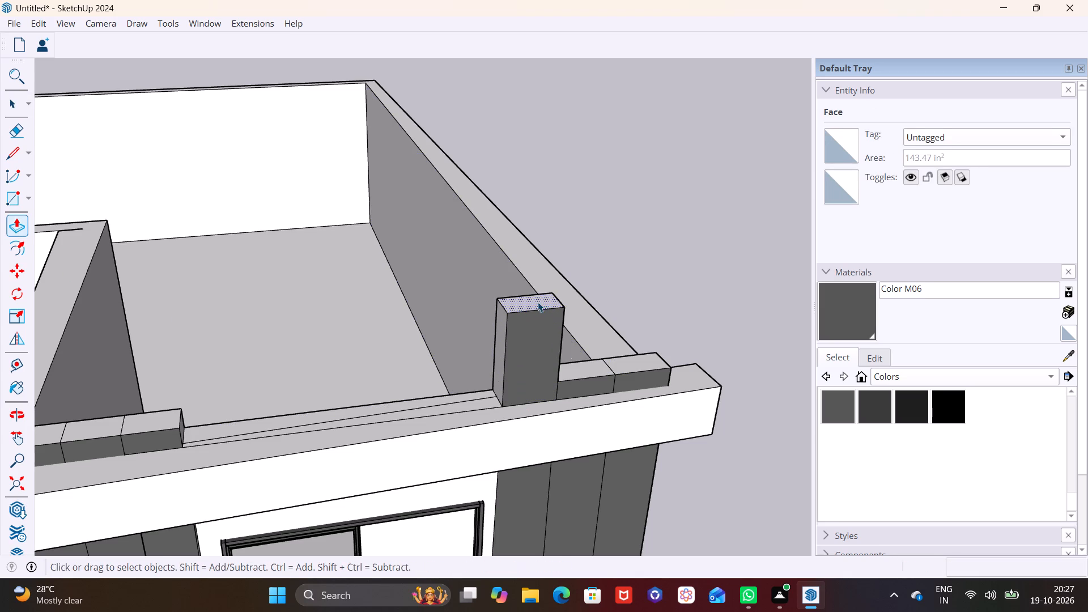
left_click(593, 370)
left_click(12, 224)
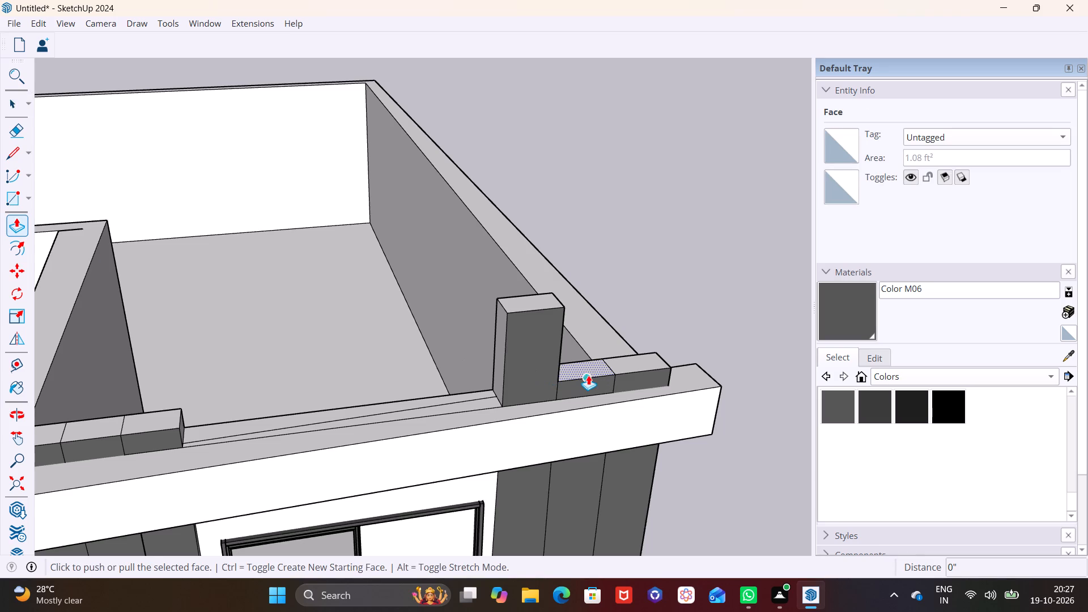
double_click(589, 372)
key("space")
left_click(630, 362)
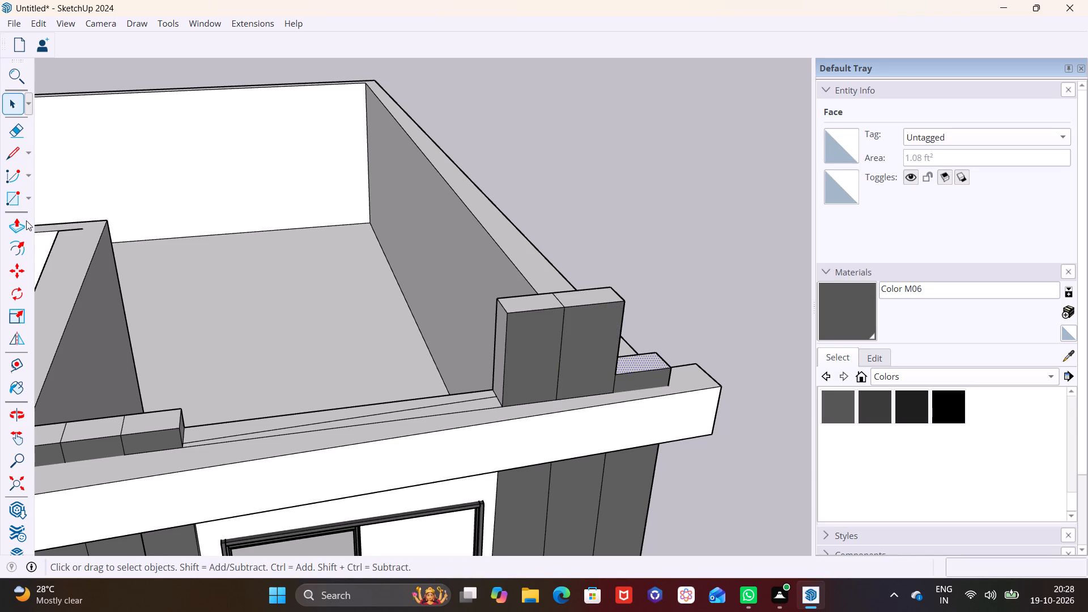
left_click(23, 220)
double_click(636, 369)
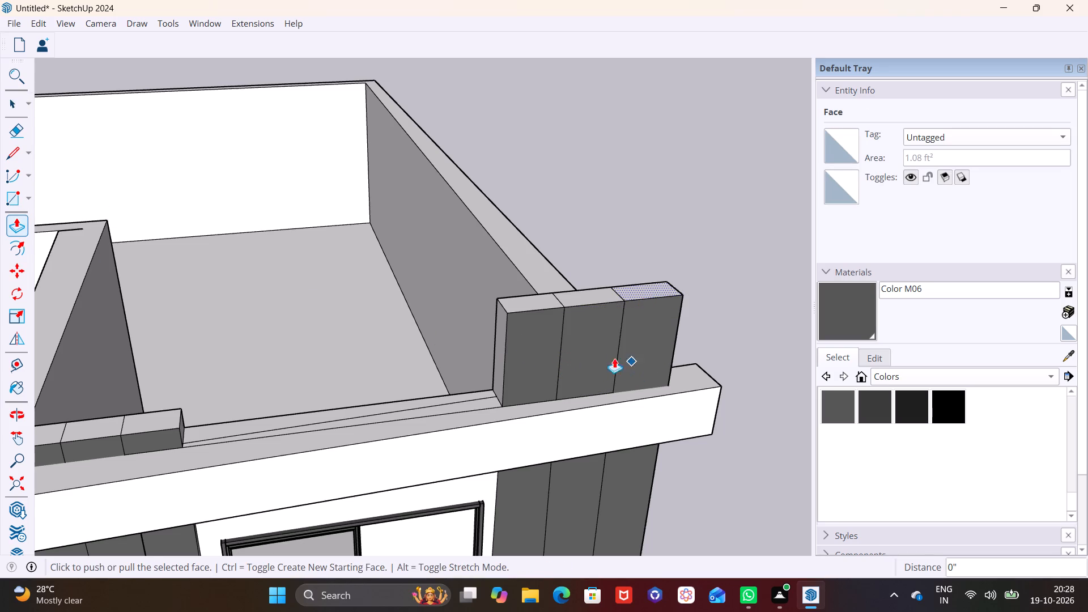
Raise the tops of the three dark strips near the door-side corner by the same distance as the other block.
scroll(499, 347, "down", 3)
middle_click_drag(428, 447, 411, 260)
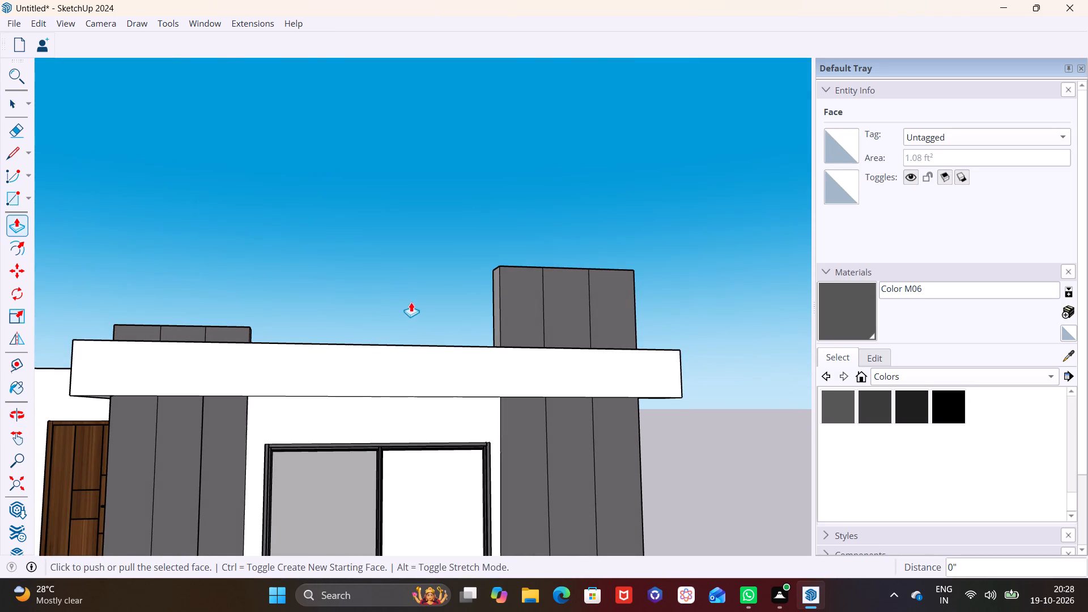
middle_click_drag(414, 313, 503, 352, "shift")
middle_click_drag(390, 354, 367, 506)
key("space")
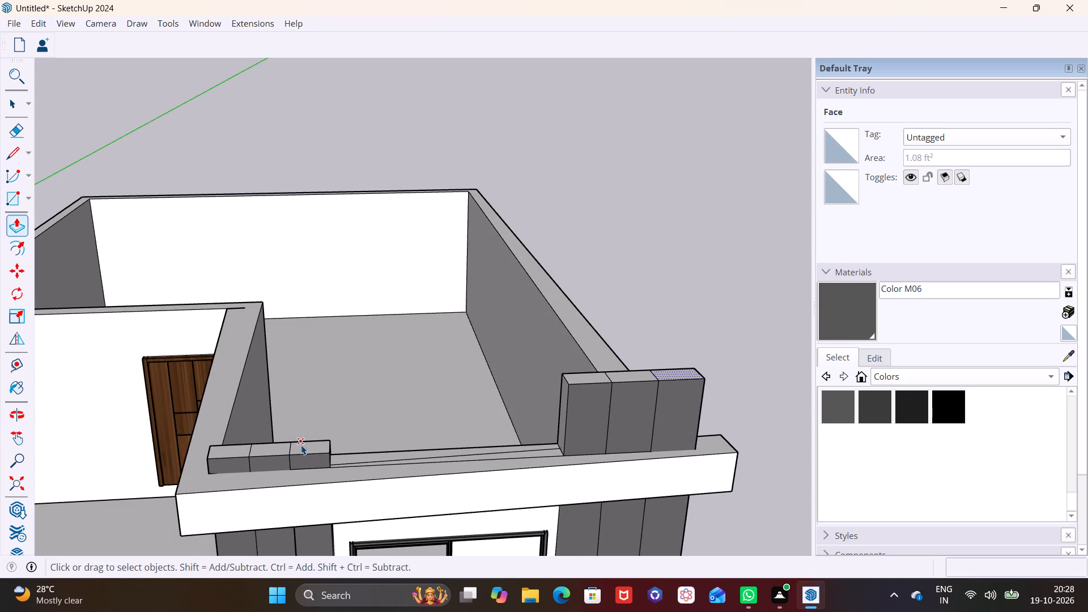
left_click(312, 449)
left_click(22, 227)
scroll(292, 448, "up", 2)
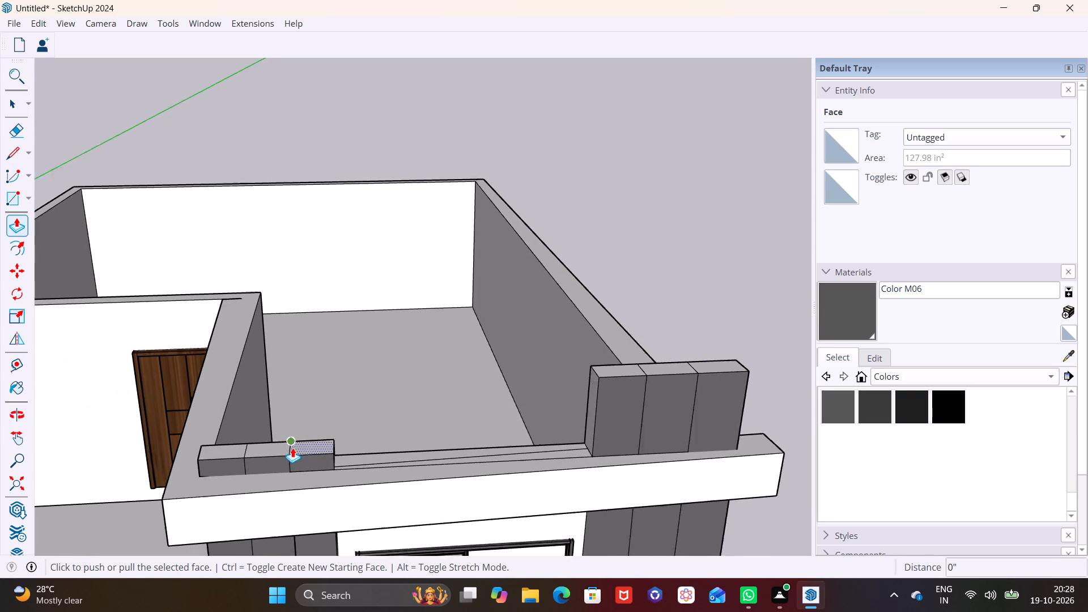
scroll(292, 448, "up", 1)
double_click(311, 447)
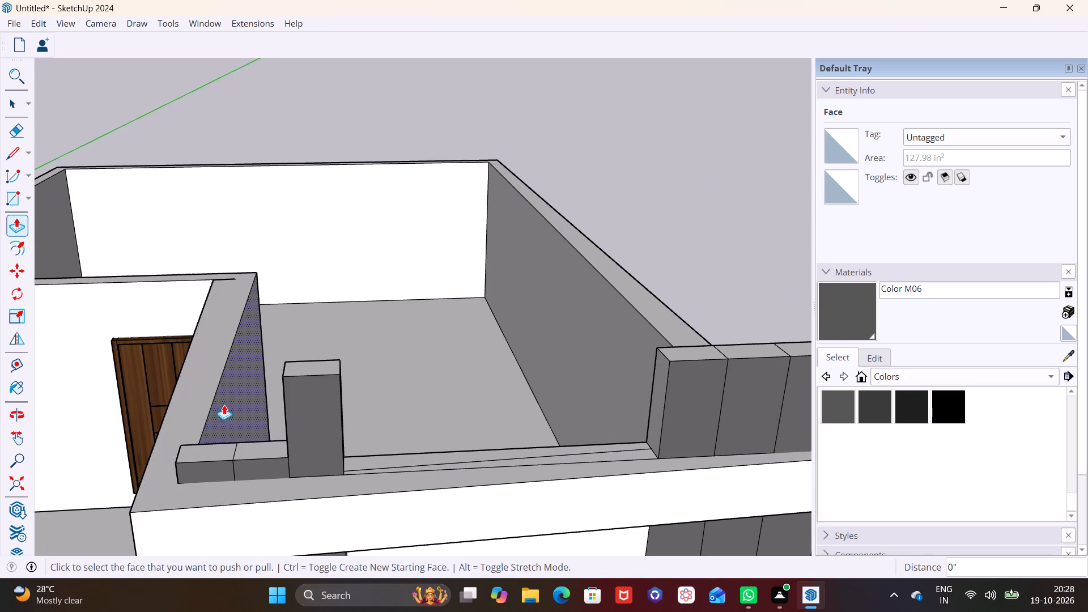
double_click(258, 445)
double_click(220, 448)
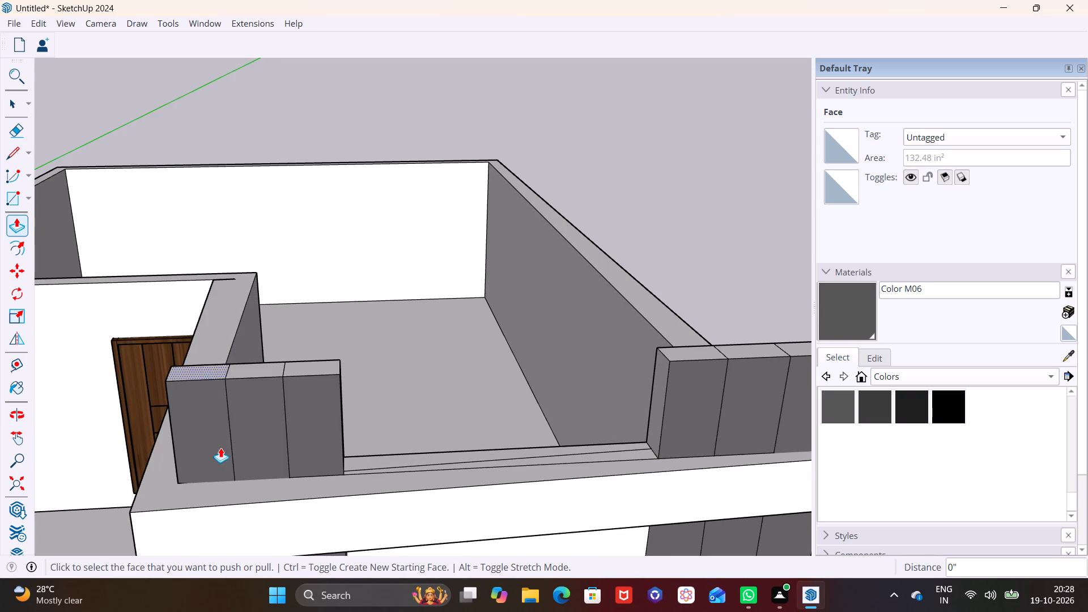
Pull the continuous top face of the band and roof-level walls up about 2 7/8" as a new starting face.
scroll(250, 450, "down", 3)
middle_click_drag(299, 462, 588, 367)
scroll(467, 421, "down", 5)
middle_click_drag(460, 443, 466, 312, "shift")
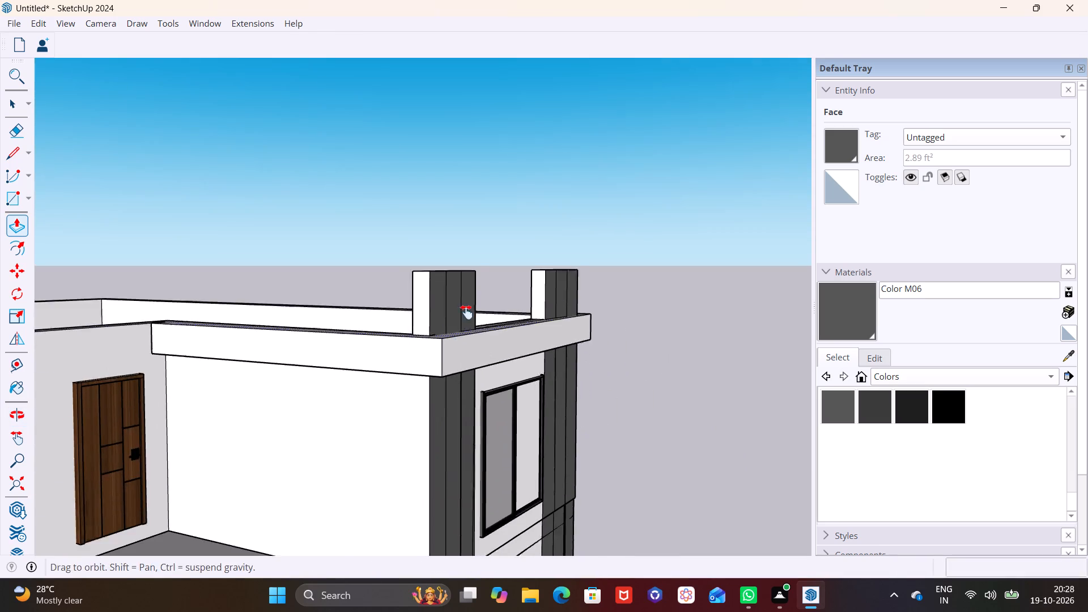
middle_click_drag(466, 312, 467, 309, "shift")
middle_click_drag(483, 423, 428, 384)
scroll(359, 313, "up", 1)
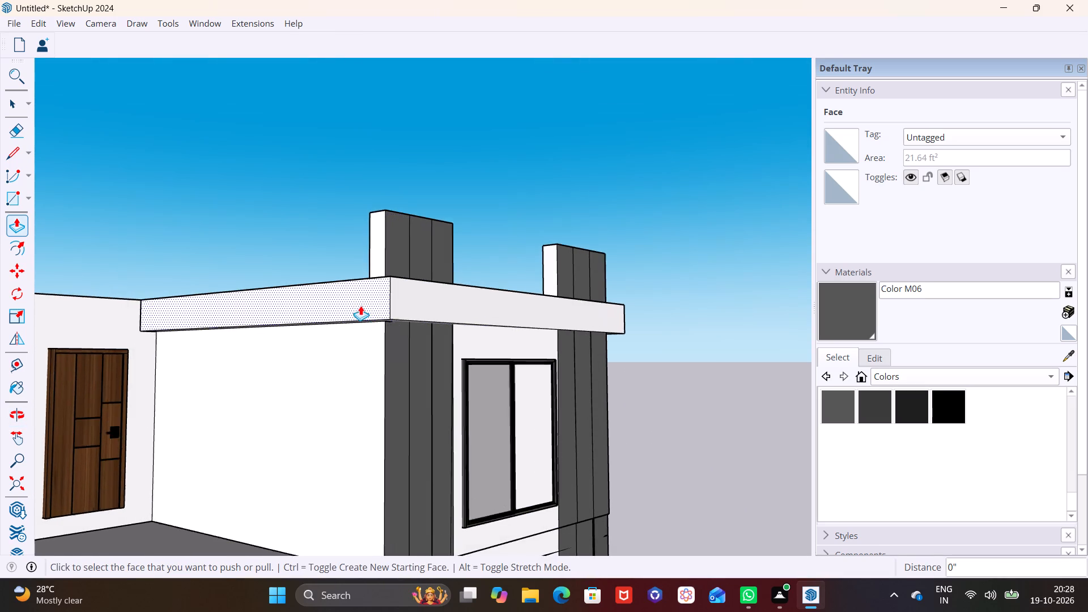
scroll(360, 305, "up", 2)
middle_click_drag(375, 299, 343, 403, "shift")
middle_click_drag(411, 390, 364, 510)
scroll(370, 473, "up", 1)
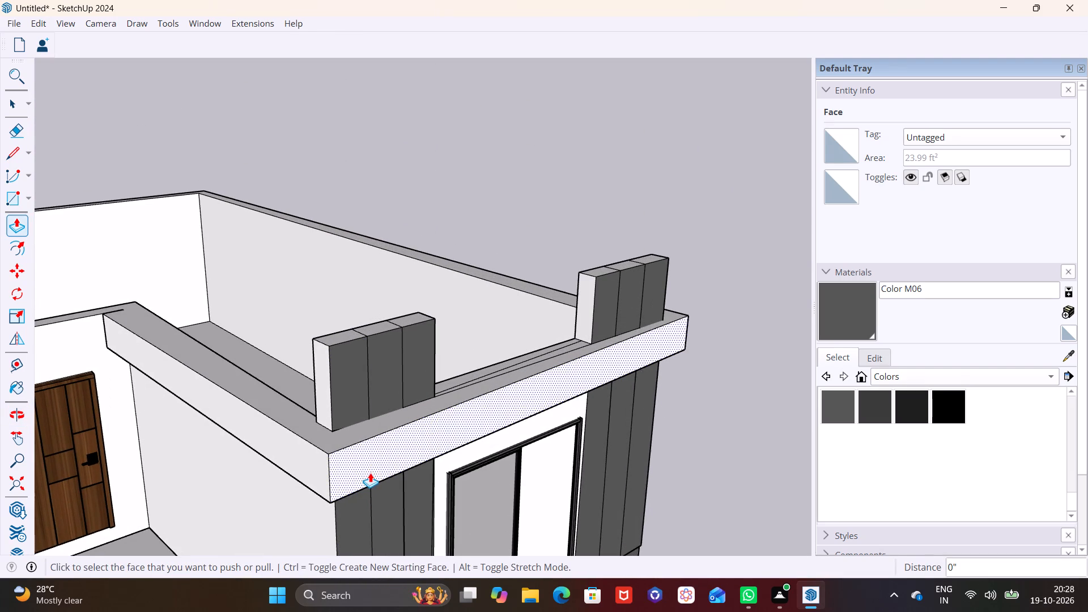
key("space")
left_click(333, 437)
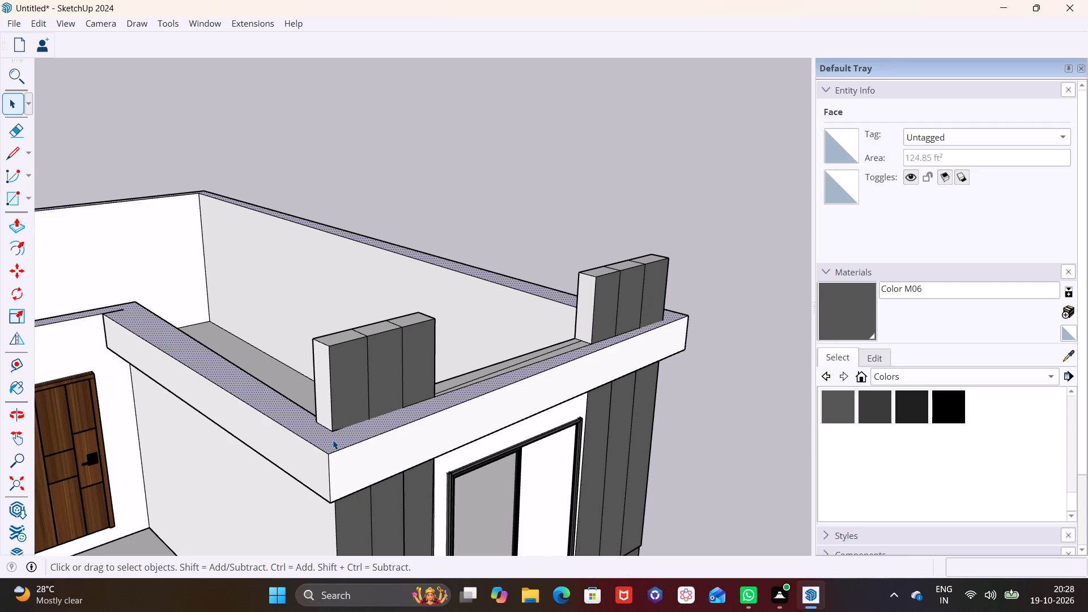
left_click(20, 226)
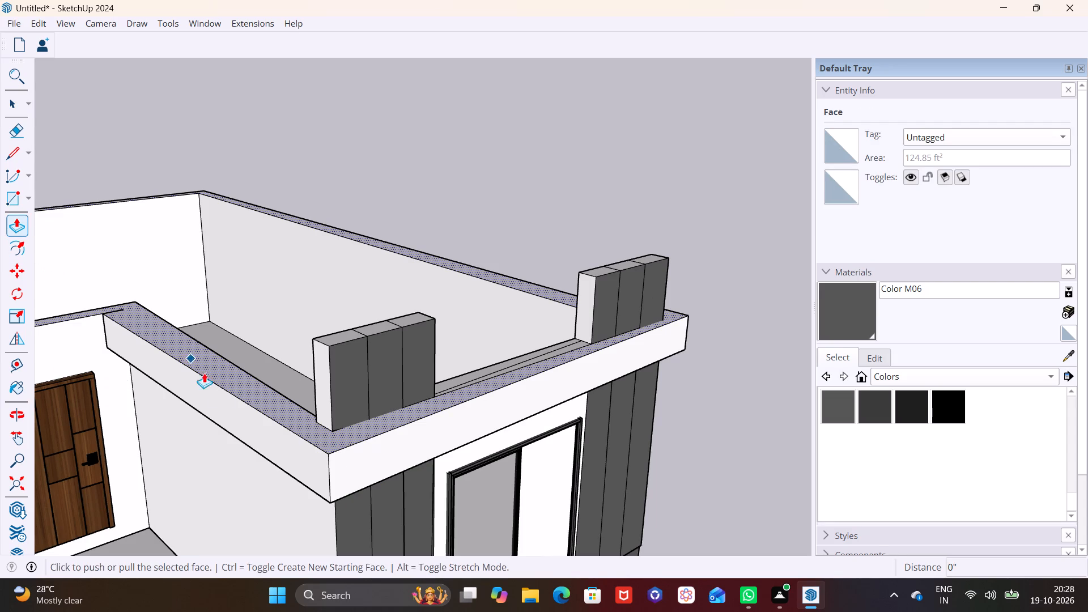
left_click(258, 396)
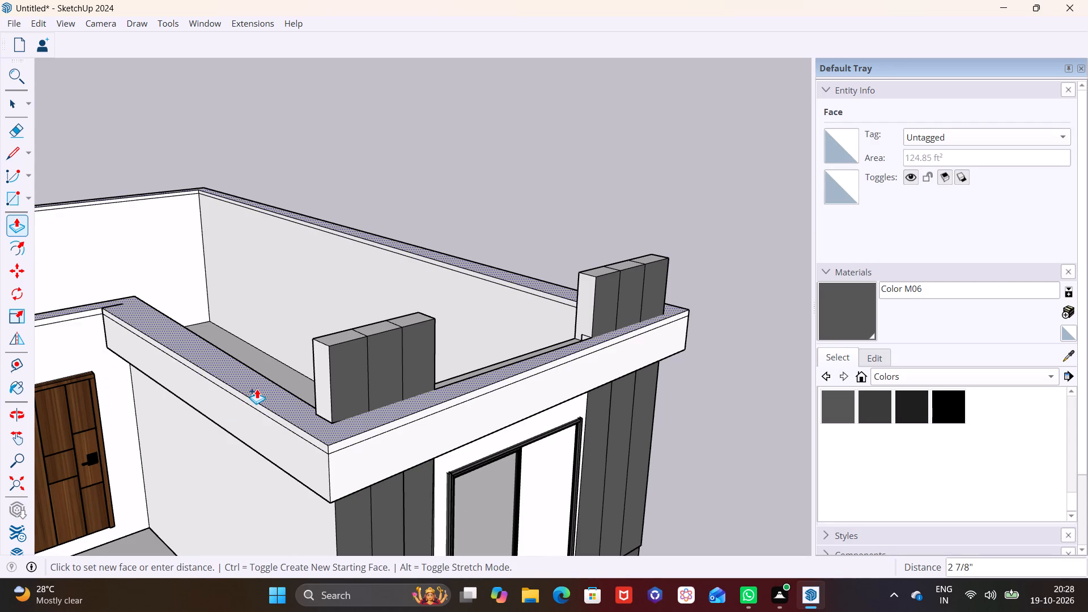
left_click(257, 389)
key("space")
left_click(745, 486)
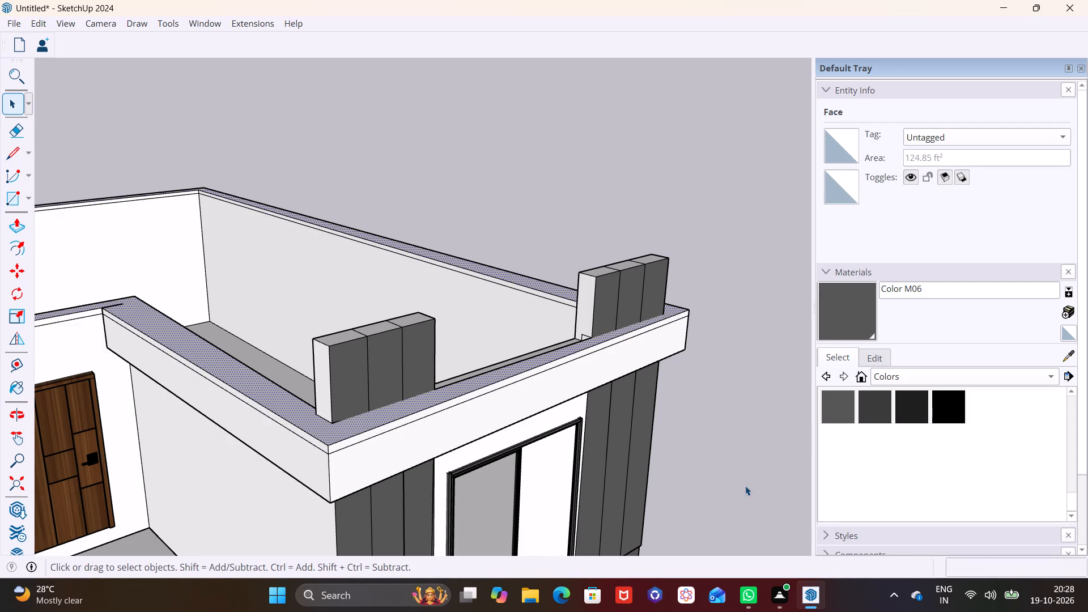
Examine the raised wall top, band and strip blocks from the front corner and the door side.
scroll(545, 459, "down", 3)
middle_click_drag(518, 473, 652, 364)
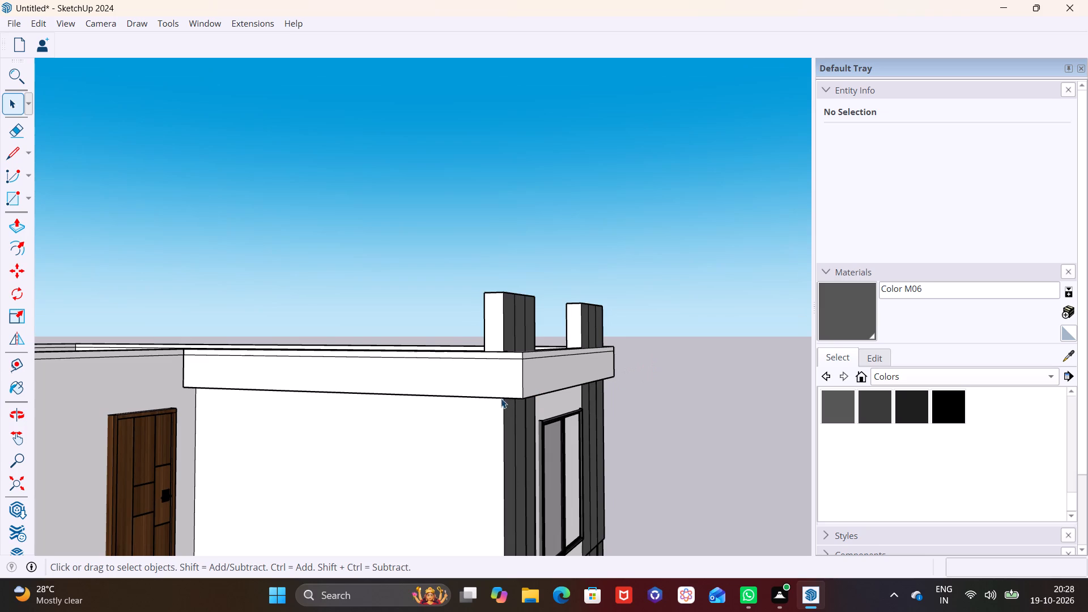
scroll(500, 399, "down", 1)
middle_click_drag(510, 414, 431, 447)
scroll(440, 430, "down", 2)
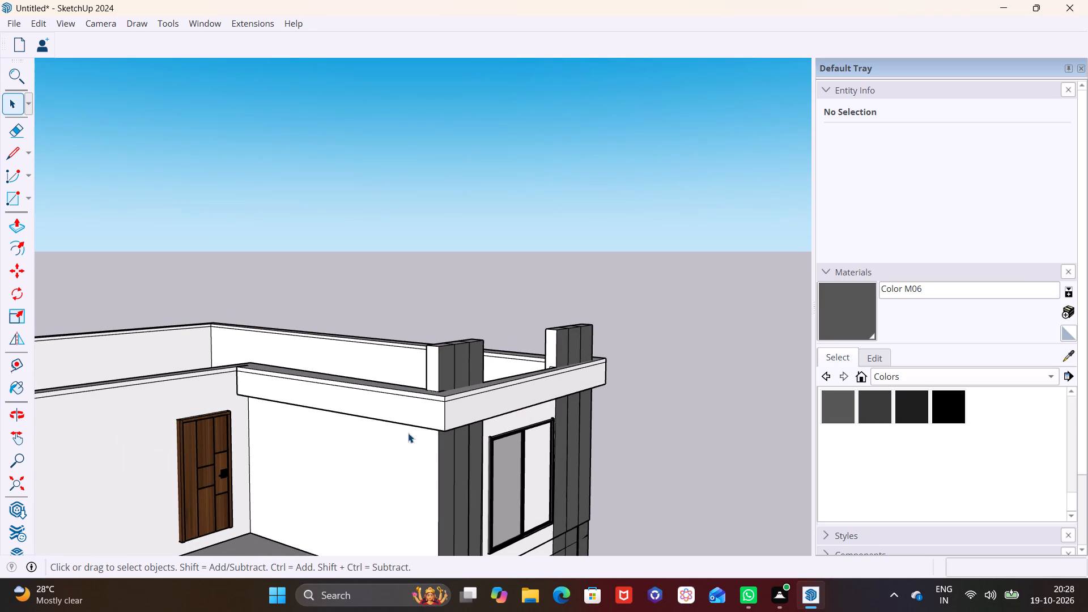
middle_click_drag(408, 433, 543, 423)
middle_click_drag(550, 432, 570, 432)
middle_click_drag(600, 441, 619, 440)
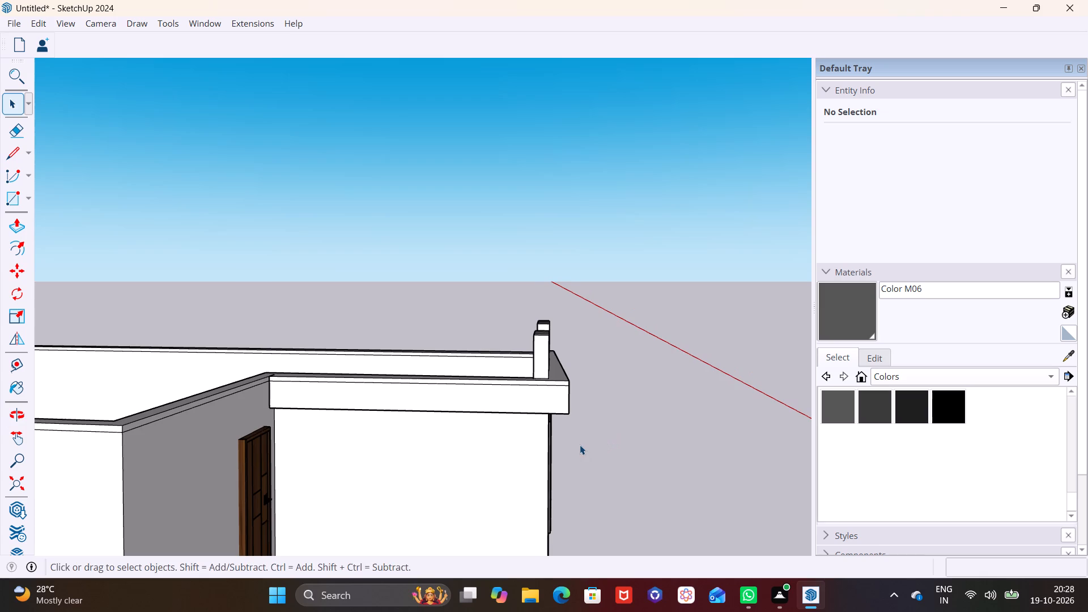
Draw a full-height rectangle about 8' 7" tall on the upper terrace side wall, along its outer edge beside the dark strips.
middle_click_drag(580, 445, 564, 403)
middle_click_drag(537, 463, 410, 453)
middle_click_drag(500, 440, 531, 384)
middle_click_drag(511, 435, 590, 444)
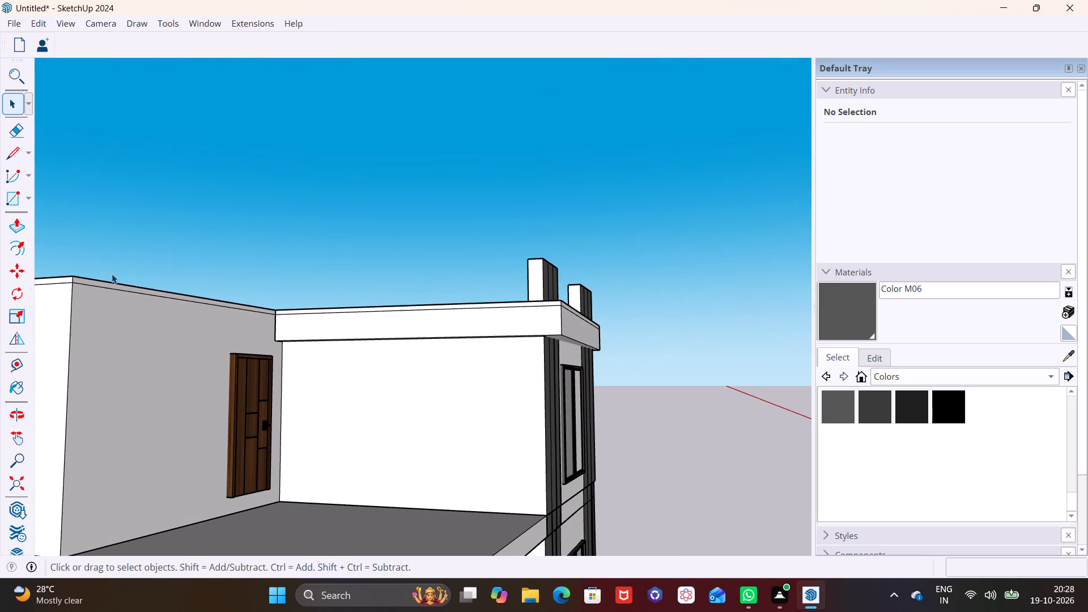
left_click(26, 195)
left_click(40, 221)
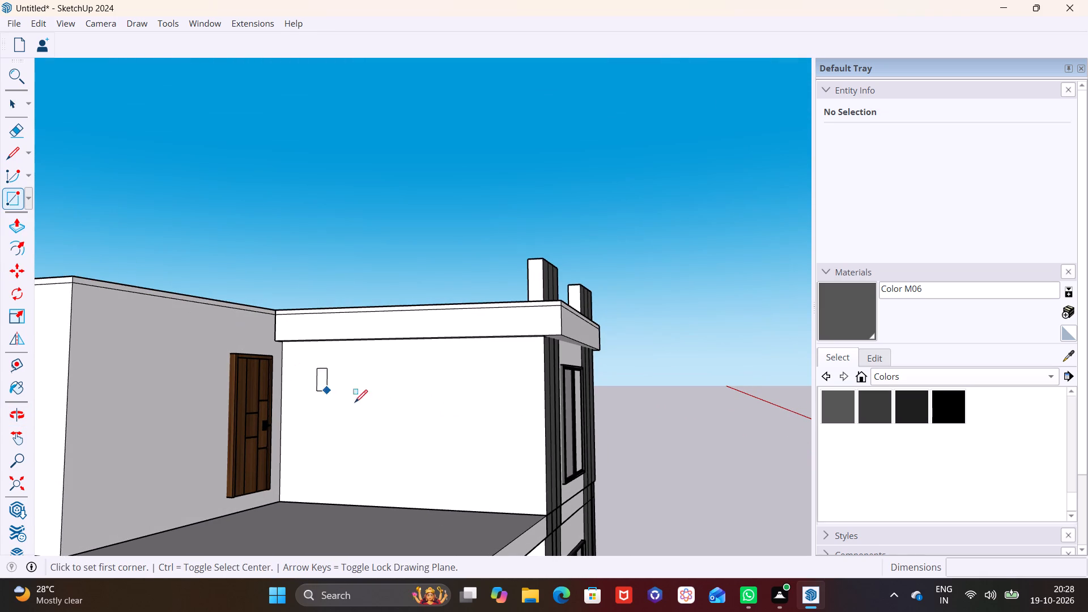
scroll(520, 437, "up", 4)
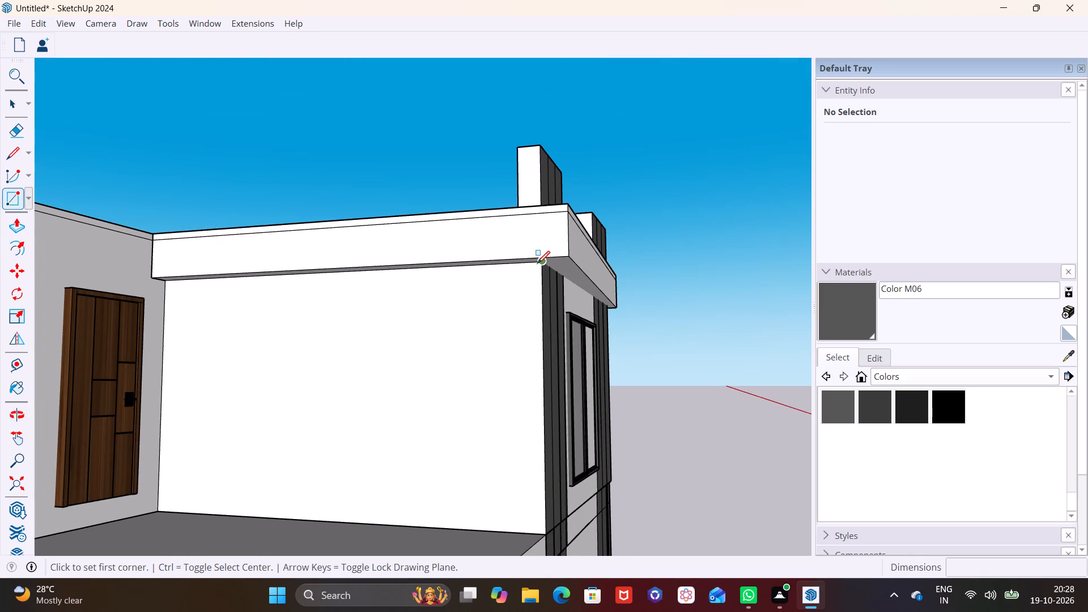
left_click(537, 263)
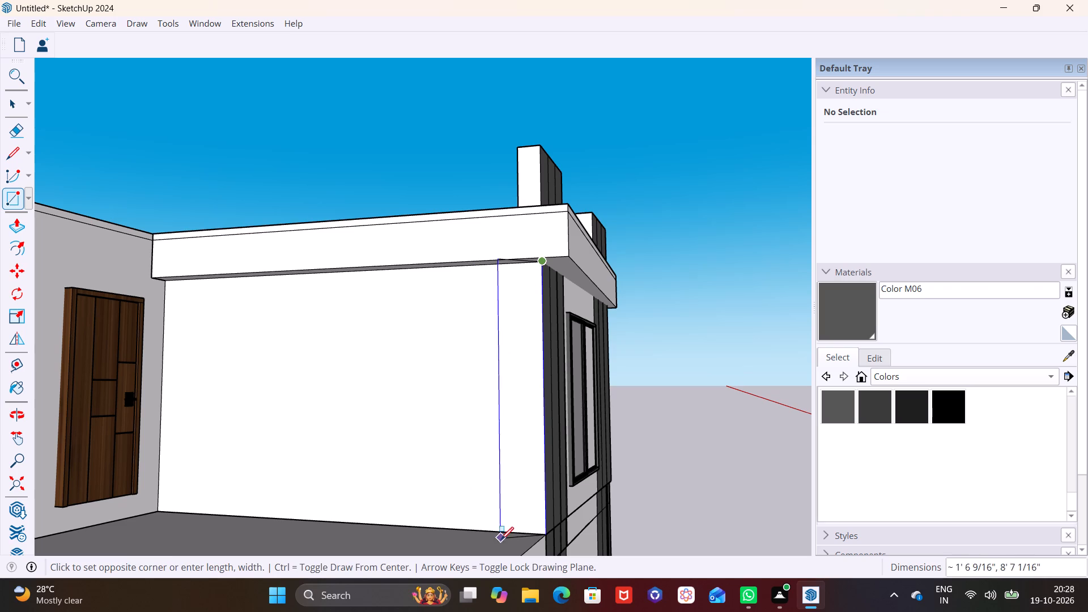
left_click(509, 532)
key("space")
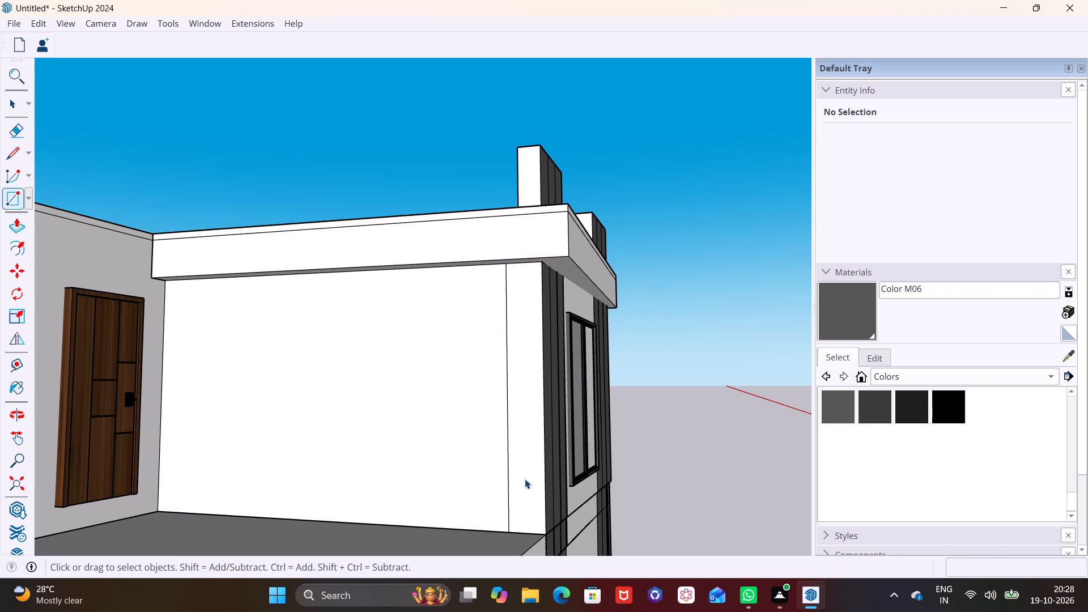
Pull the new narrow wall face outward about 3" to form a projecting vertical strip.
left_click(525, 479)
middle_click_drag(539, 462, 384, 494)
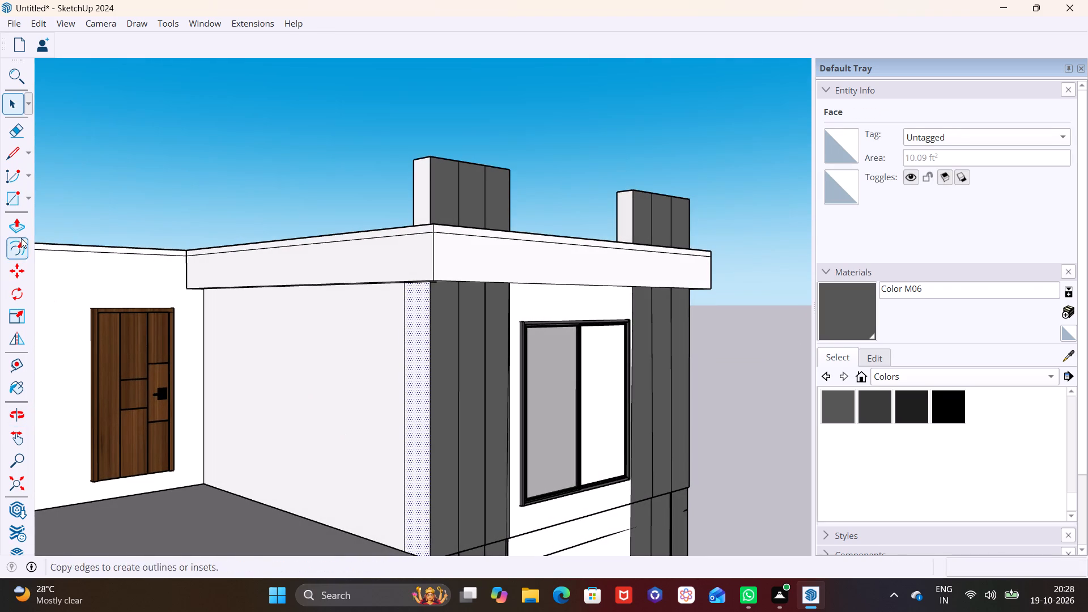
left_click(22, 231)
left_click(414, 382)
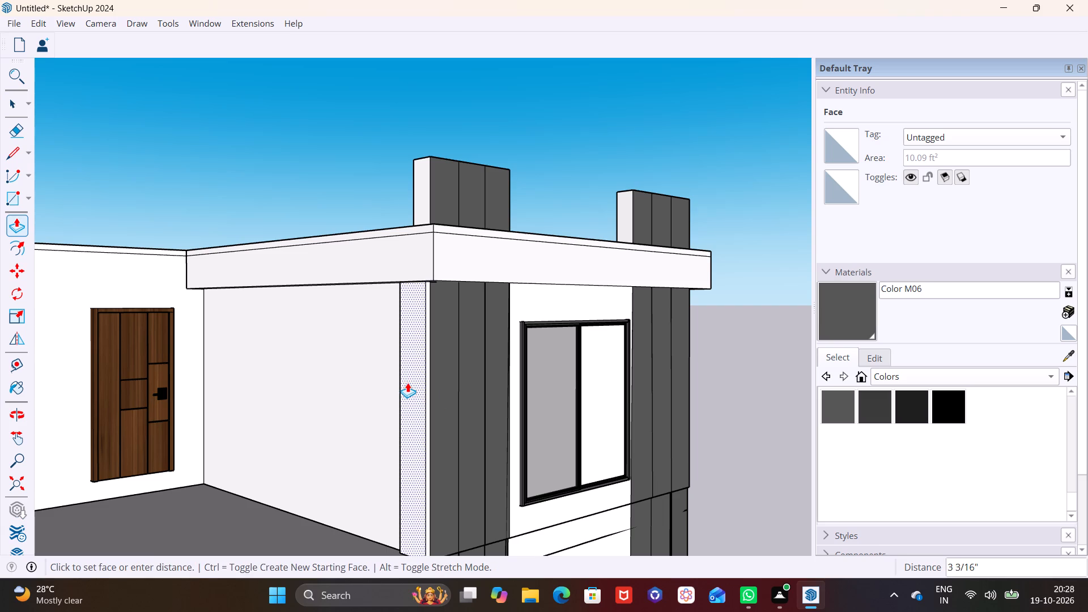
left_click(407, 382)
key("space")
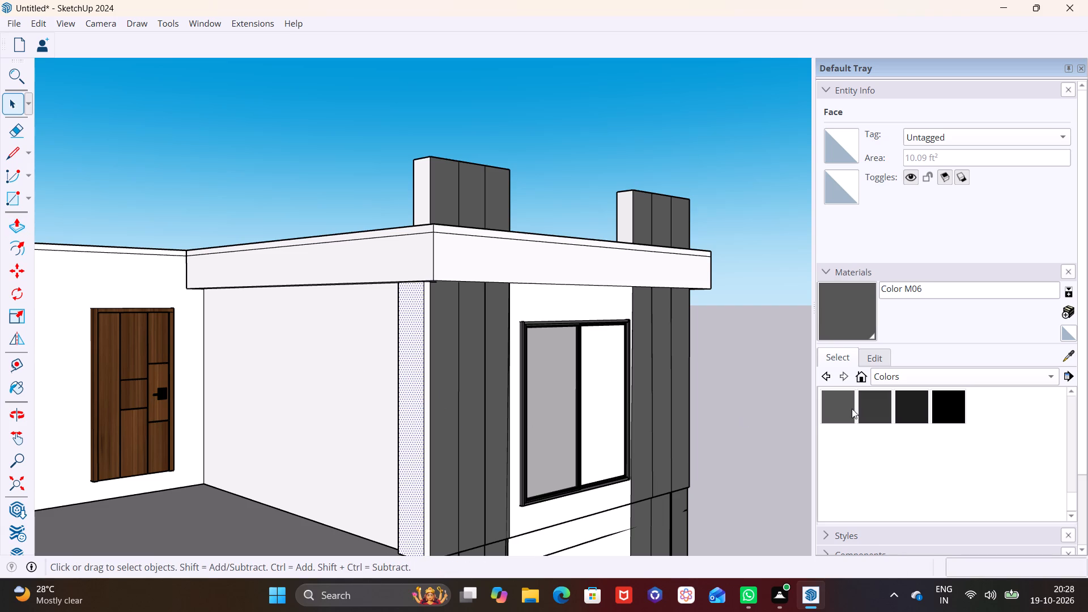
Paint the projecting strip's face and narrow edge, plus the white sides of both rooftop blocks, with Color M06.
left_click(852, 409)
left_click(414, 413)
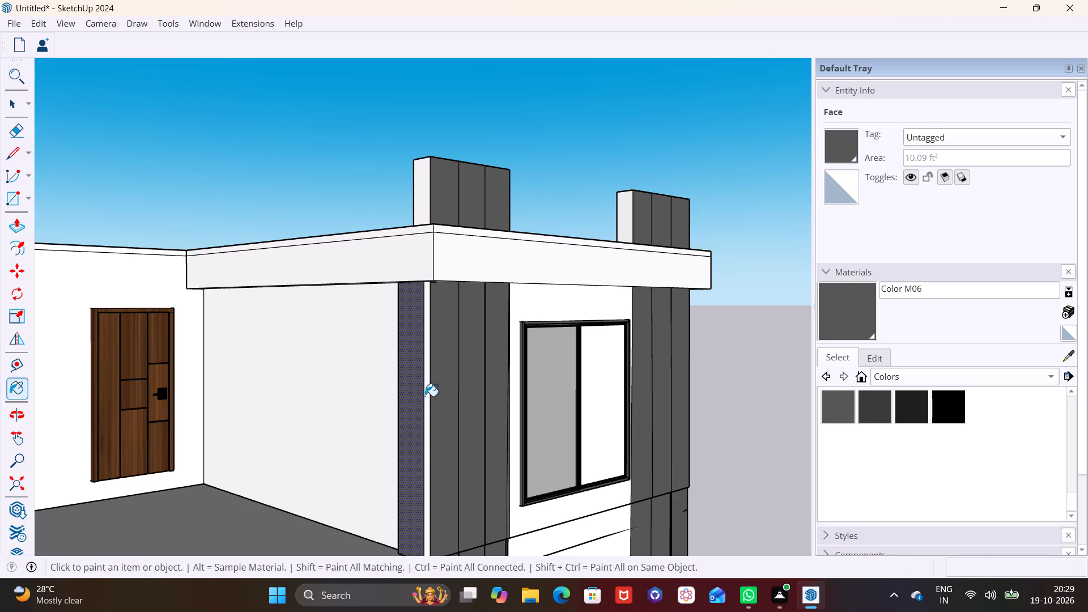
left_click(428, 394)
left_click(422, 207)
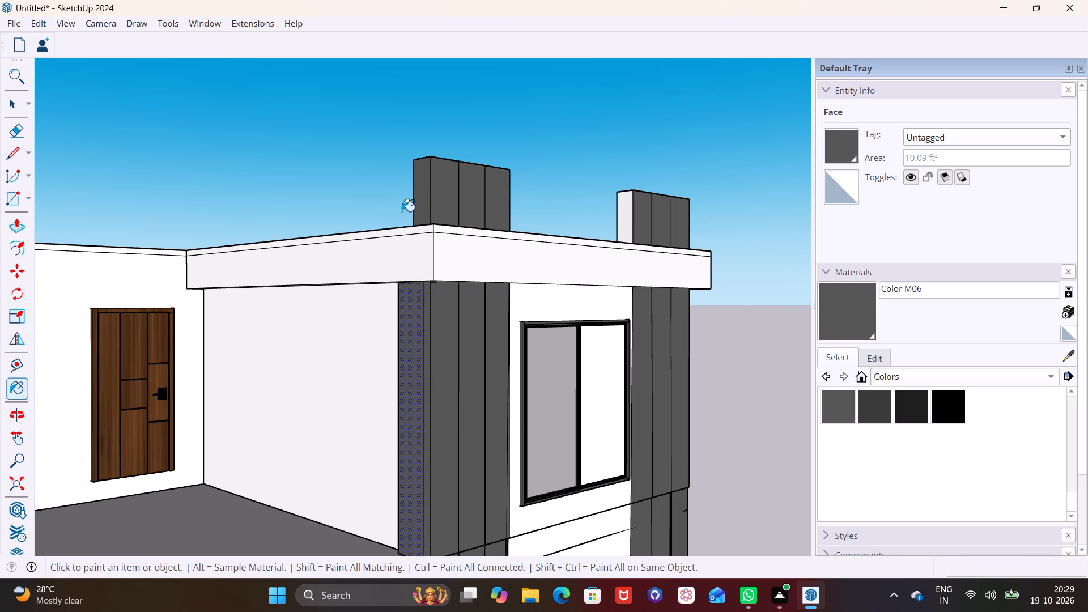
left_click(628, 222)
key("space")
left_click(705, 332)
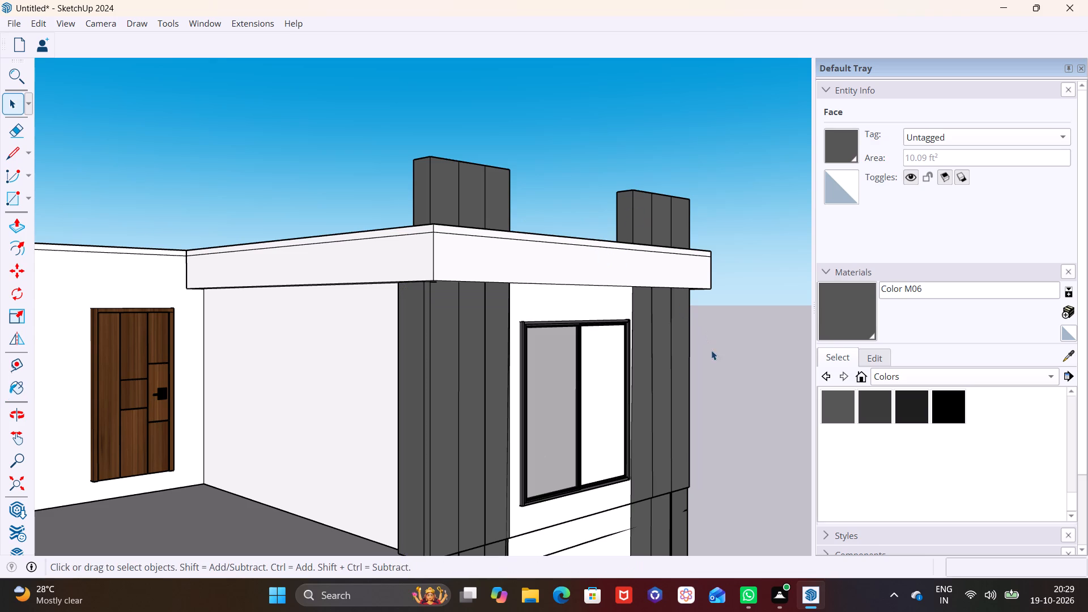
Examine the painted corner strip, the two rooftop blocks and the band's top from the terrace side and above.
middle_click_drag(548, 413, 530, 469)
scroll(539, 424, "down", 6)
middle_click_drag(546, 446, 545, 368)
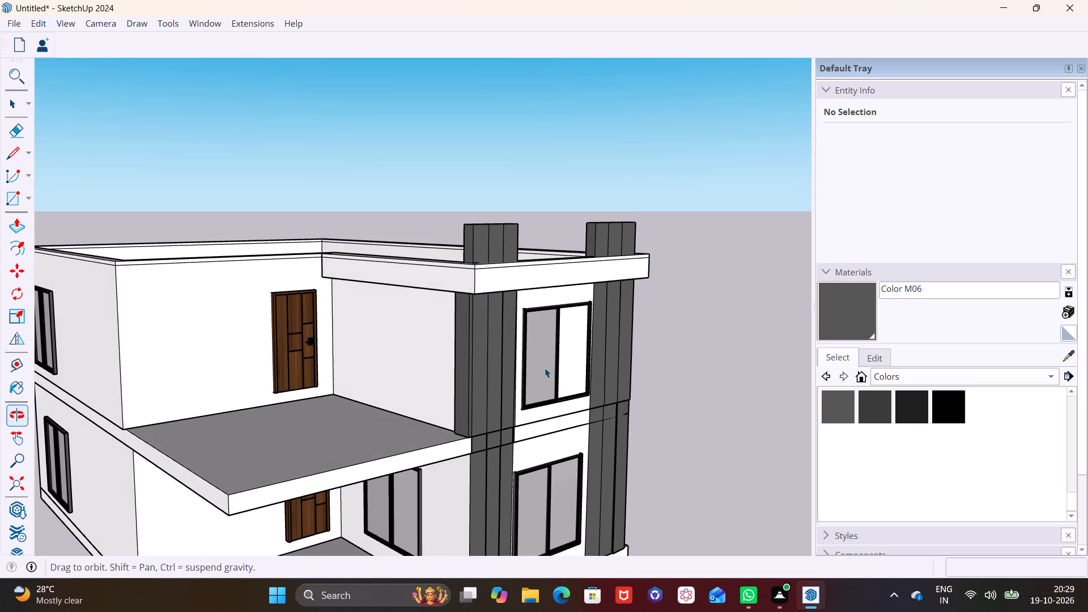
middle_click_drag(457, 376, 465, 430, "shift")
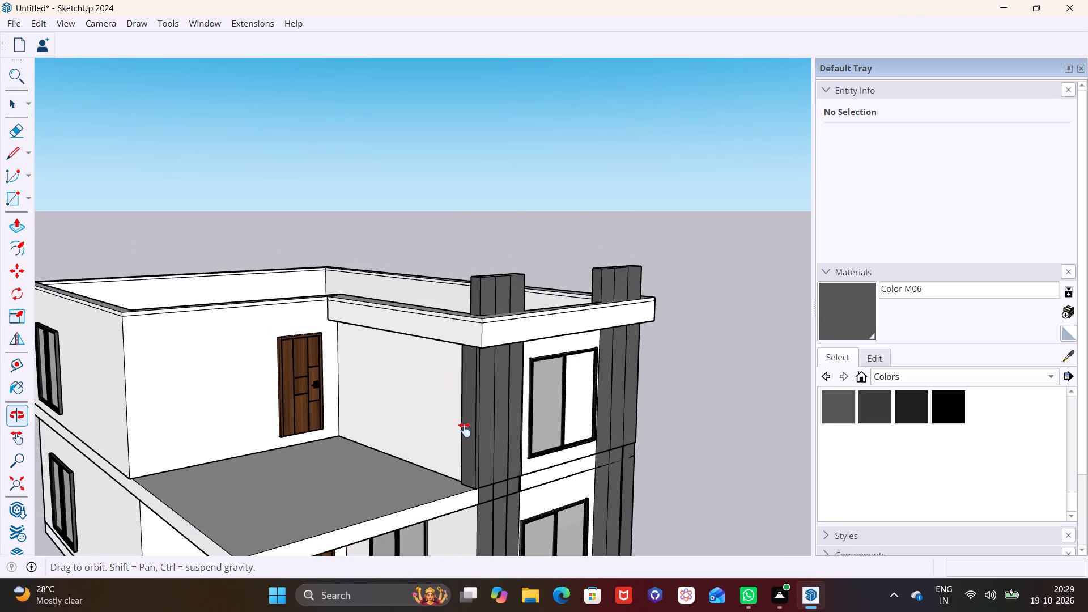
middle_click_drag(465, 430, 465, 441, "shift")
middle_click_drag(482, 424, 632, 424)
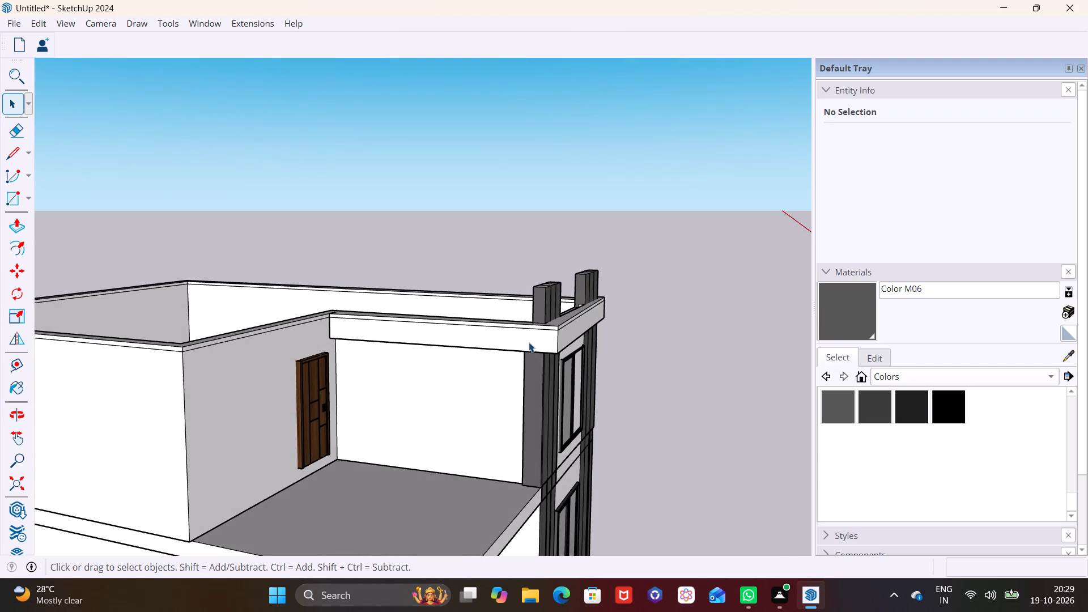
scroll(504, 326, "up", 9)
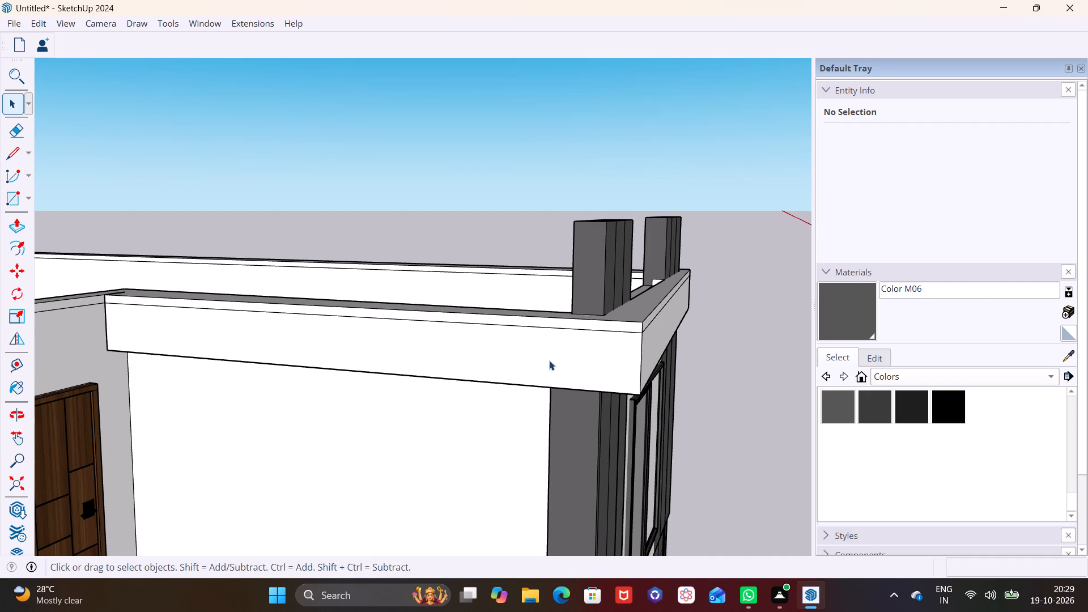
middle_click_drag(539, 335, 606, 465)
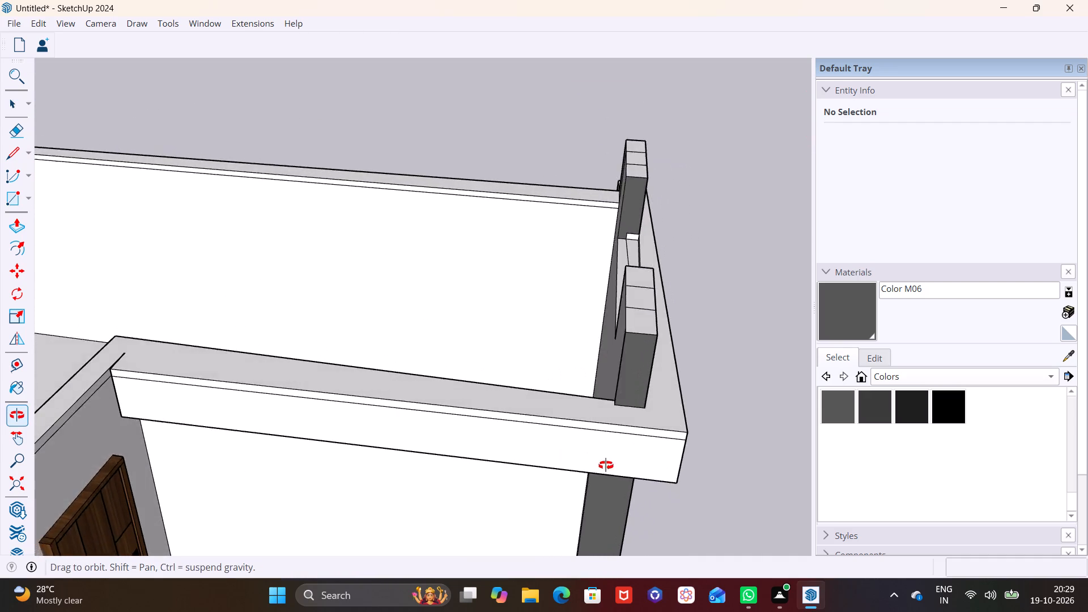
middle_click_drag(606, 465, 622, 471)
middle_click_drag(590, 421, 609, 430)
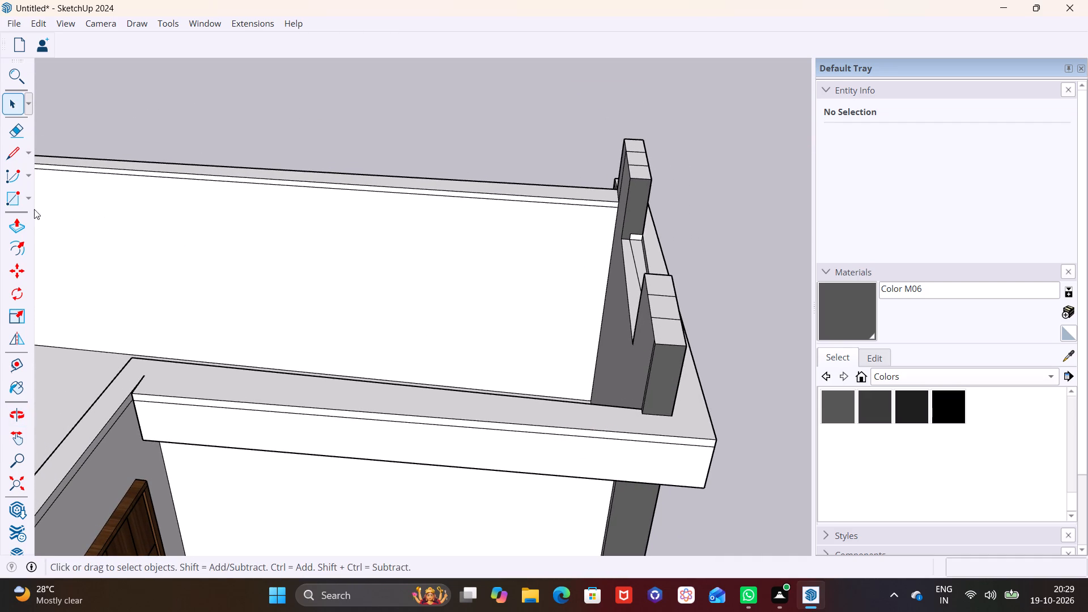
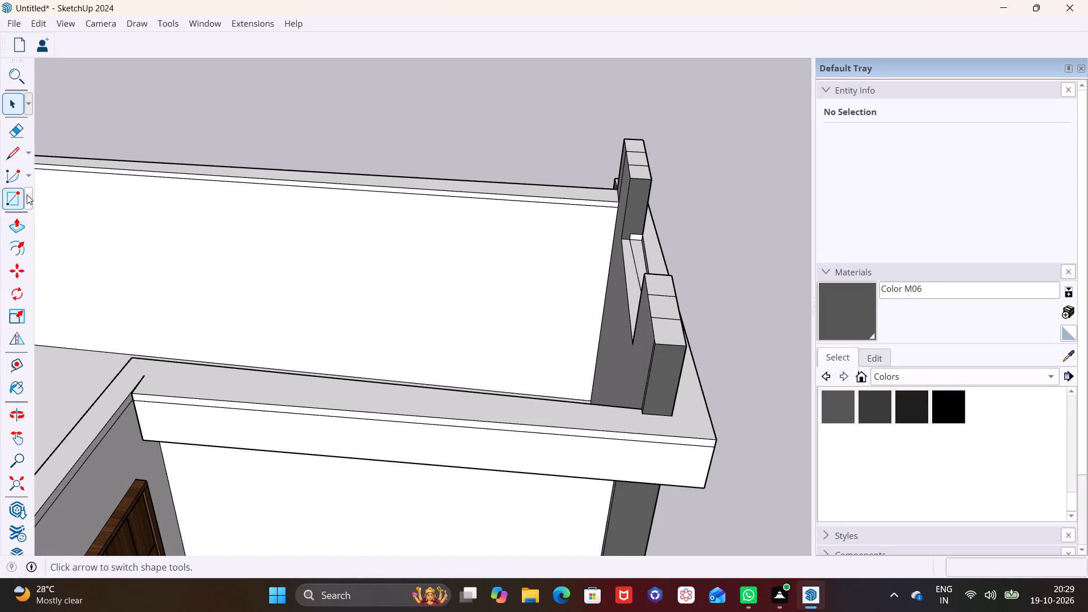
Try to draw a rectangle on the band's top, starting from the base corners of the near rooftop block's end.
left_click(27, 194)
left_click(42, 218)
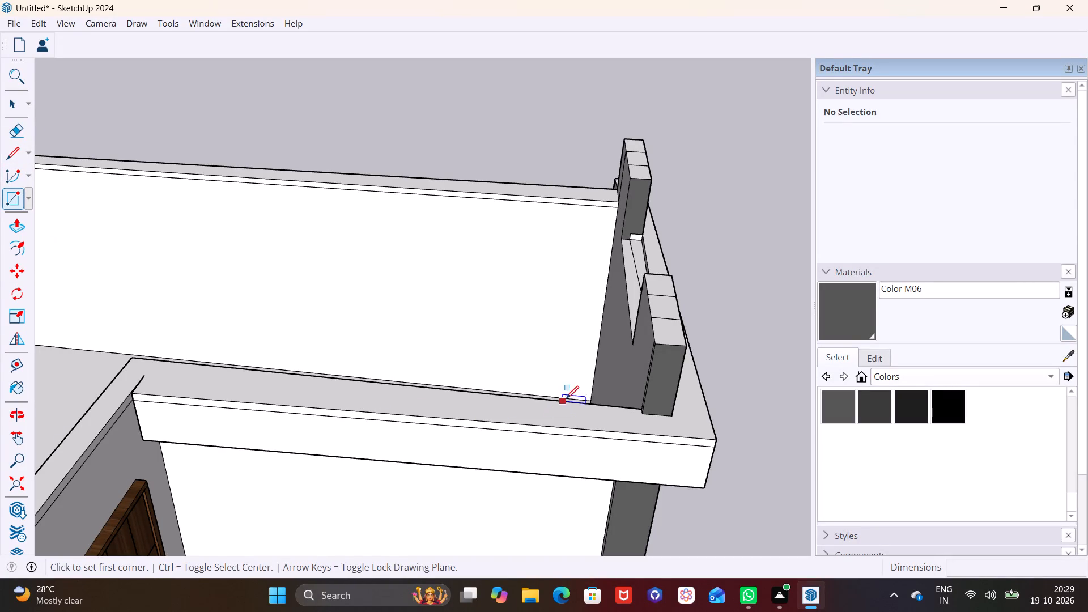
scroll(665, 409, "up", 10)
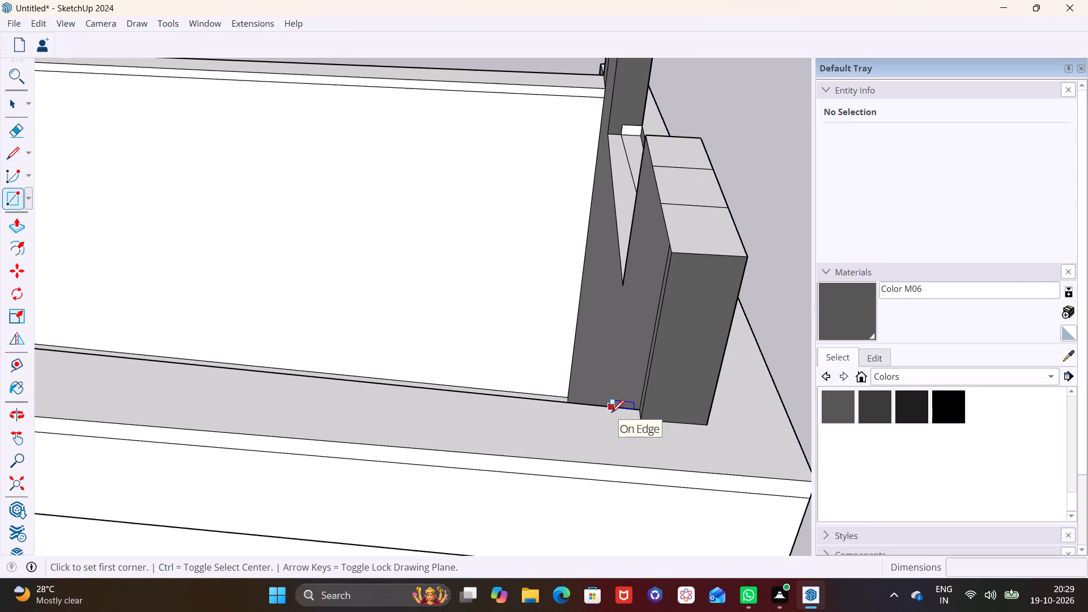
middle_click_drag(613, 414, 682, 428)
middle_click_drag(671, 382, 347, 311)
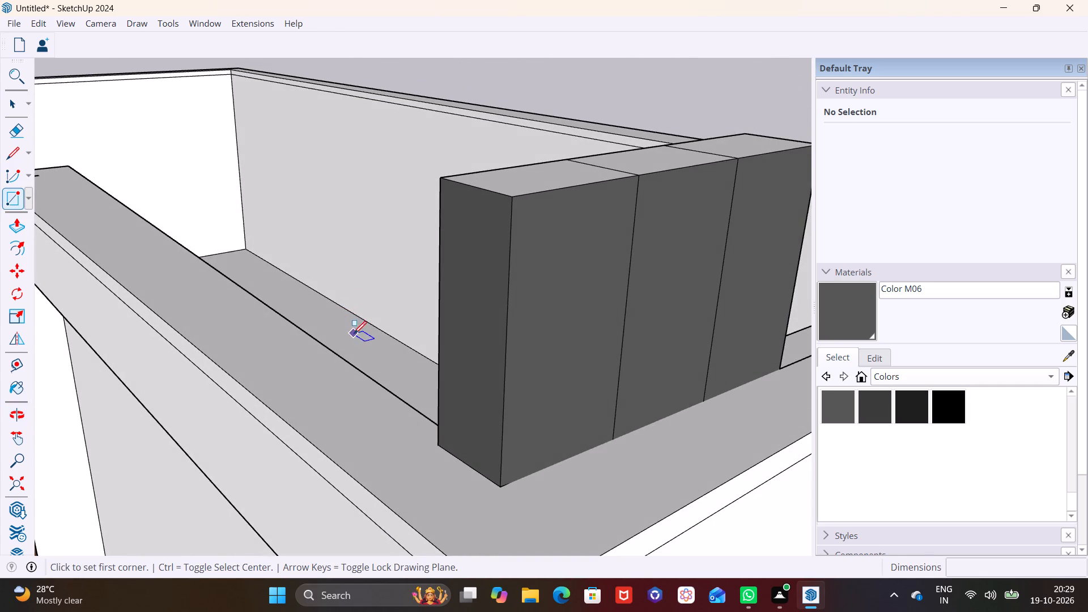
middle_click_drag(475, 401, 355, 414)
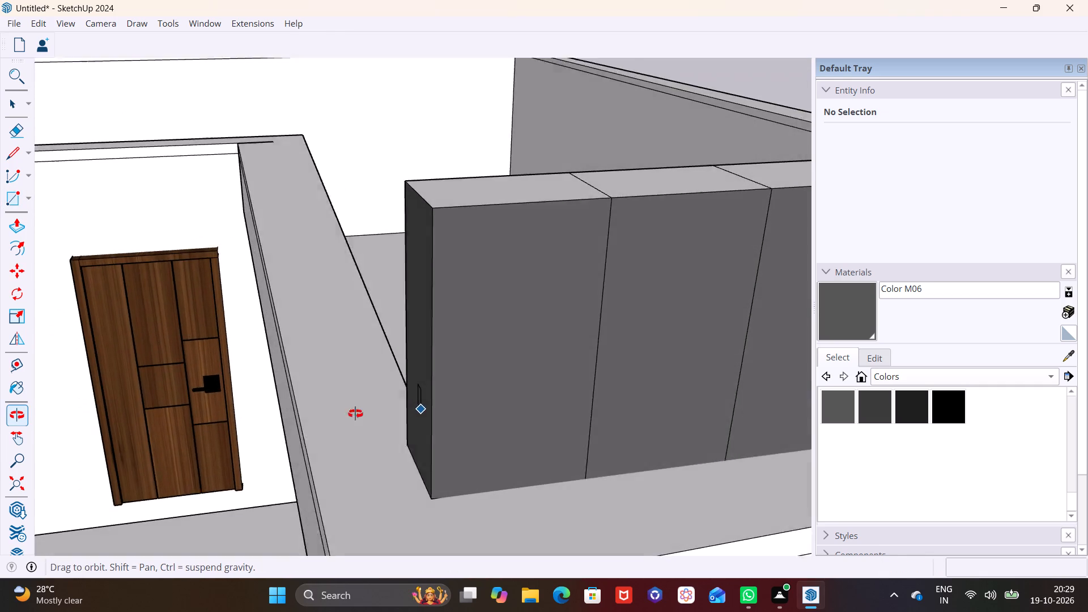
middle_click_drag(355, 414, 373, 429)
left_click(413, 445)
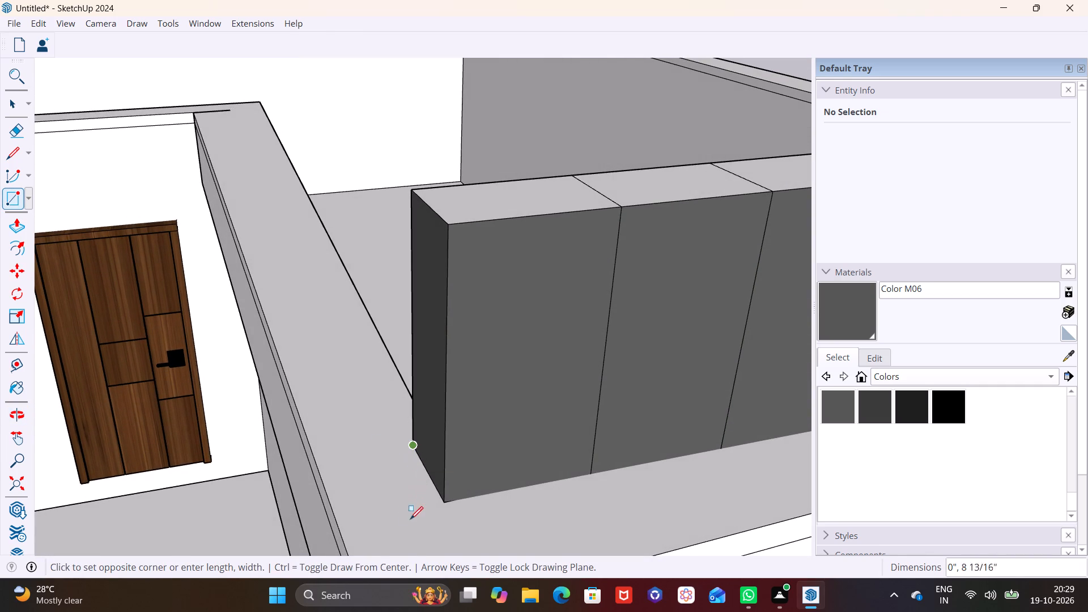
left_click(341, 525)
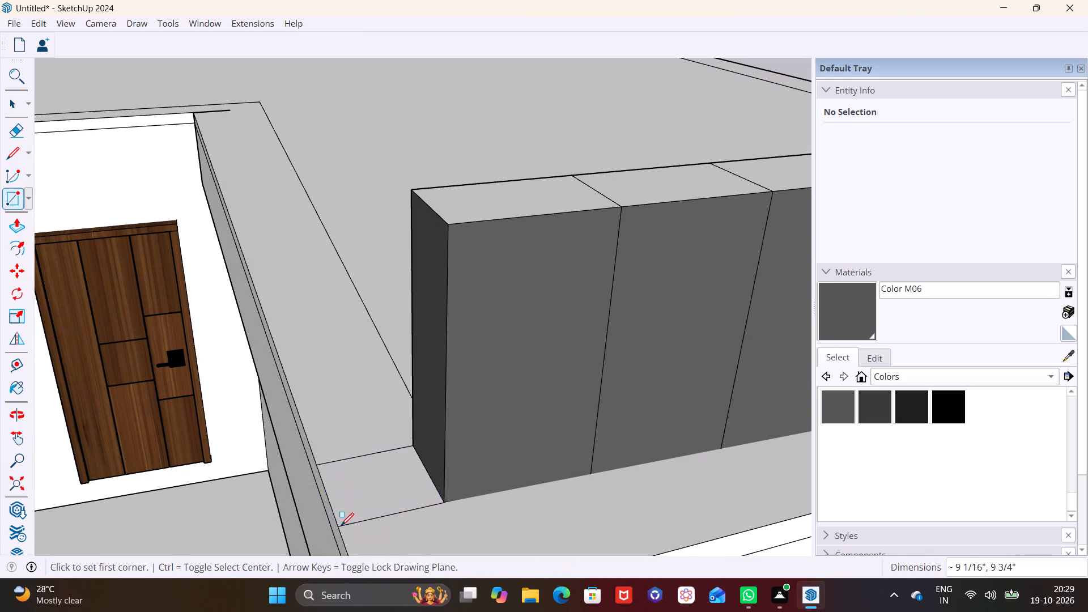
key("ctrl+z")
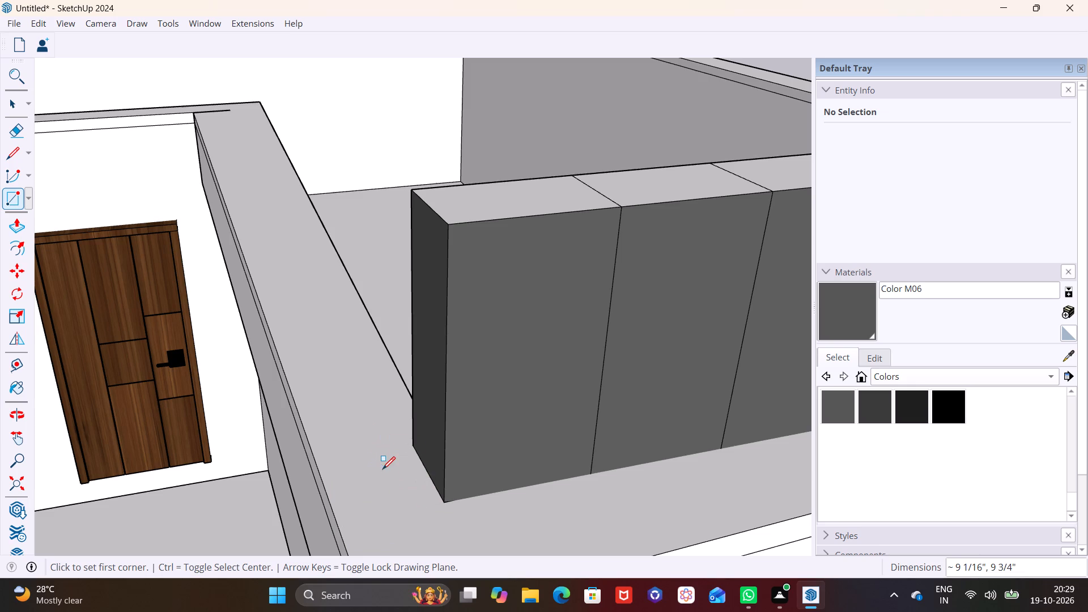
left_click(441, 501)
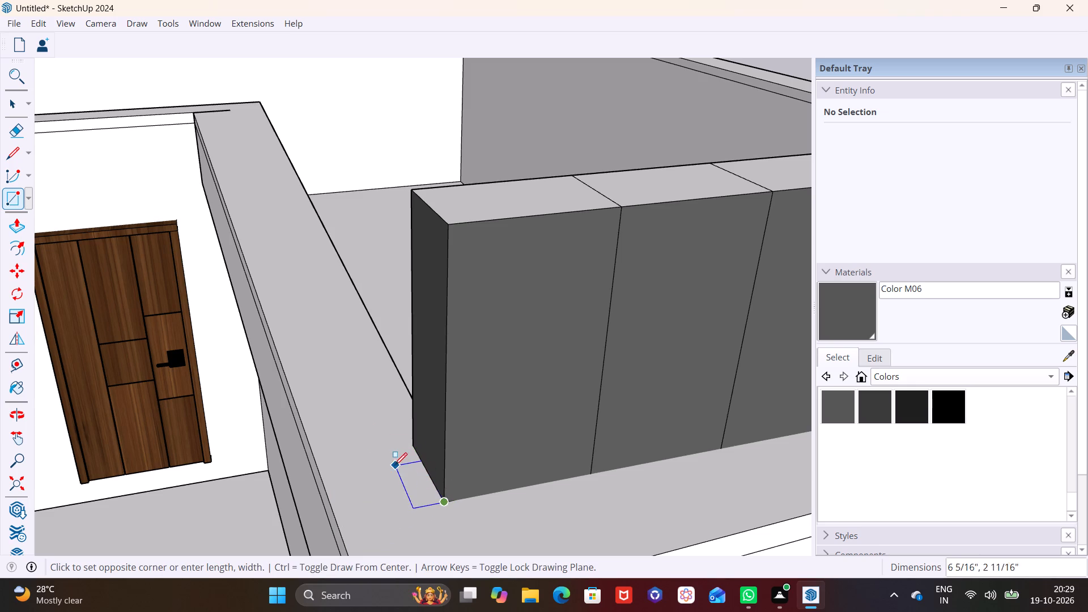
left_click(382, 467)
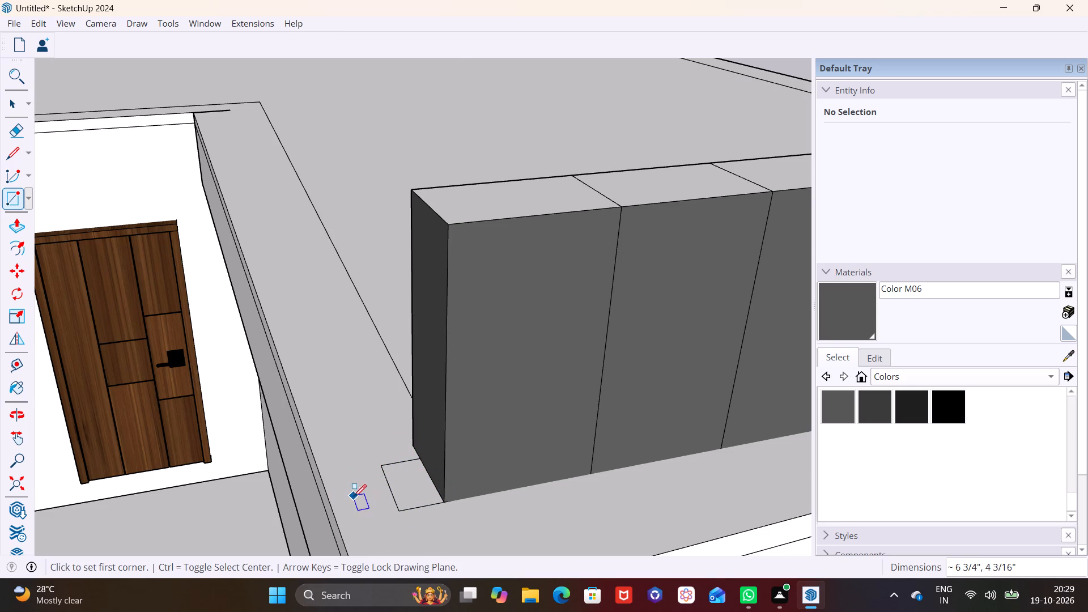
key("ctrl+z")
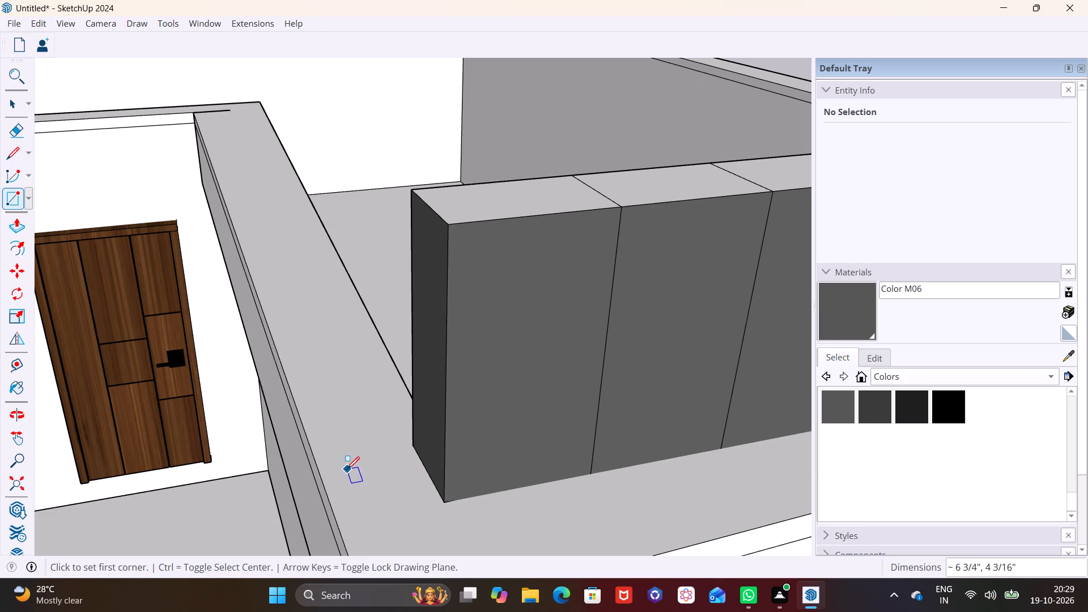
Draw a rectangle about 4 7/16" by 7 1/8" on the band's top beside the near rooftop block and pull it up about 4 7/8".
left_click(347, 469)
left_click(408, 499)
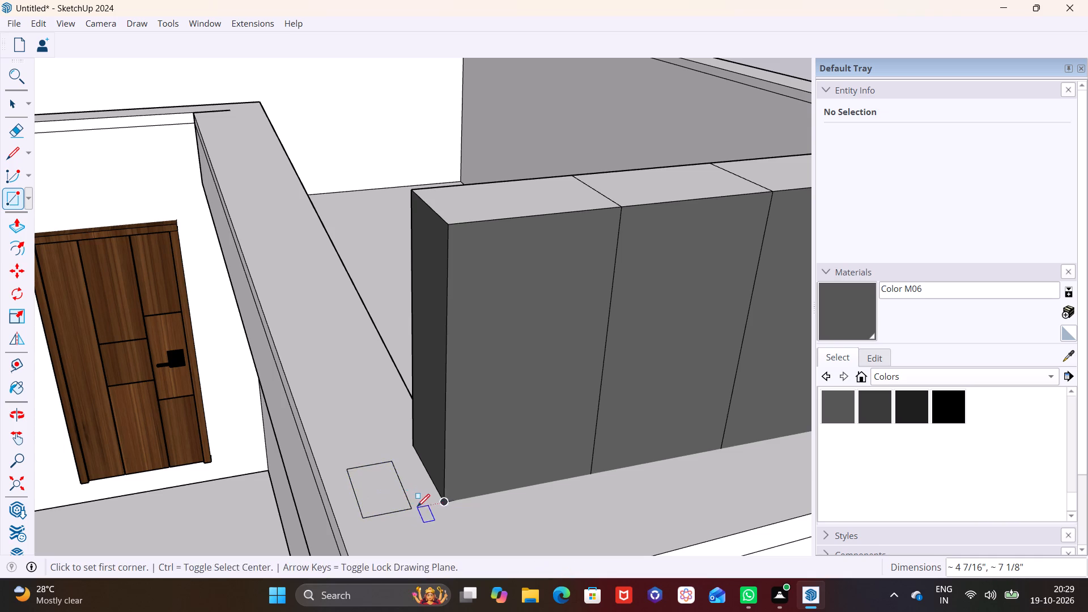
middle_click_drag(418, 507, 532, 437)
key("space")
left_click(423, 491)
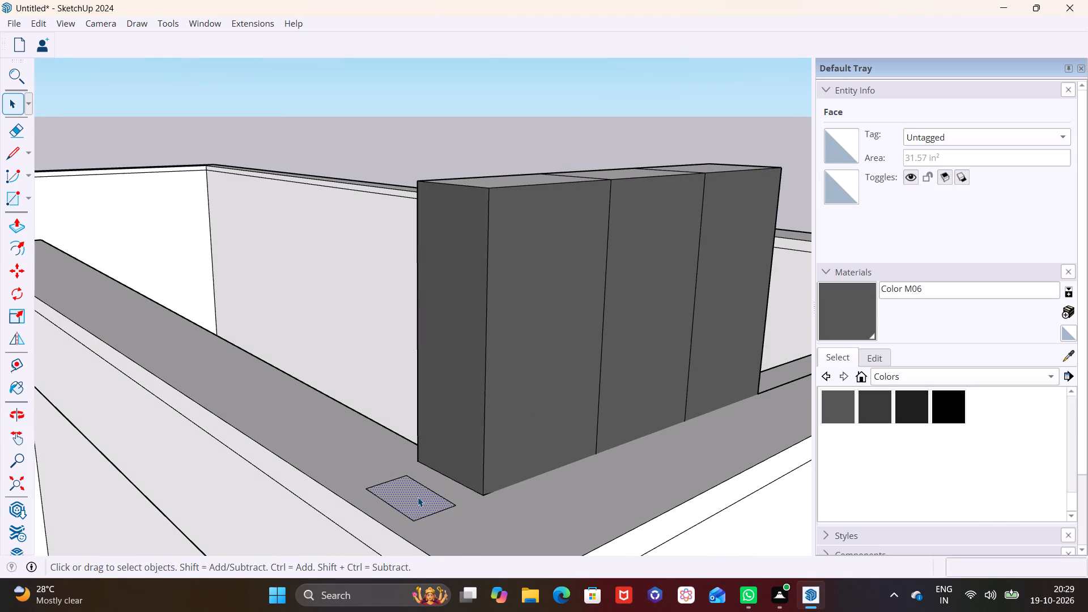
left_click(14, 231)
left_click(421, 502)
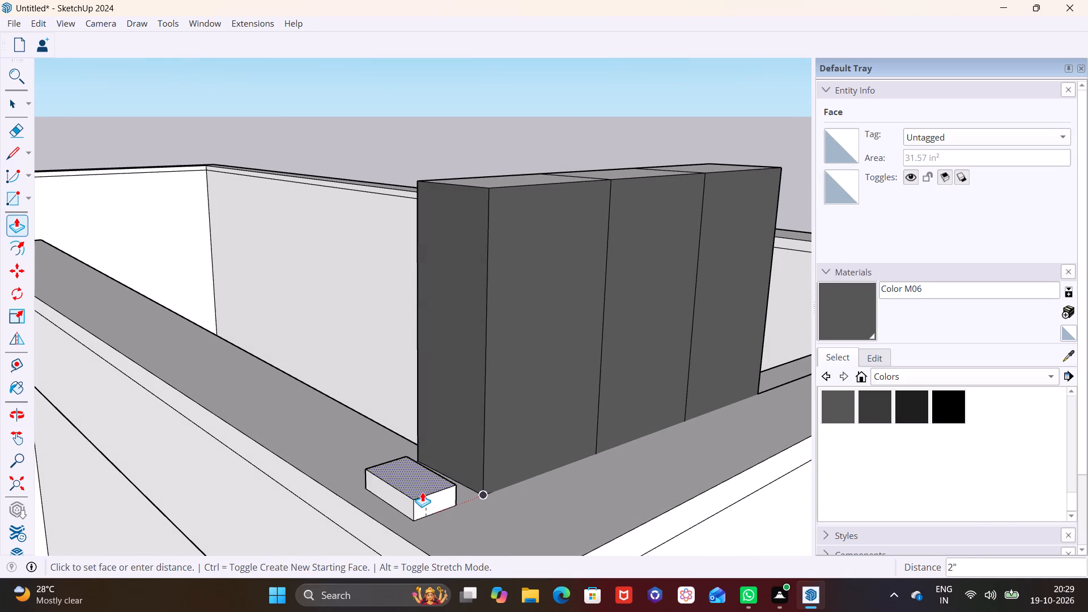
left_click(413, 461)
Extend the small box's side face about 2 3/4" to meet the end of the dark rooftop block.
middle_click_drag(477, 461, 314, 483)
scroll(343, 469, "up", 3)
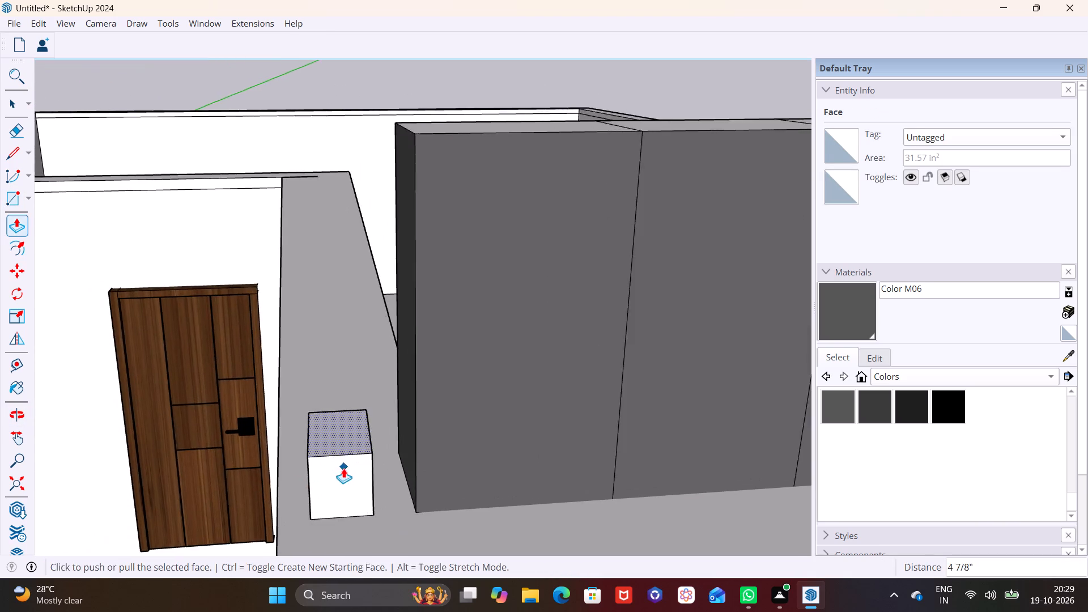
middle_click_drag(343, 468, 239, 458)
key("space")
left_click(356, 456)
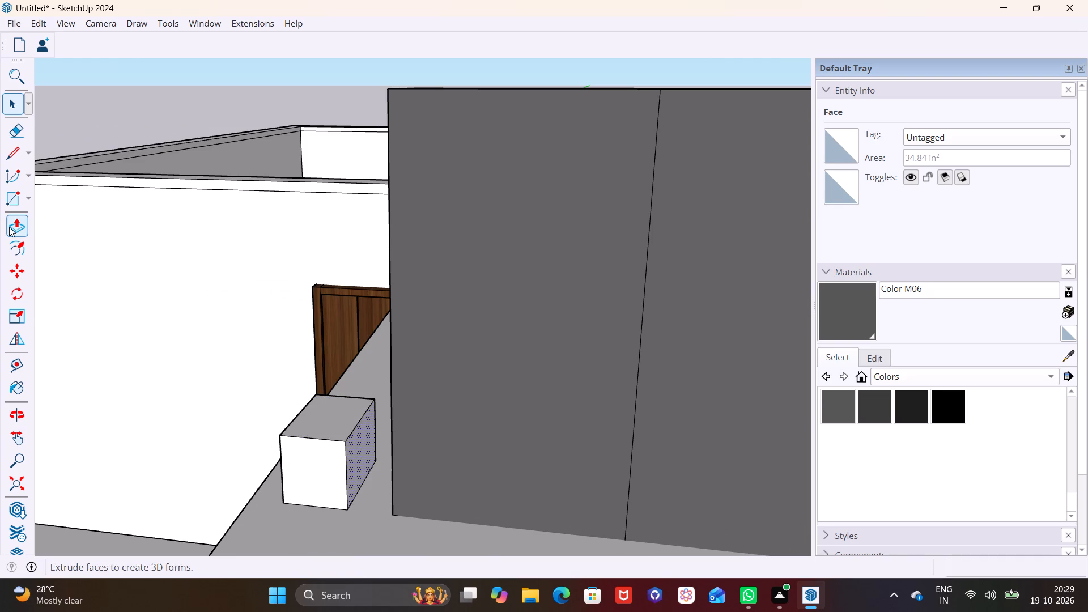
left_click(9, 227)
left_click(350, 450)
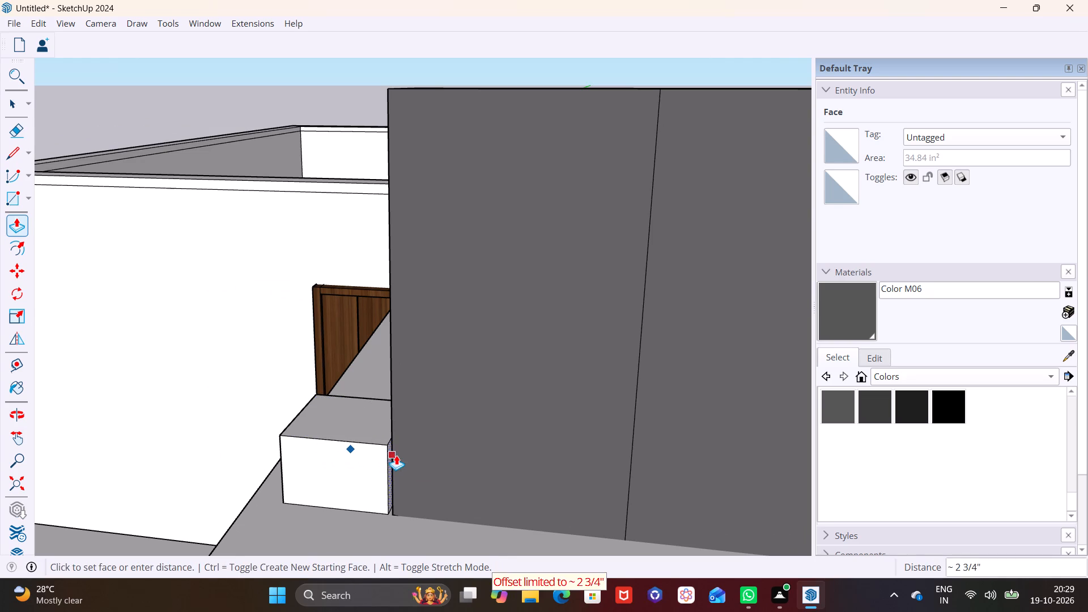
left_click(398, 454)
Raise the small box's top face about 1' 9 9/16" to match the height of the dark rooftop block.
middle_click_drag(399, 454, 404, 460)
scroll(399, 454, "down", 7)
middle_click_drag(423, 470, 580, 478)
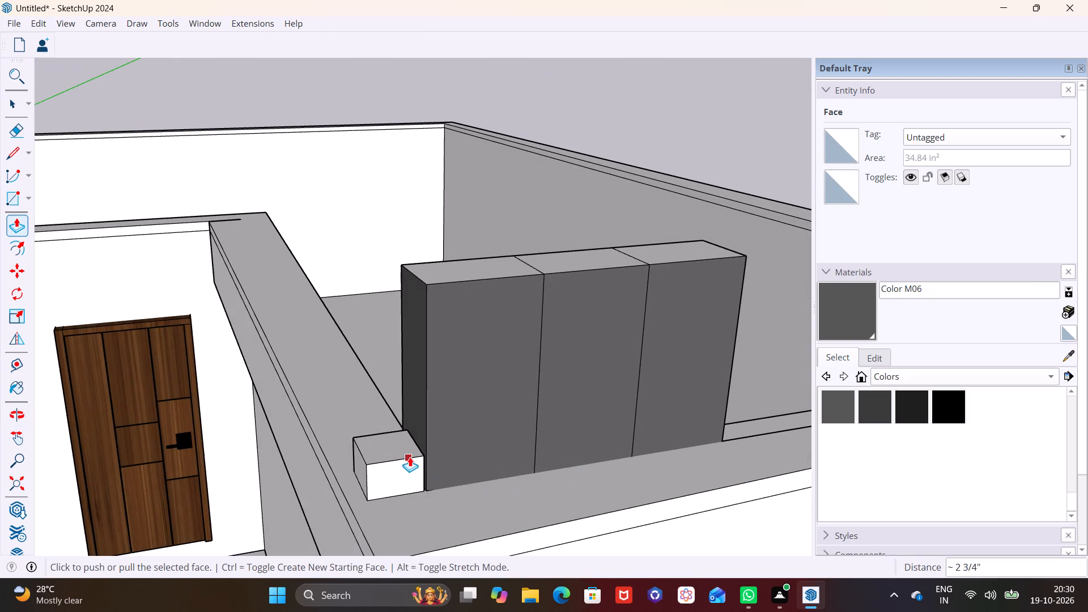
key("space")
left_click(396, 444)
left_click(12, 226)
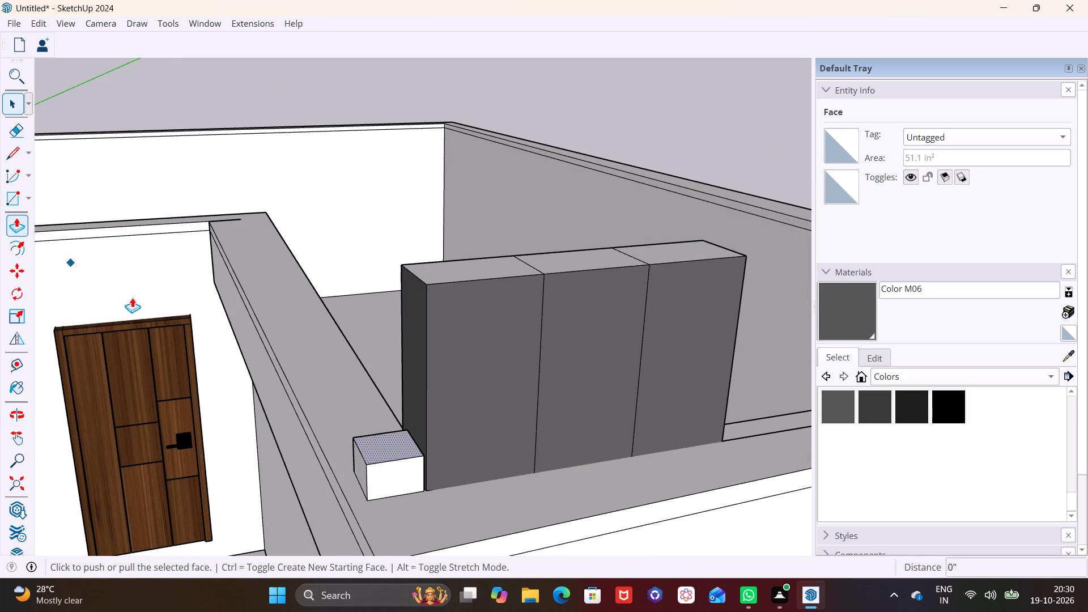
left_click(397, 451)
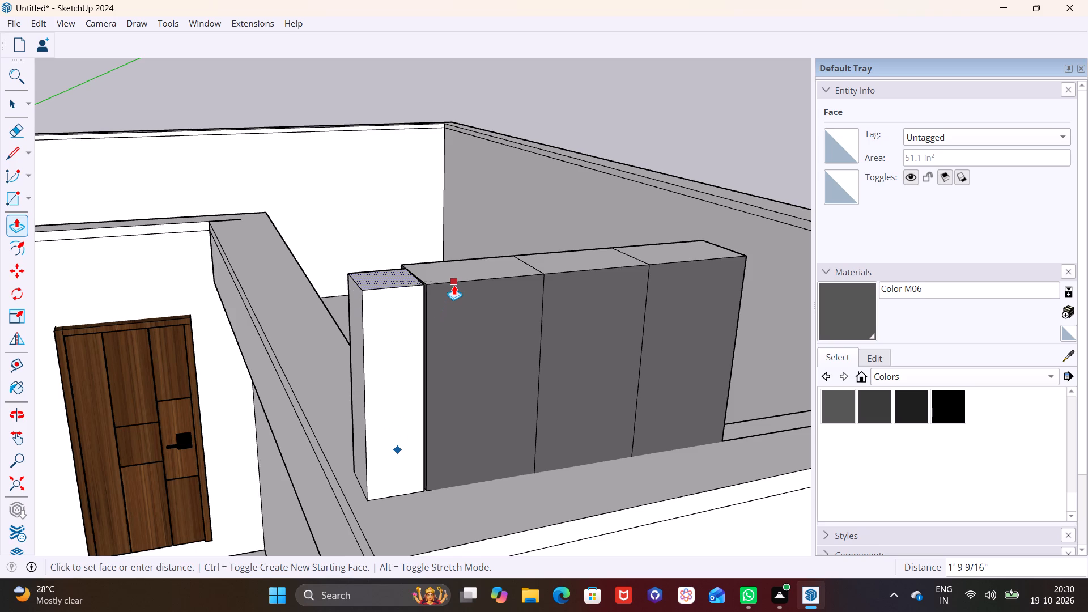
left_click(454, 284)
key("space")
Pull the white block's free end face outward, away from the dark rooftop block, to the band's outer edge.
middle_click_drag(365, 407, 471, 390)
scroll(439, 409, "up", 3)
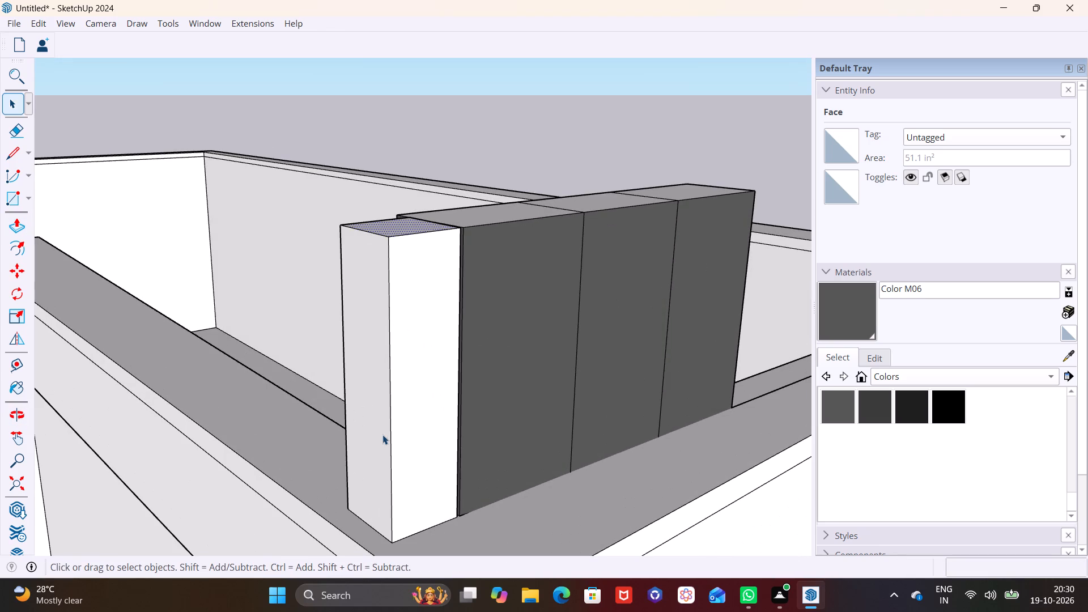
left_click(382, 435)
left_click(14, 223)
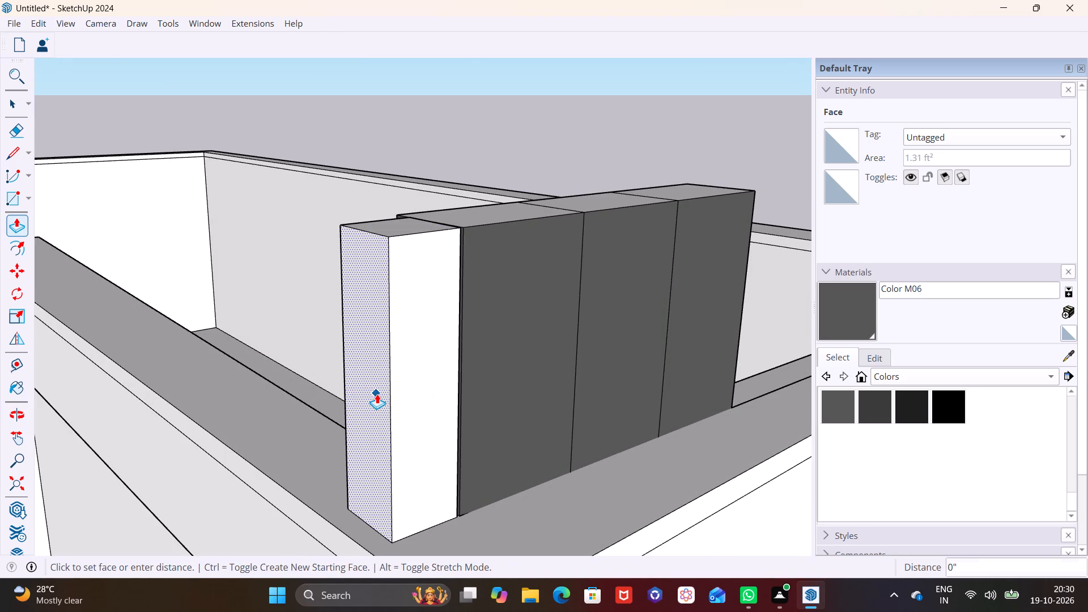
left_click(377, 394)
left_click_drag(356, 420, 362, 415)
key("space")
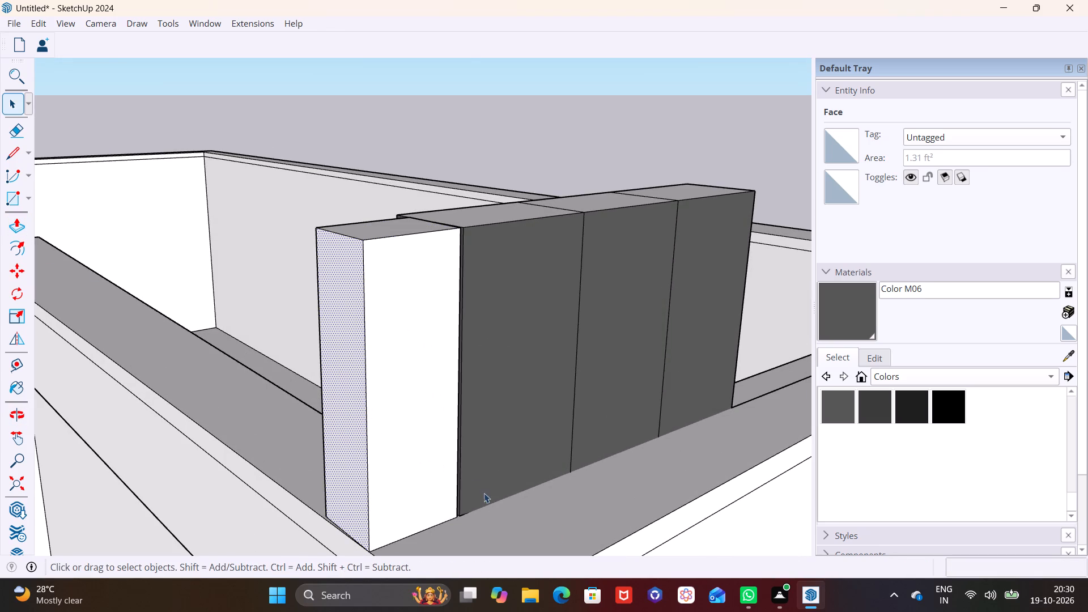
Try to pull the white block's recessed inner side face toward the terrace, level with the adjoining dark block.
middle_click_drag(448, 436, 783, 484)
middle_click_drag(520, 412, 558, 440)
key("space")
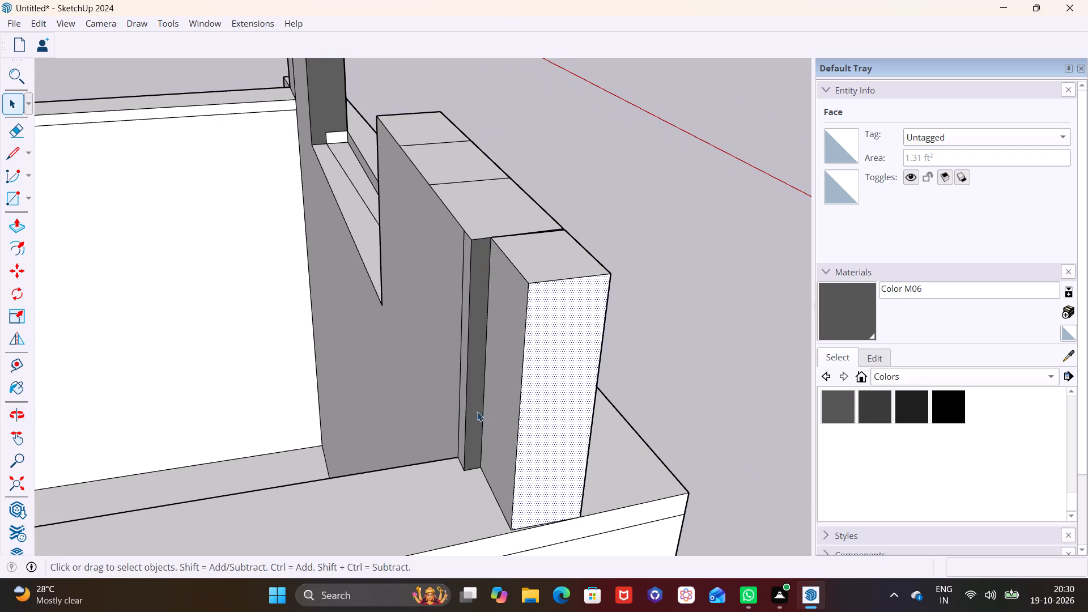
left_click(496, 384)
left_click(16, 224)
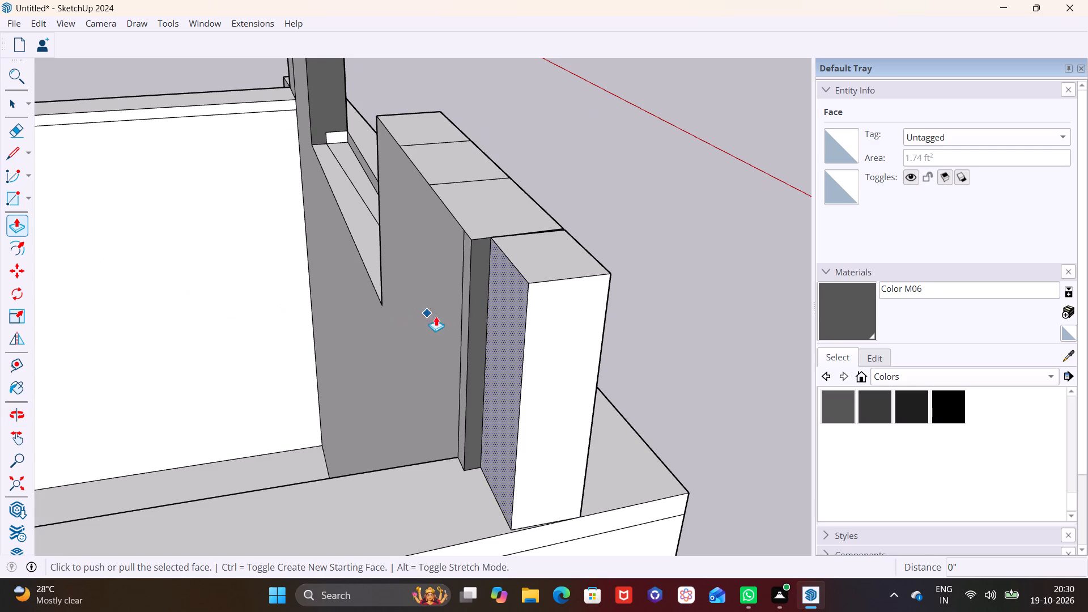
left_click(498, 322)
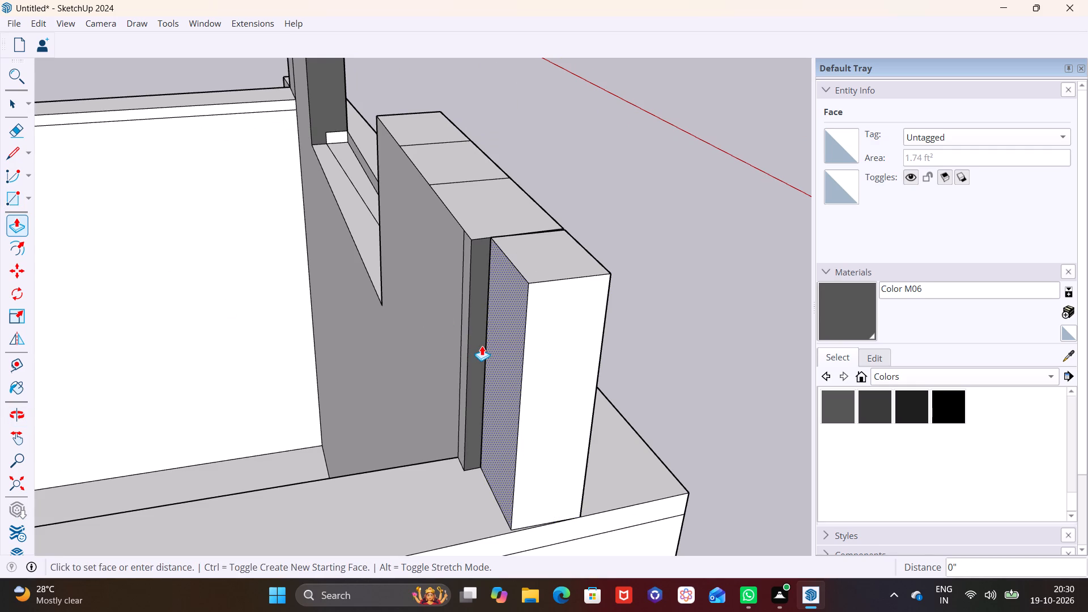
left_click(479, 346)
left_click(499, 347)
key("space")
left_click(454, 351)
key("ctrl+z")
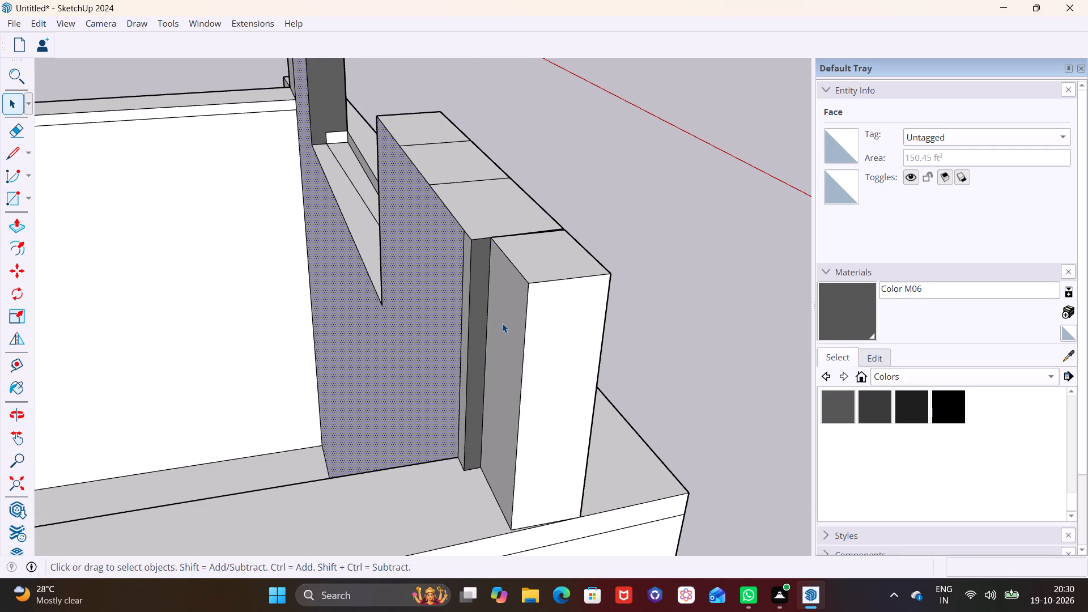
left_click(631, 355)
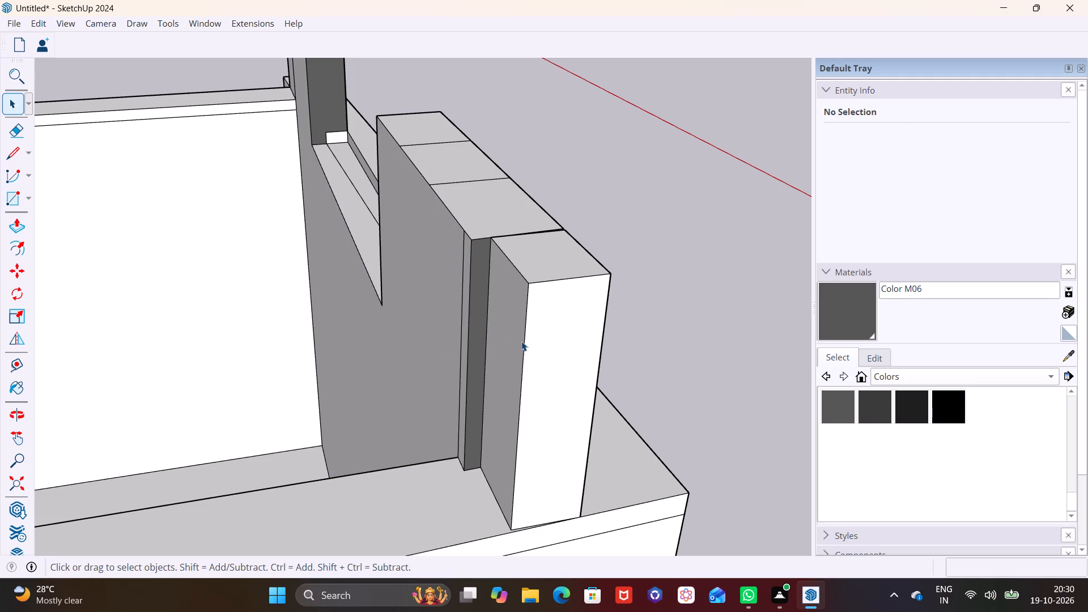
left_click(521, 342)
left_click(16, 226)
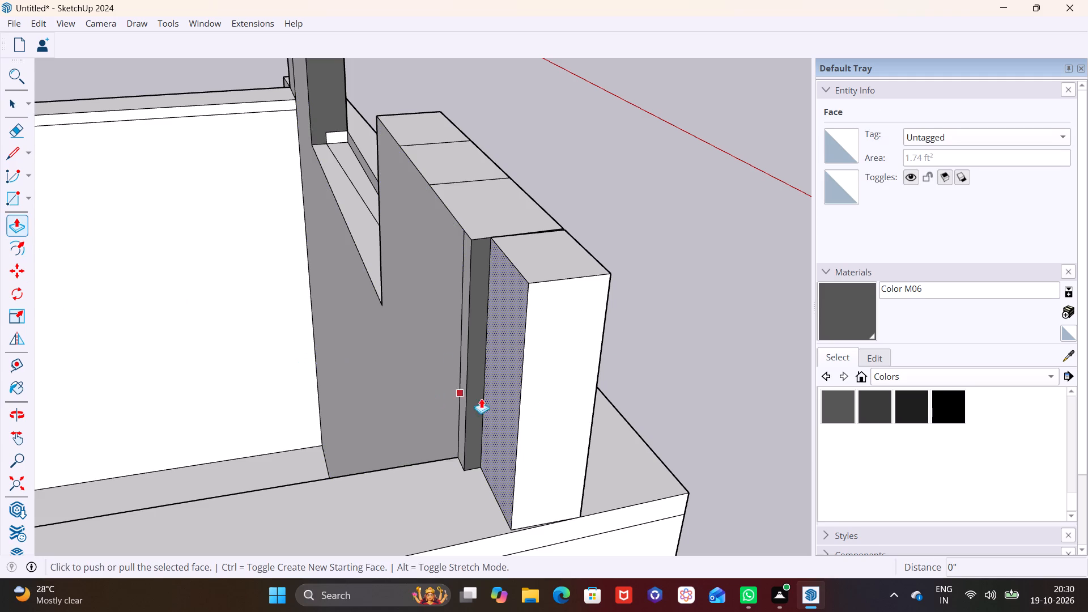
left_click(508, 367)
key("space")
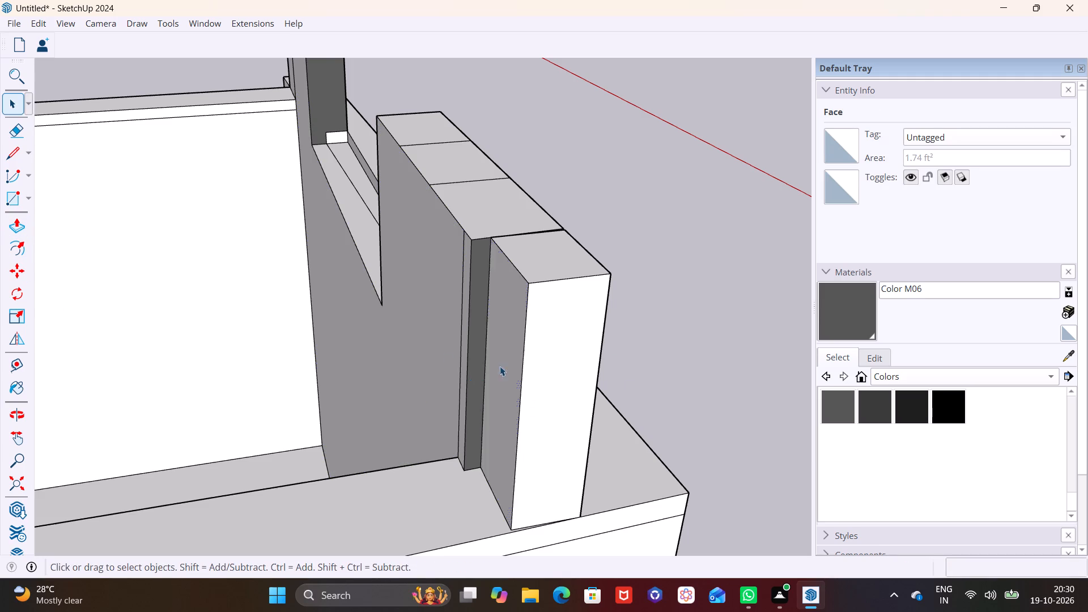
Examine the white block at the roof corner and the step where it meets the dark rooftop block.
scroll(692, 352, "down", 3)
middle_click_drag(678, 354, 337, 364)
scroll(341, 364, "down", 6)
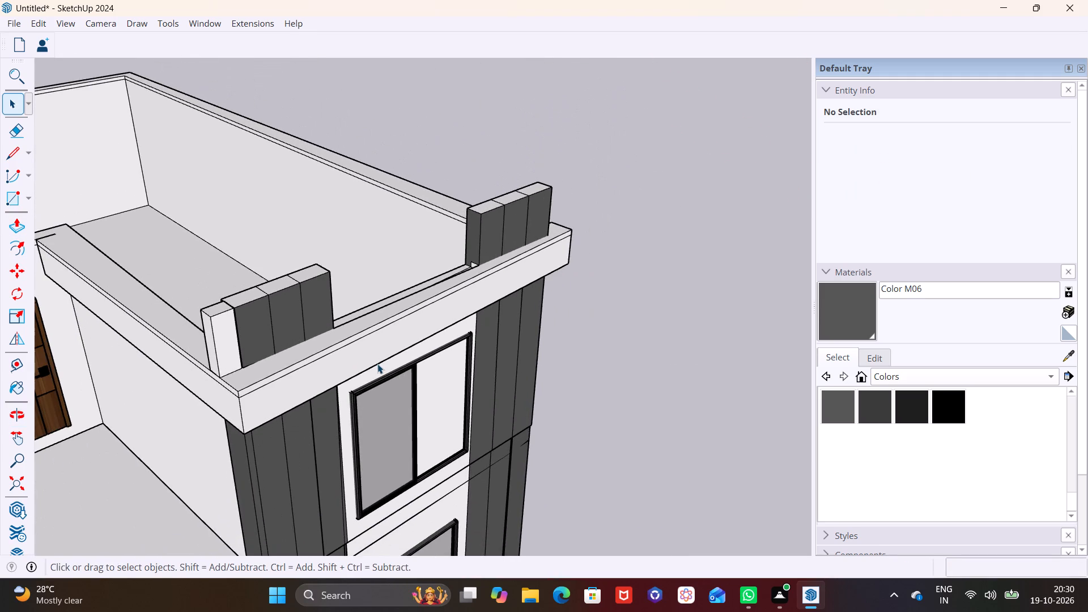
scroll(189, 316, "up", 2)
scroll(245, 286, "up", 6)
middle_click_drag(238, 326, 568, 296)
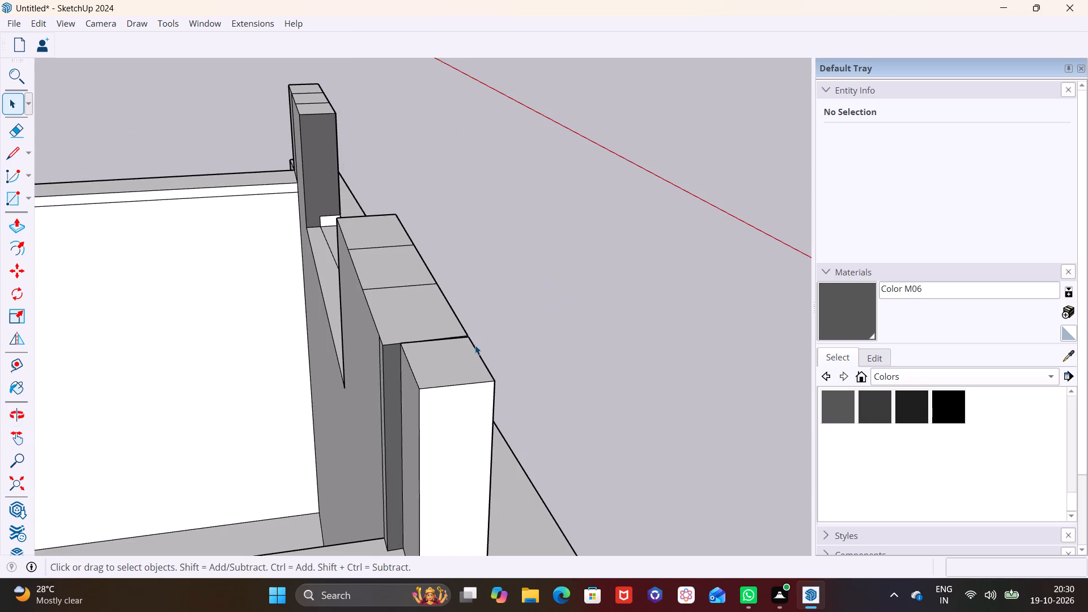
middle_click_drag(475, 347, 555, 224)
key("space")
middle_click_drag(402, 471, 452, 345, "shift")
scroll(435, 393, "up", 1, "shift")
scroll(396, 400, "up", 5)
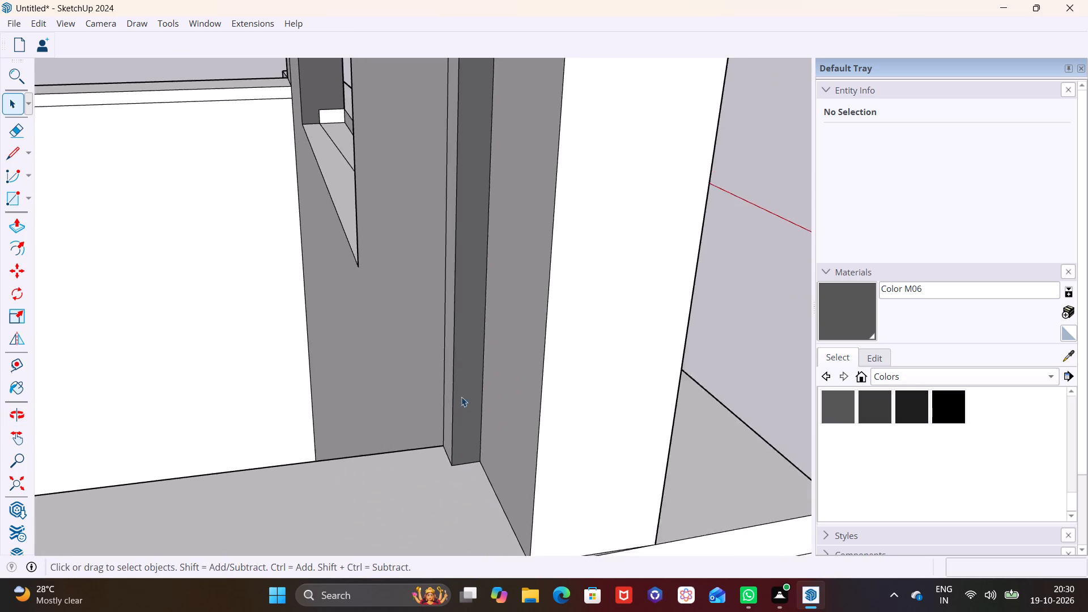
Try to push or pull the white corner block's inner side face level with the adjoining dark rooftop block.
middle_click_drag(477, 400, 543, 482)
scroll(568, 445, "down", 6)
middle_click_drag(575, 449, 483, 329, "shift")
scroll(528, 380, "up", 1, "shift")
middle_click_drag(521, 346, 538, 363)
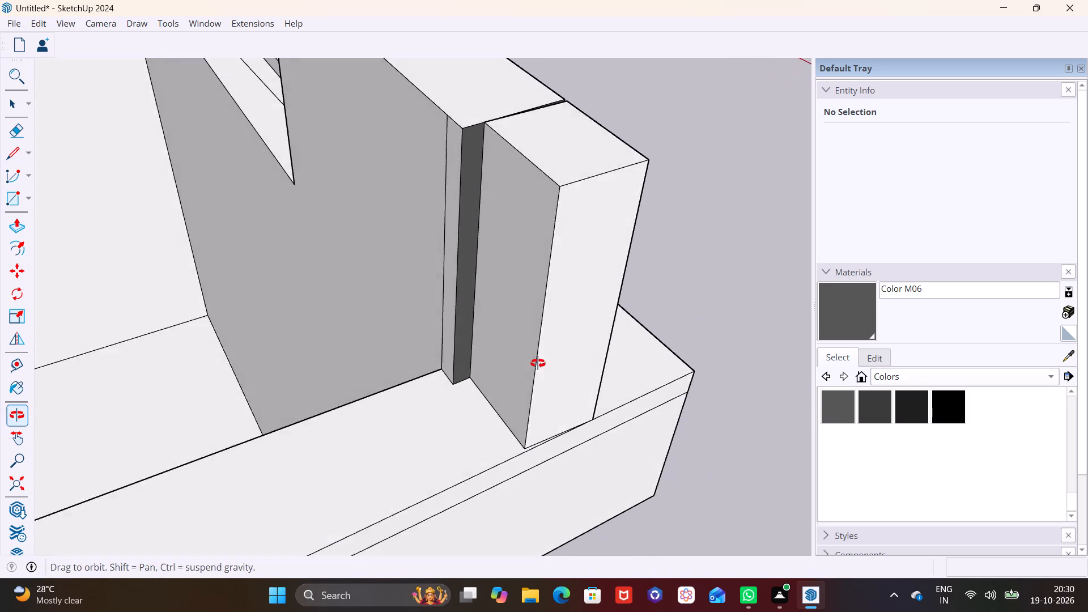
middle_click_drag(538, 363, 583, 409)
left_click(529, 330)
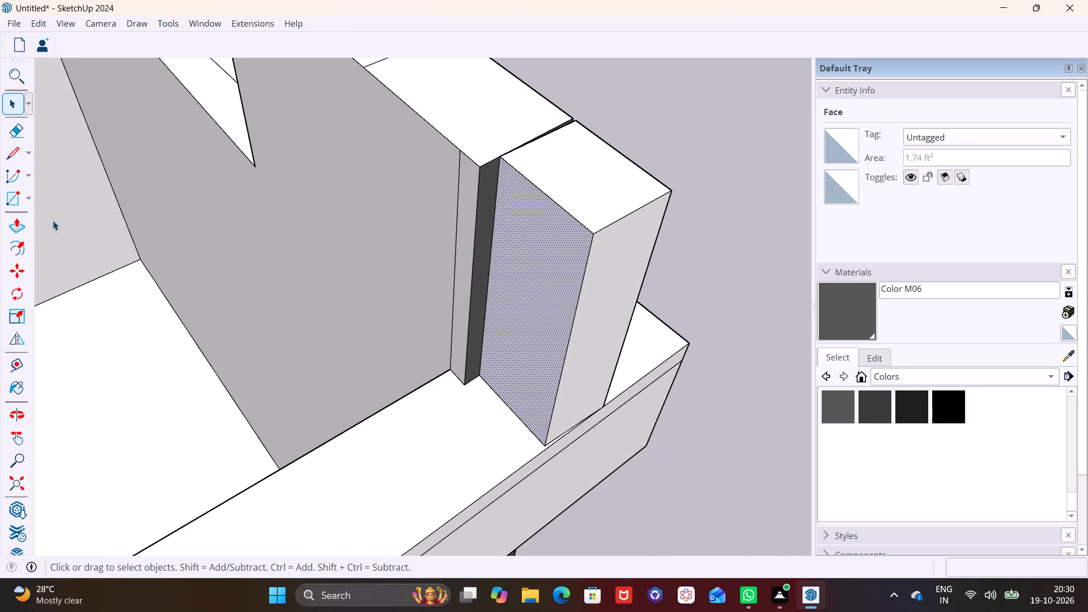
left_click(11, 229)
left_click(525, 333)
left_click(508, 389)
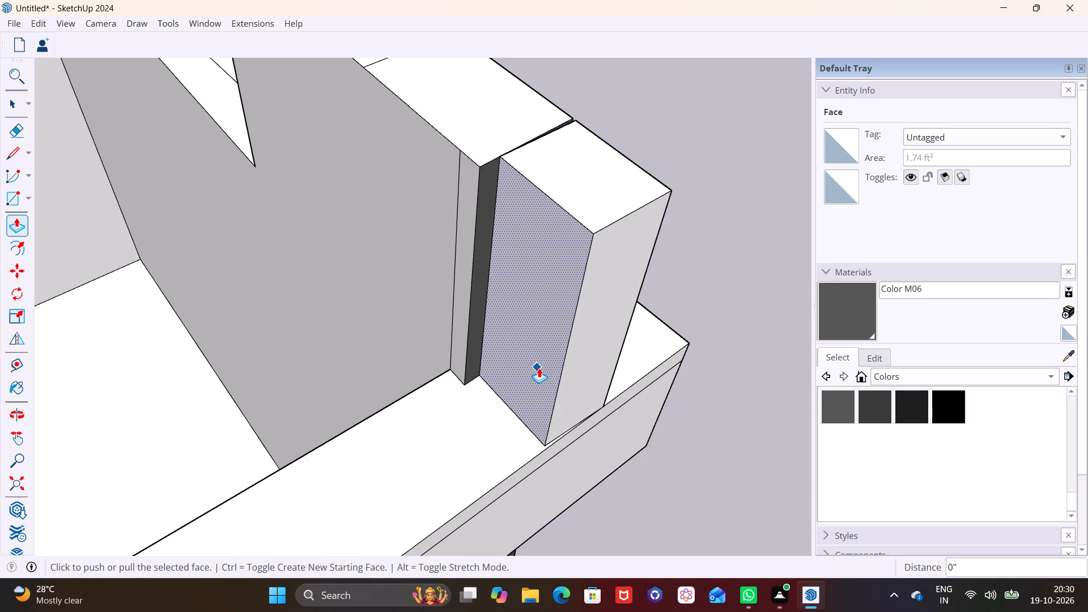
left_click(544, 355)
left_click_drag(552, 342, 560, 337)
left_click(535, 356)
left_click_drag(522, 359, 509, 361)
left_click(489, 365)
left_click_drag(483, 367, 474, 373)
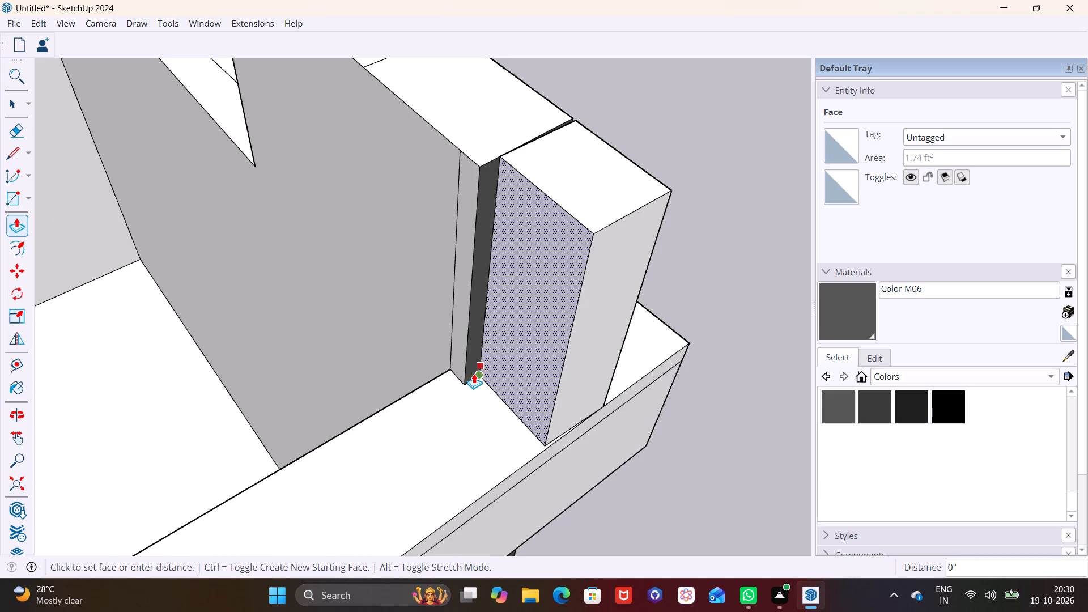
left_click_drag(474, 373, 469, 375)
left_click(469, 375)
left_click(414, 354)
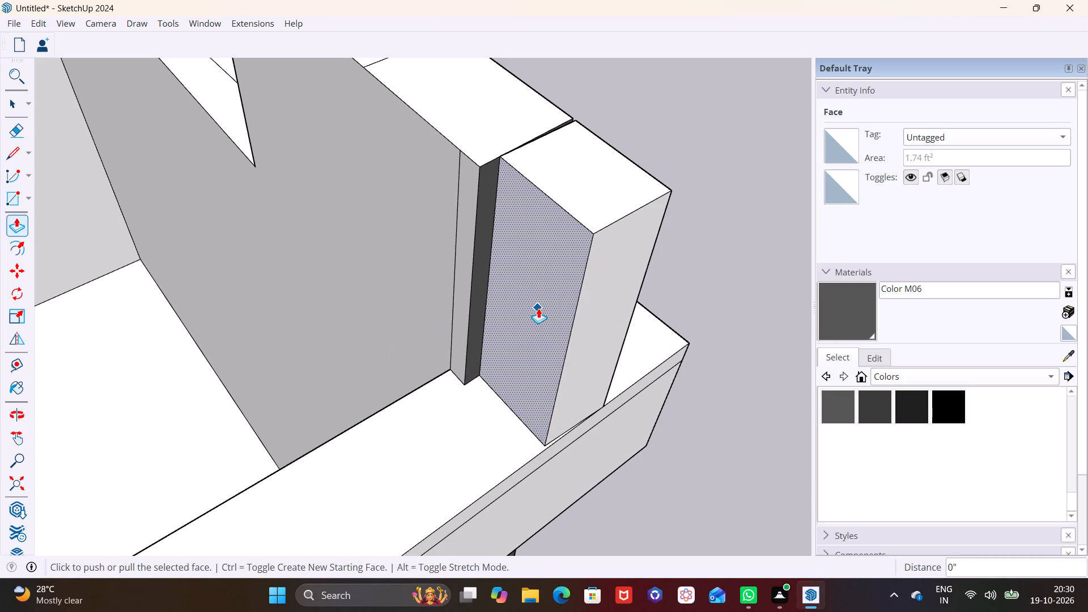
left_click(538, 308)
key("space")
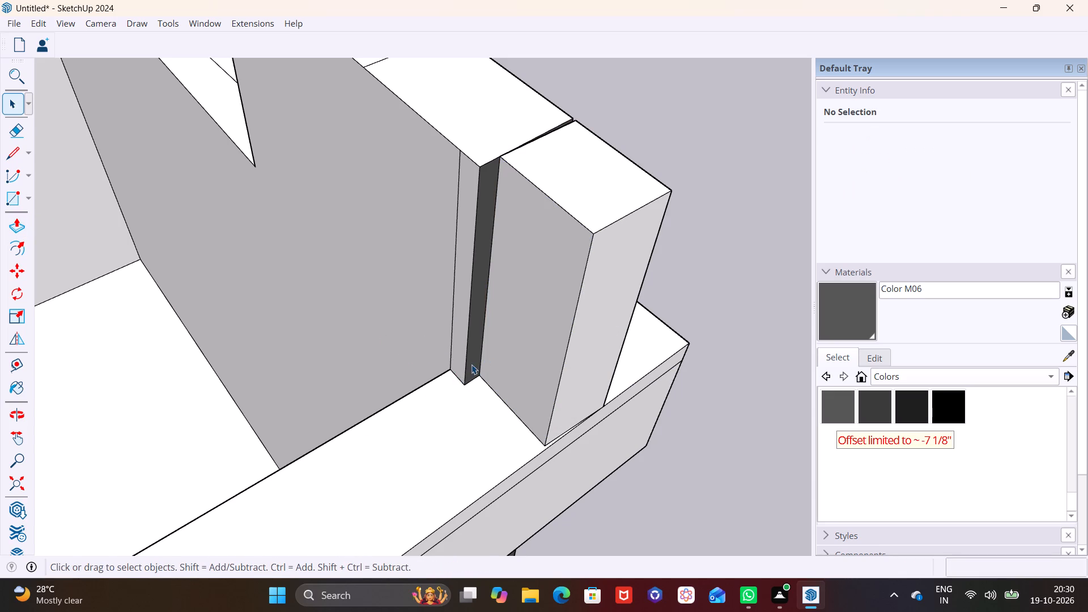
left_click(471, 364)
Paint the white corner block's front, end and top faces with Color M06 to match the dark rooftop block.
scroll(716, 329, "down", 2)
middle_click_drag(706, 372, 280, 279)
middle_click_drag(415, 328, 337, 299)
middle_click_drag(296, 195, 228, 114)
key("space")
left_click(856, 409)
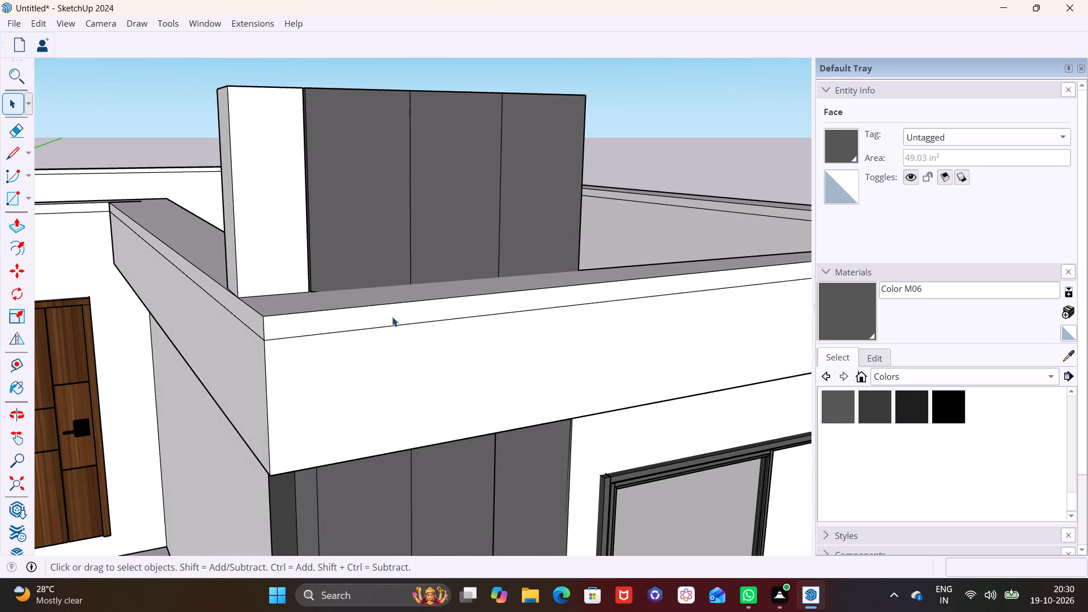
left_click(294, 233)
left_click(834, 403)
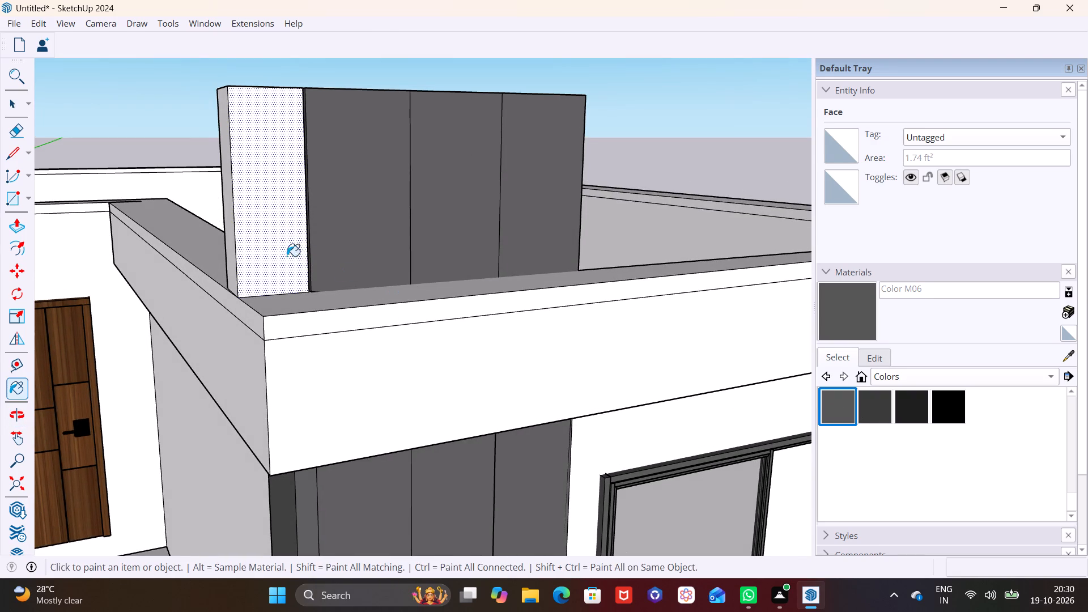
left_click(287, 256)
middle_click_drag(288, 256, 393, 299)
left_click(240, 256)
middle_click_drag(258, 249, 258, 254)
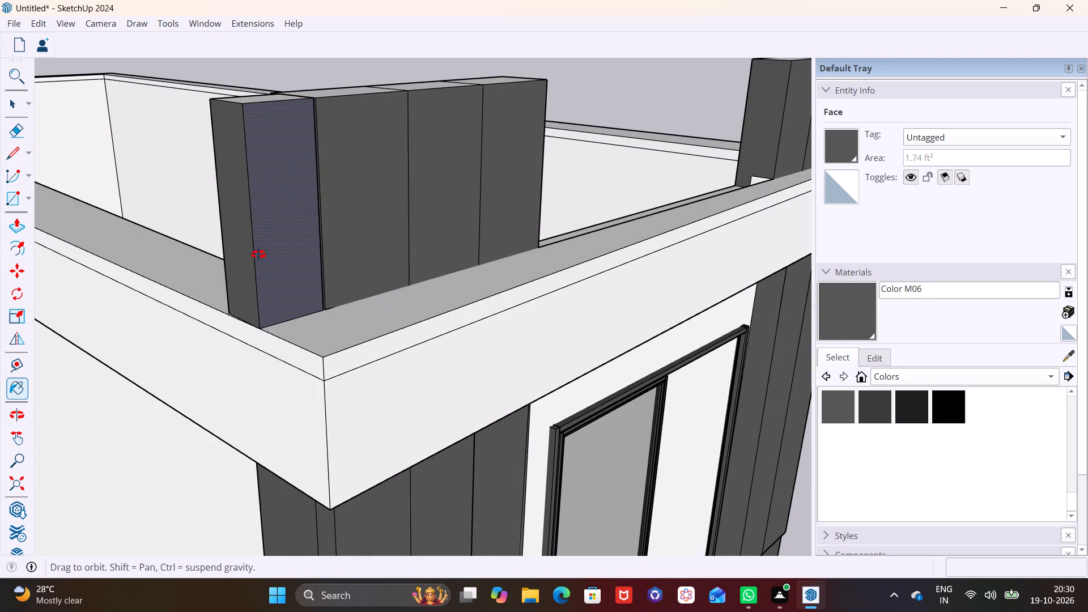
middle_click_drag(258, 254, 300, 428)
left_click(269, 232)
Paint the remaining white top faces of both dark rooftop blocks with Color M06, strip by strip.
left_click_drag(313, 196, 325, 192)
left_click_drag(415, 126, 420, 121)
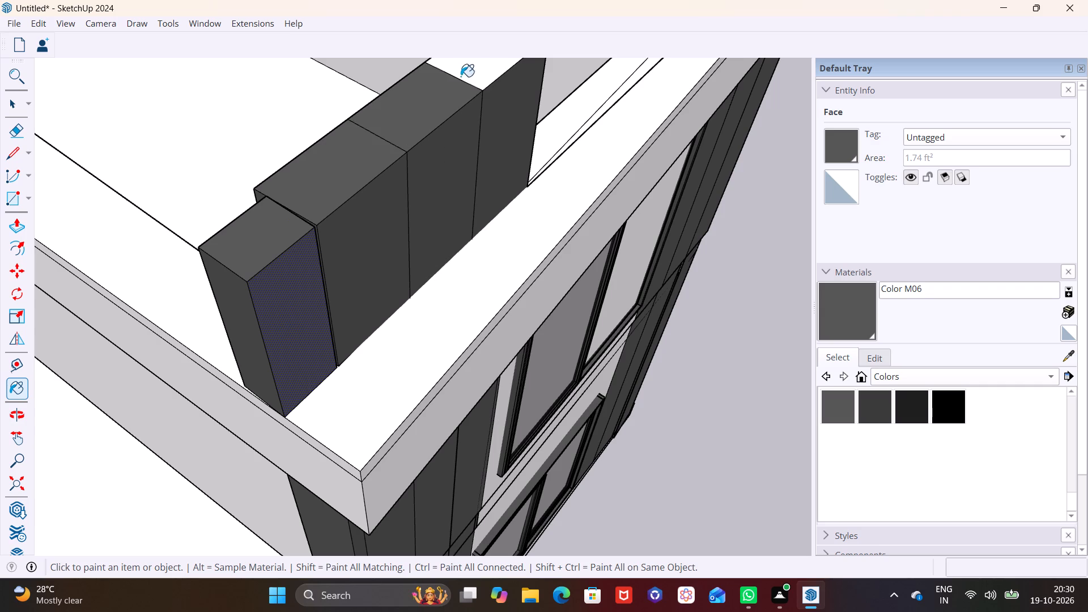
left_click(467, 74)
scroll(367, 321, "down", 9)
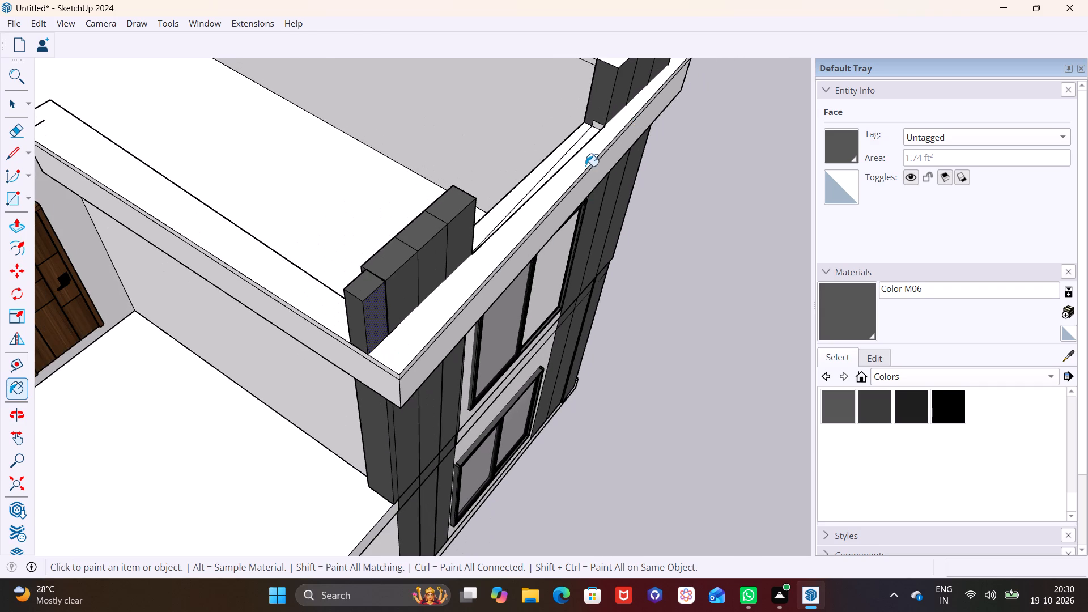
middle_click_drag(581, 170, 415, 443)
left_click_drag(448, 330, 454, 325)
left_click(479, 300)
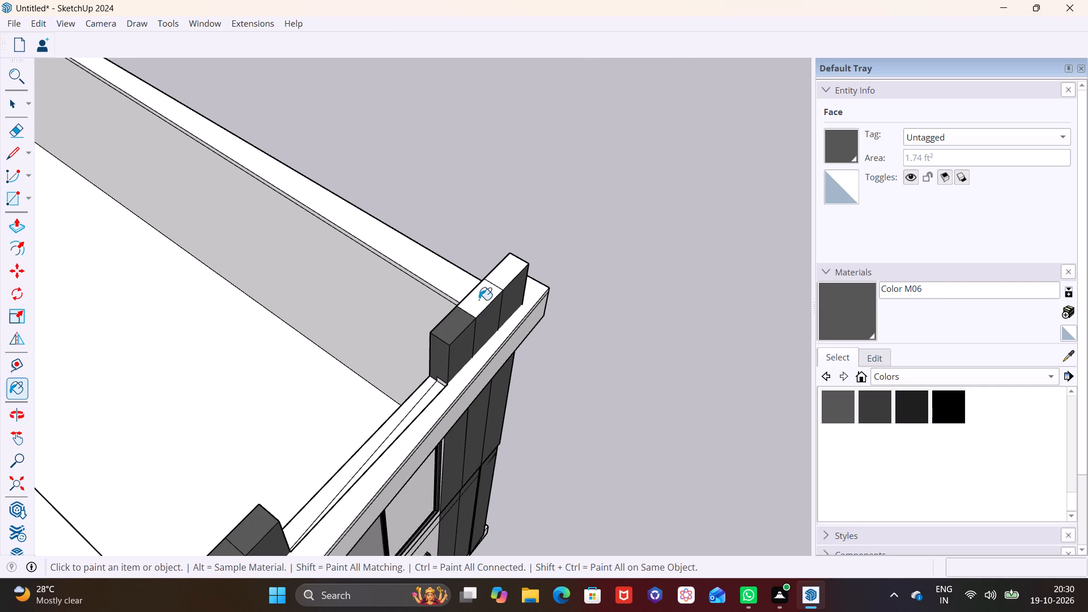
left_click(501, 277)
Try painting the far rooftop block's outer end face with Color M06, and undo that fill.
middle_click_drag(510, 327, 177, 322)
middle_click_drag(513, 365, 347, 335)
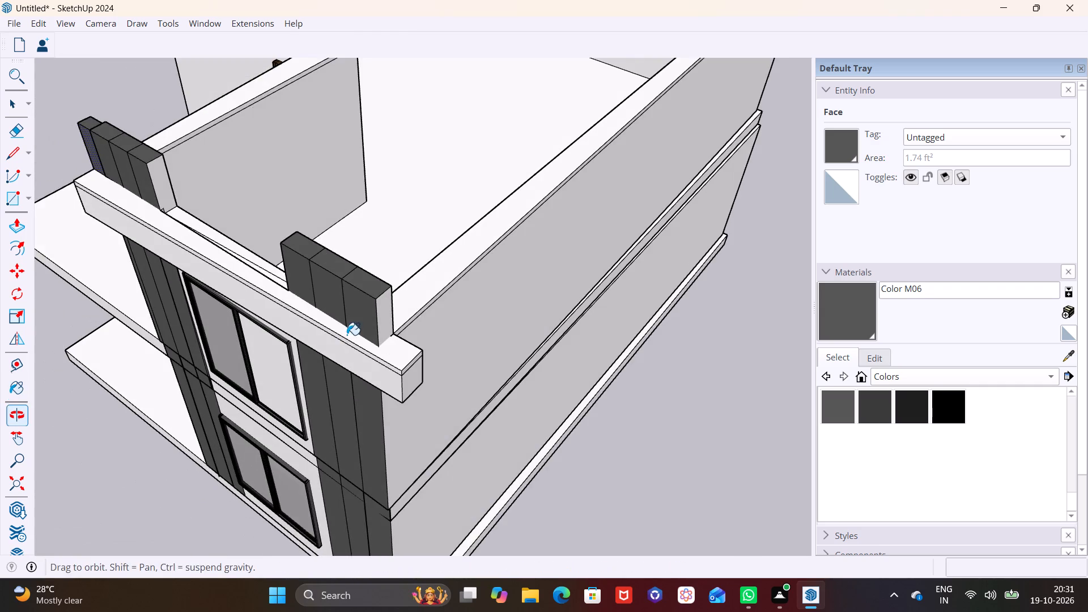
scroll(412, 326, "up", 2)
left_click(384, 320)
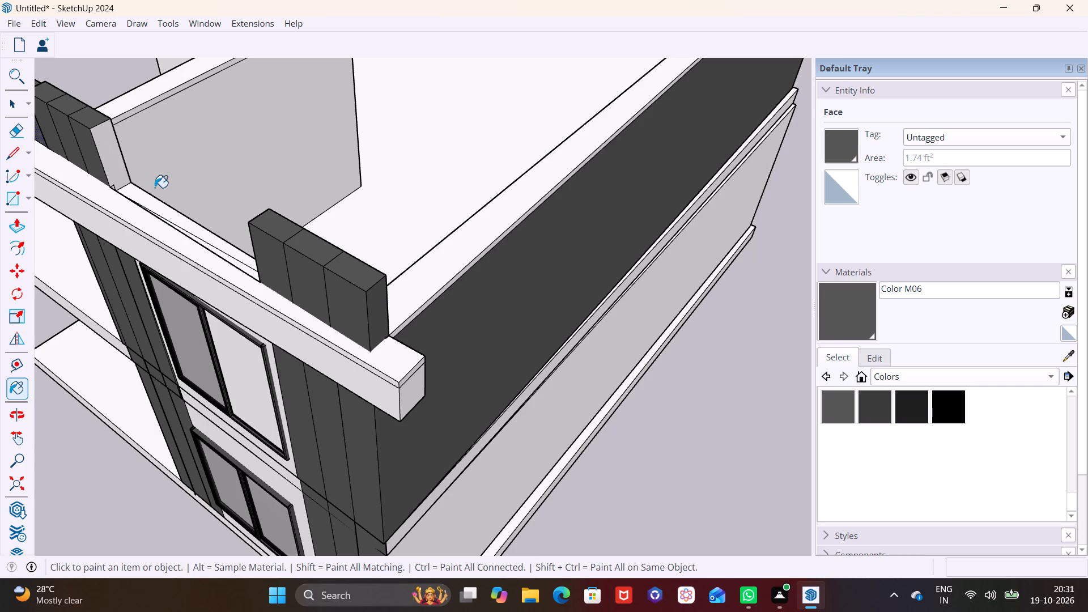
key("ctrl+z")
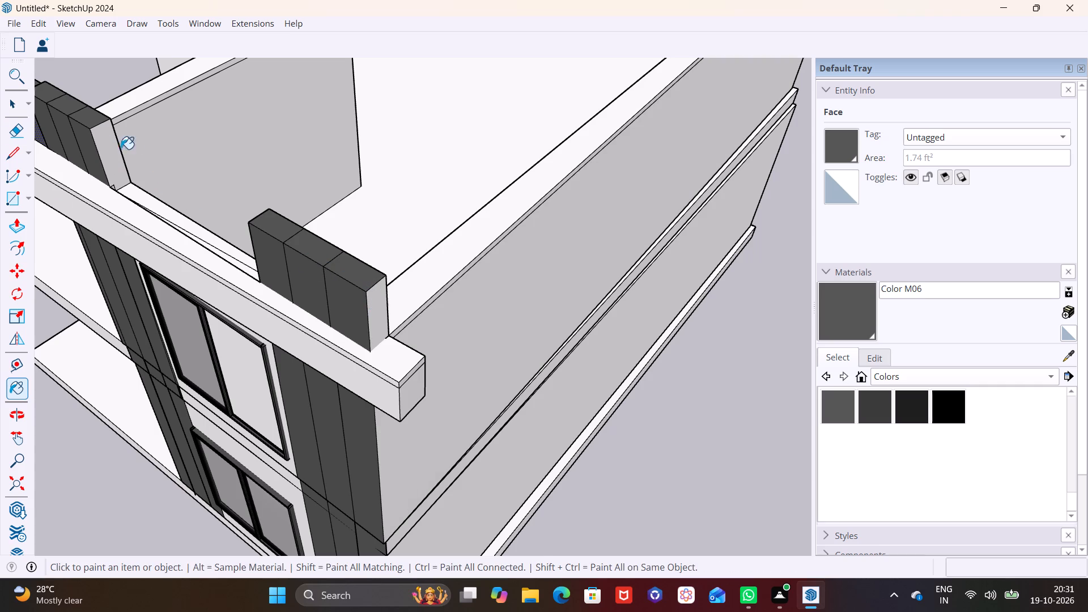
Paint the corner rooftop block's white end face that faces the other block with Color M06.
left_click(110, 153)
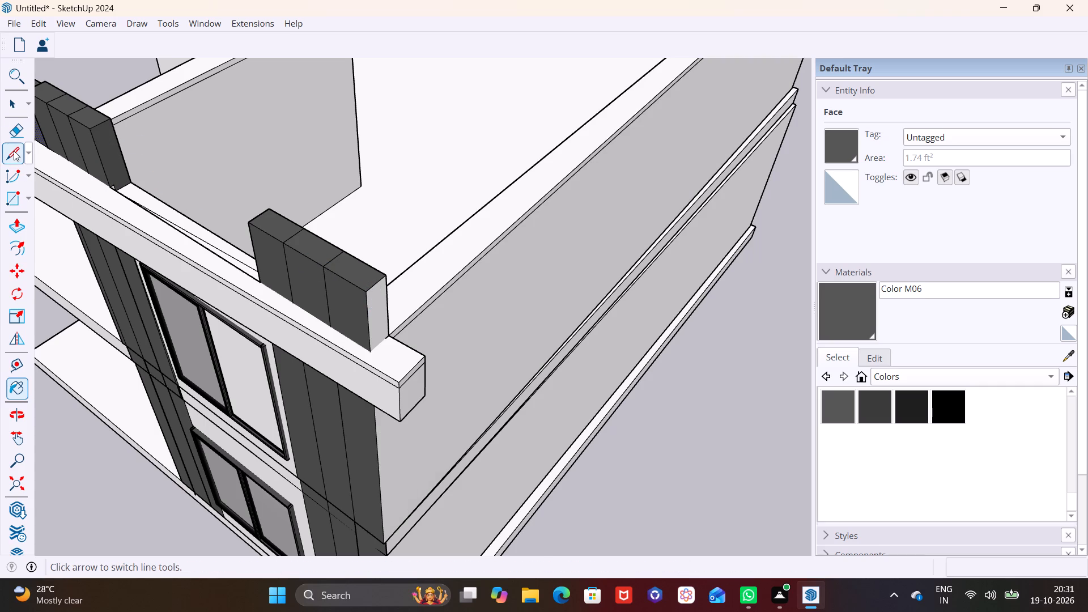
Draw an edge along the base of the far rooftop block's outer end face, separating it from the side wall.
left_click(11, 154)
scroll(362, 312, "up", 9)
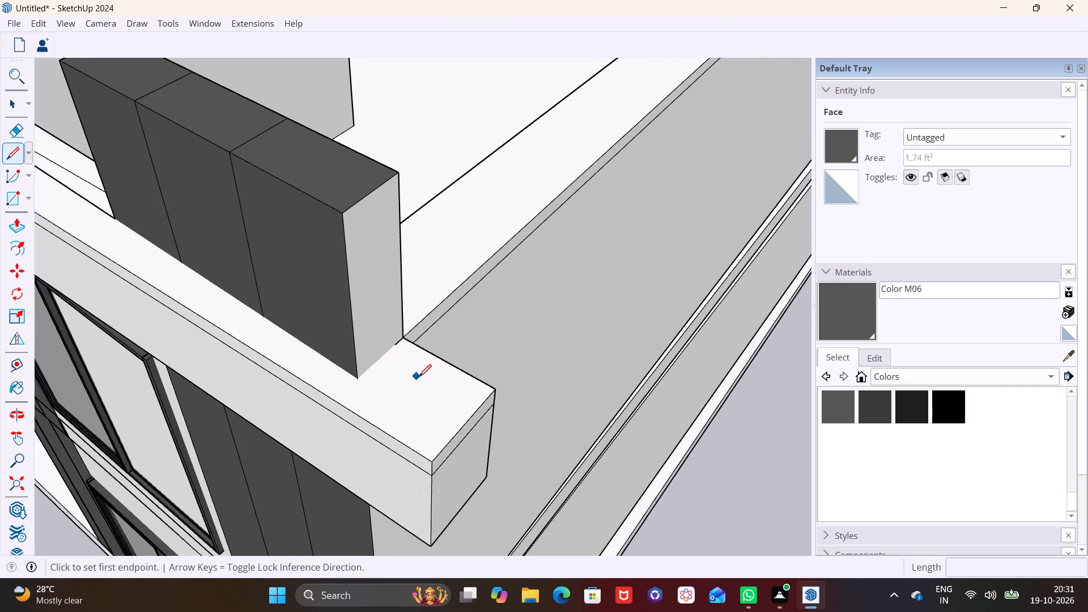
scroll(419, 377, "up", 3)
middle_click_drag(373, 353, 252, 339)
left_click(385, 314)
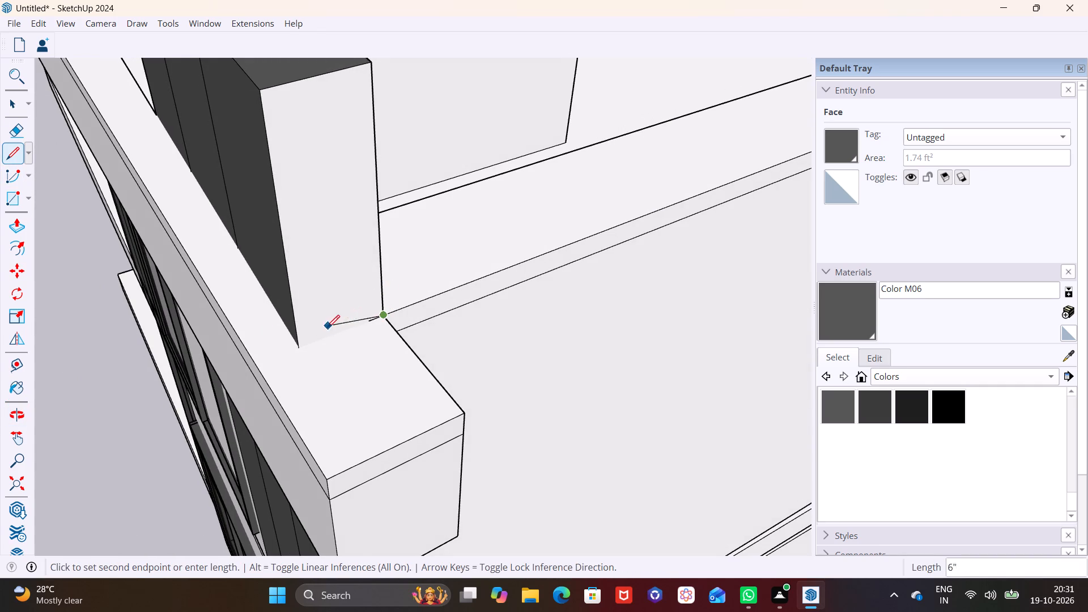
left_click(298, 347)
Paint the separated outer end face of the far rooftop block with Color M06.
key("space")
left_click(340, 286)
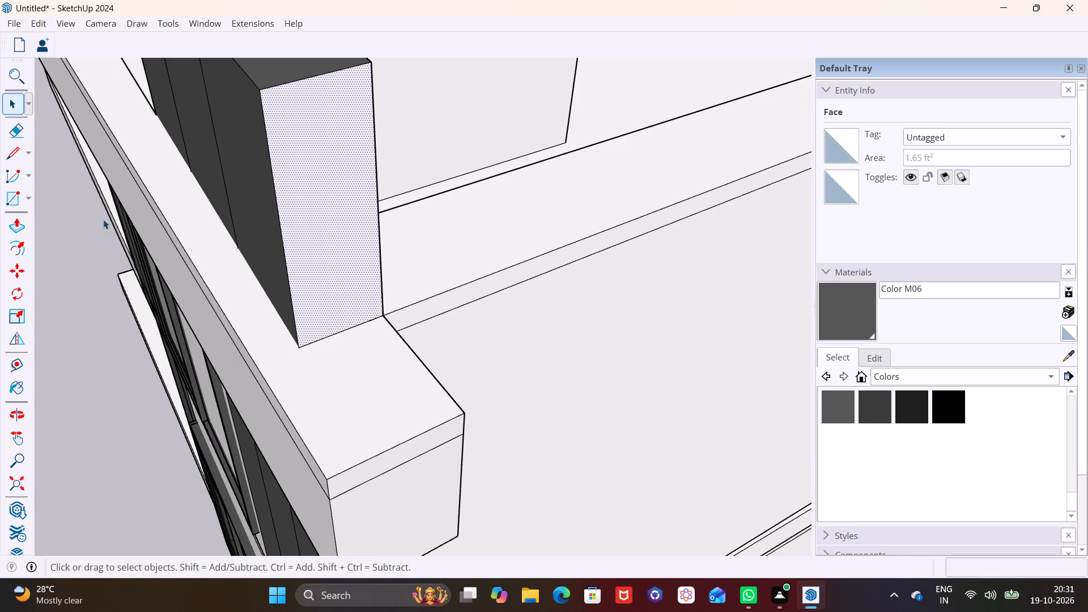
left_click(832, 394)
left_click(316, 211)
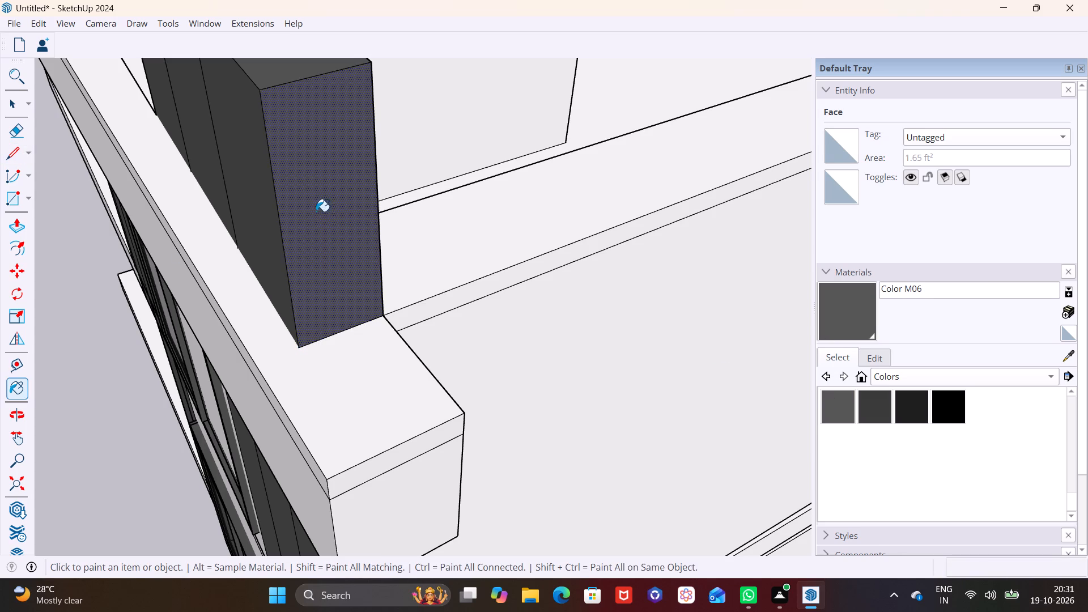
key("space")
Examine the rooftop blocks and the whole building exterior from the front and the terrace side.
left_click(525, 338)
scroll(525, 338, "down", 16)
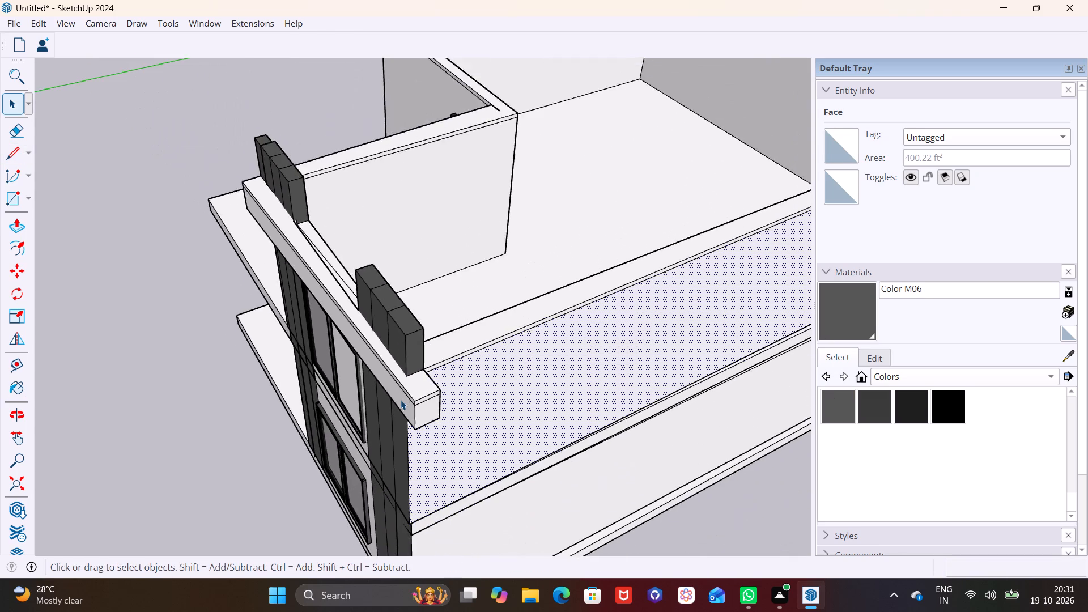
middle_click_drag(399, 400, 655, 308)
middle_click_drag(407, 343, 553, 186)
scroll(452, 312, "down", 6)
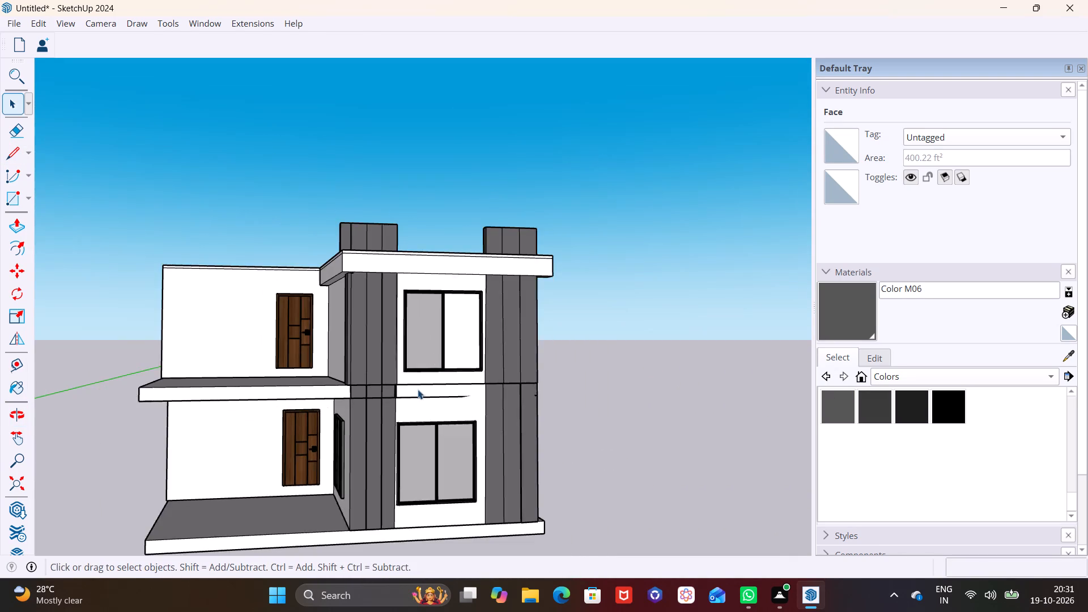
middle_click_drag(418, 389, 535, 311, "shift")
middle_click_drag(461, 351, 690, 393)
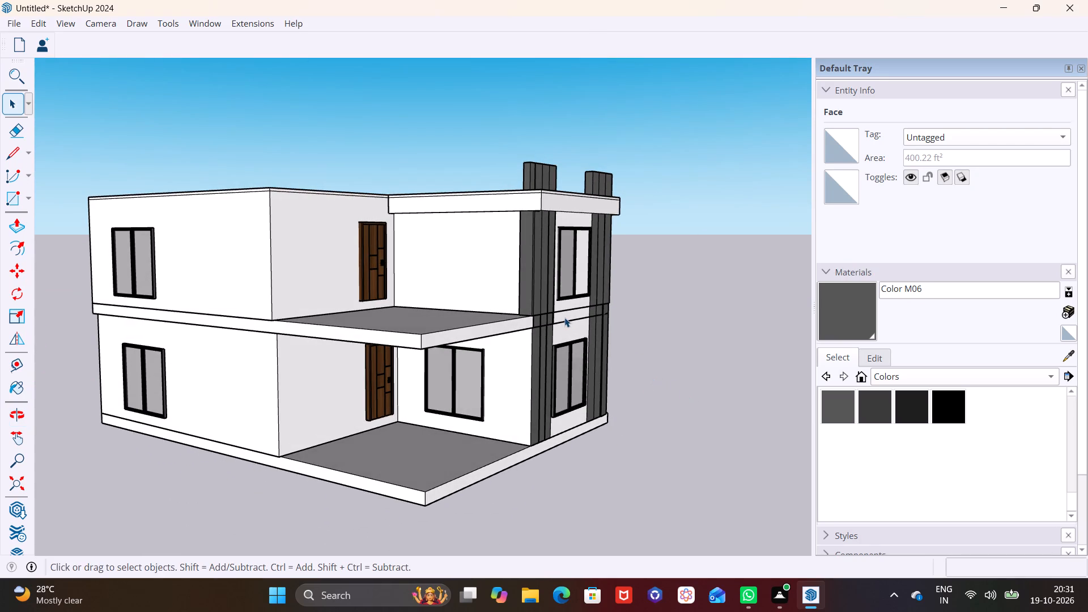
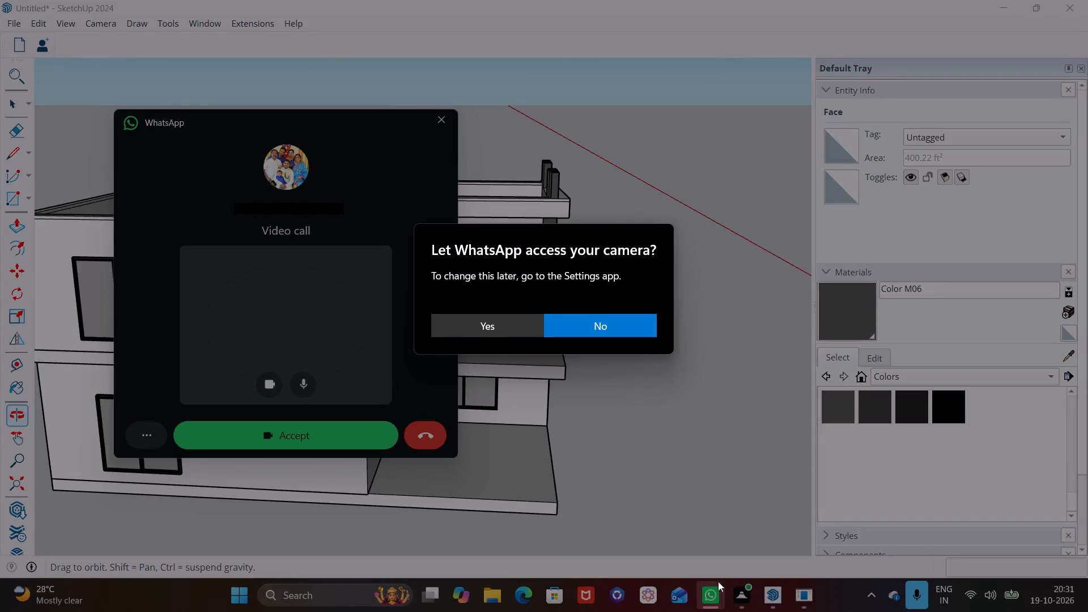
Allow WhatsApp to access the camera and accept the incoming video call.
left_click(511, 326)
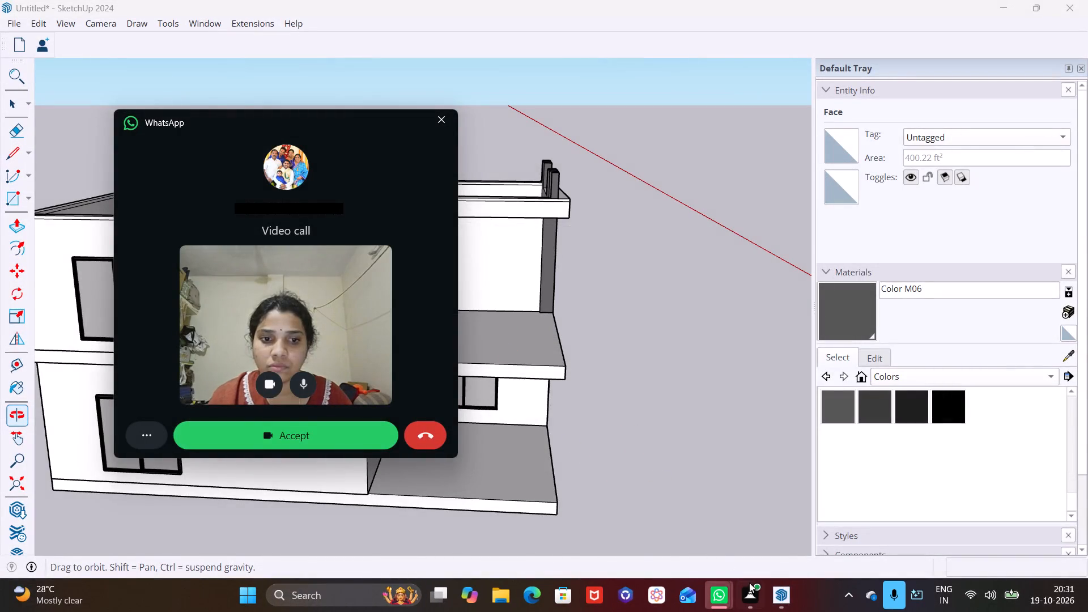
left_click(337, 433)
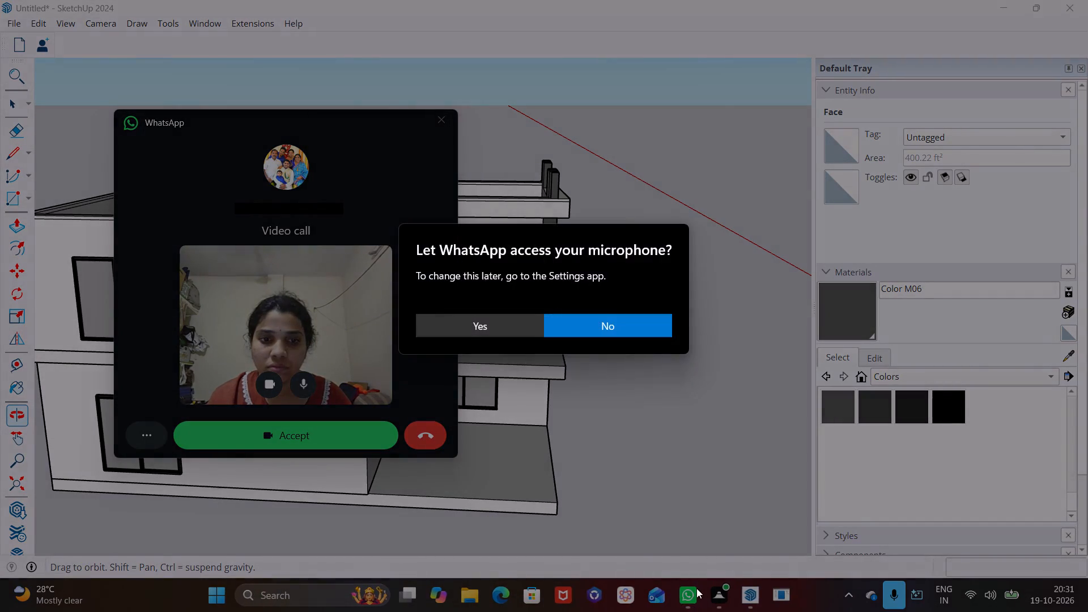
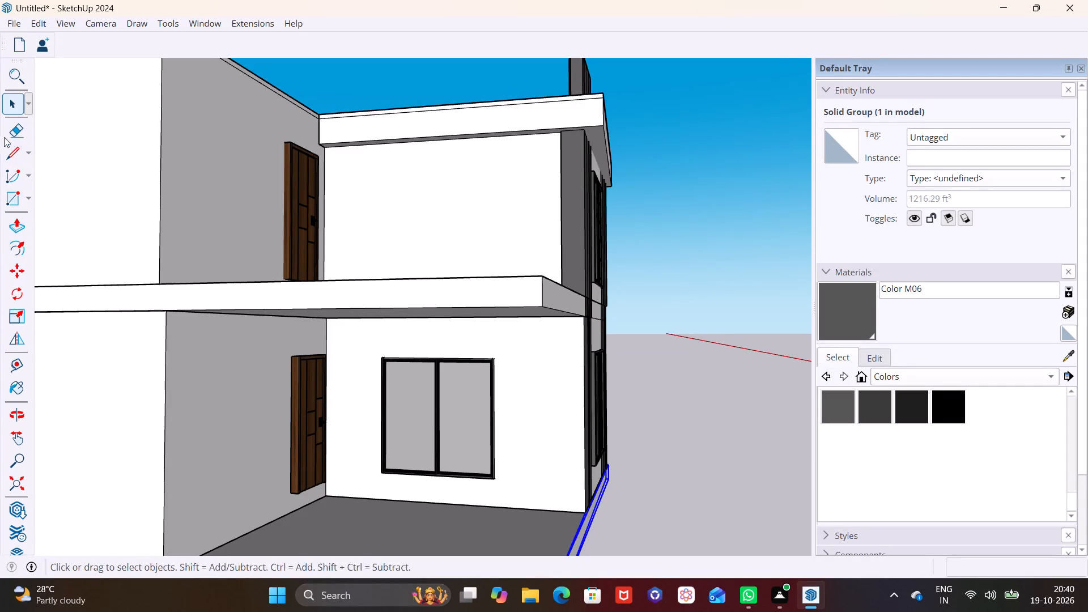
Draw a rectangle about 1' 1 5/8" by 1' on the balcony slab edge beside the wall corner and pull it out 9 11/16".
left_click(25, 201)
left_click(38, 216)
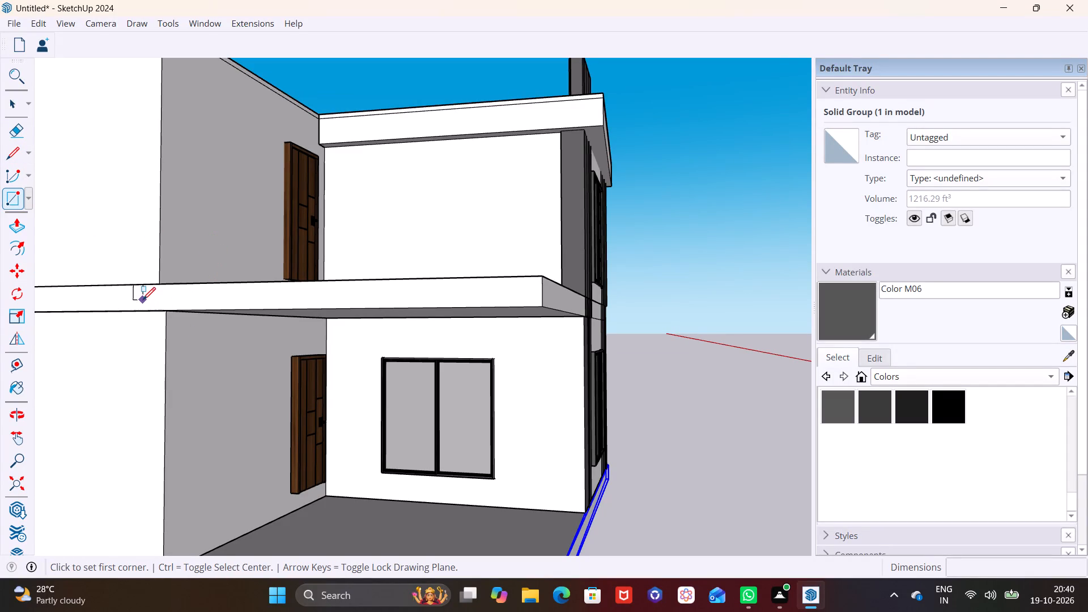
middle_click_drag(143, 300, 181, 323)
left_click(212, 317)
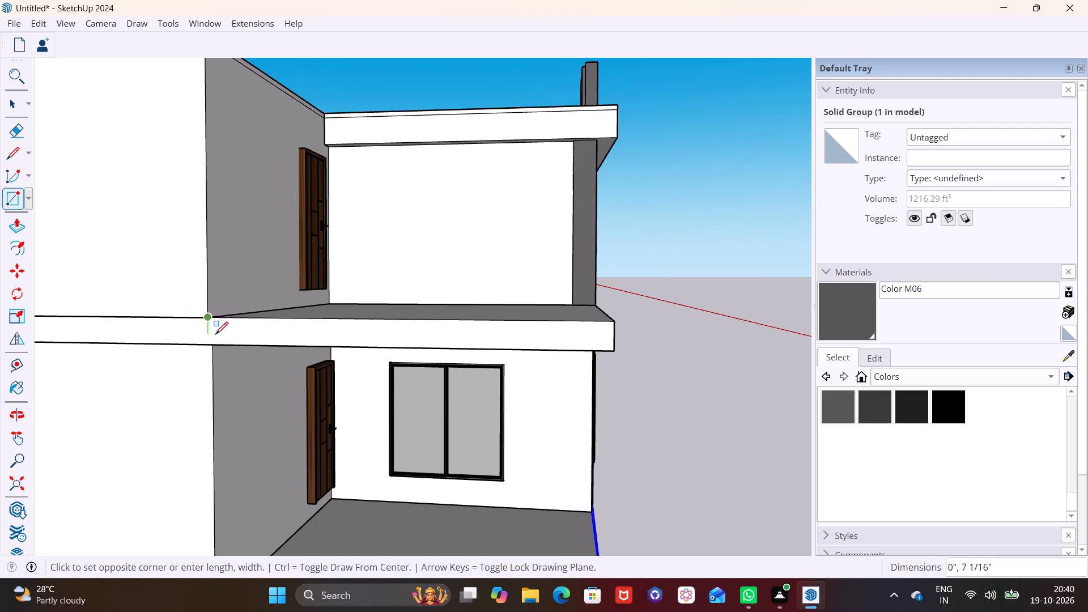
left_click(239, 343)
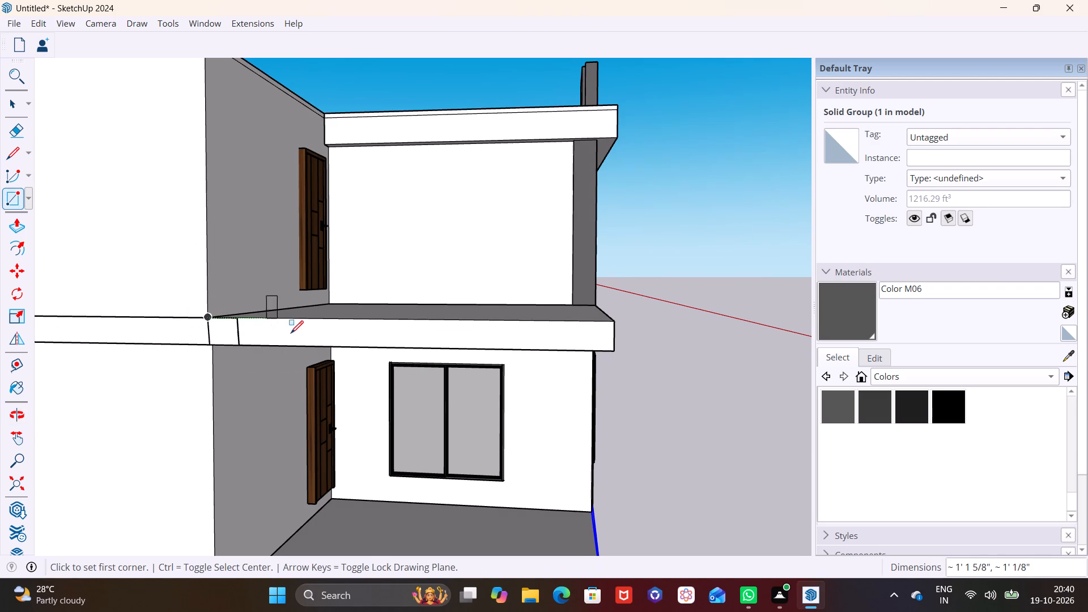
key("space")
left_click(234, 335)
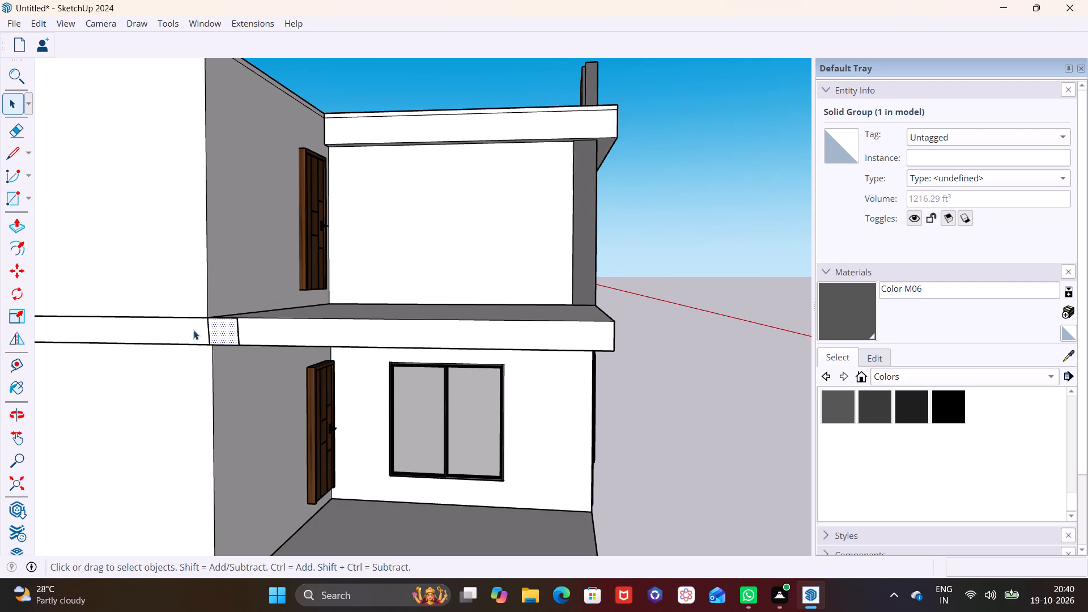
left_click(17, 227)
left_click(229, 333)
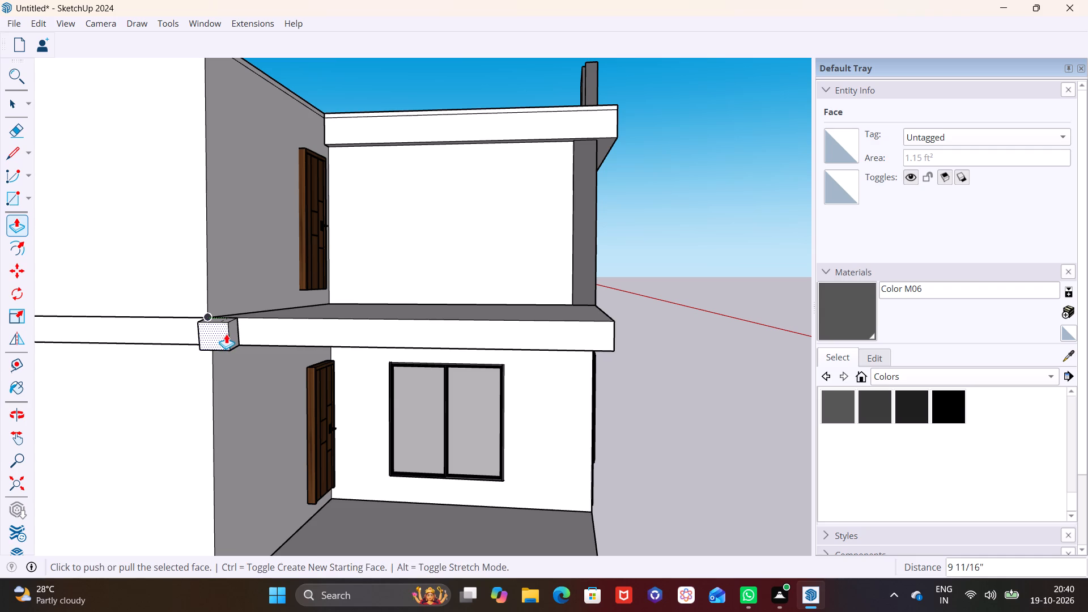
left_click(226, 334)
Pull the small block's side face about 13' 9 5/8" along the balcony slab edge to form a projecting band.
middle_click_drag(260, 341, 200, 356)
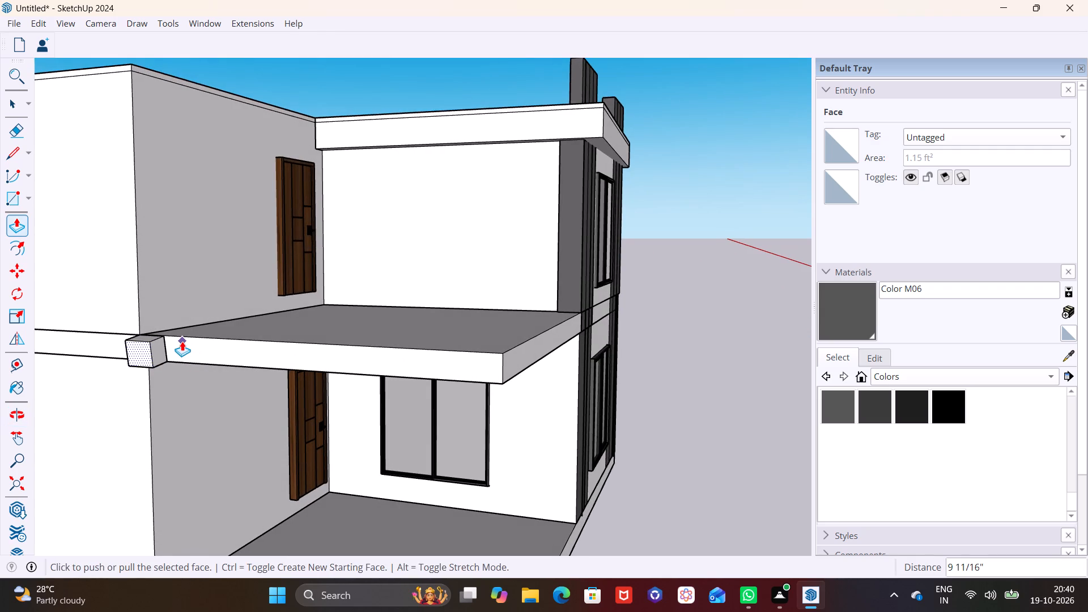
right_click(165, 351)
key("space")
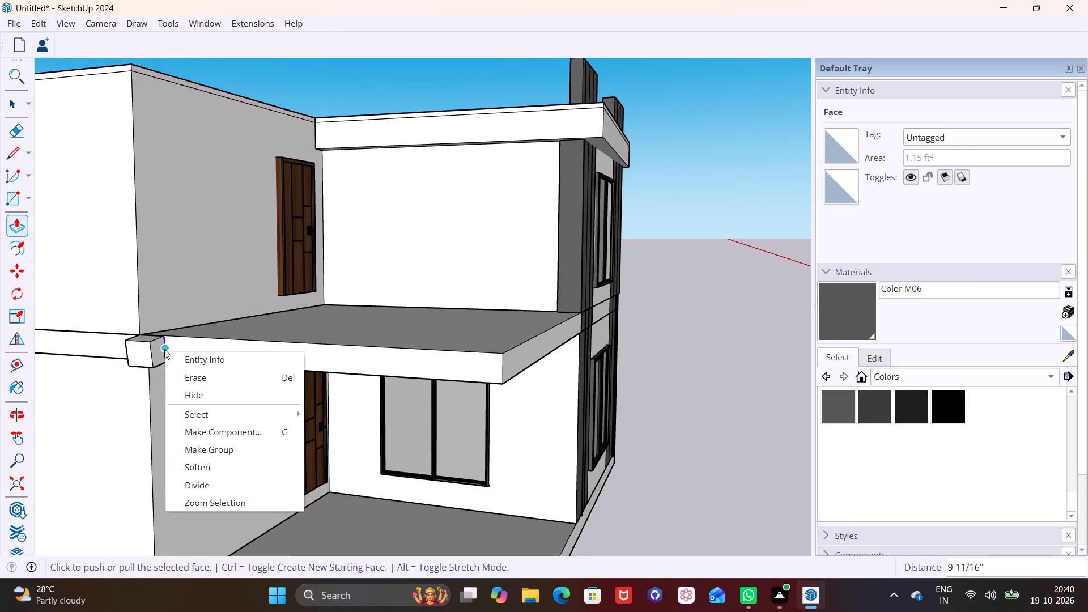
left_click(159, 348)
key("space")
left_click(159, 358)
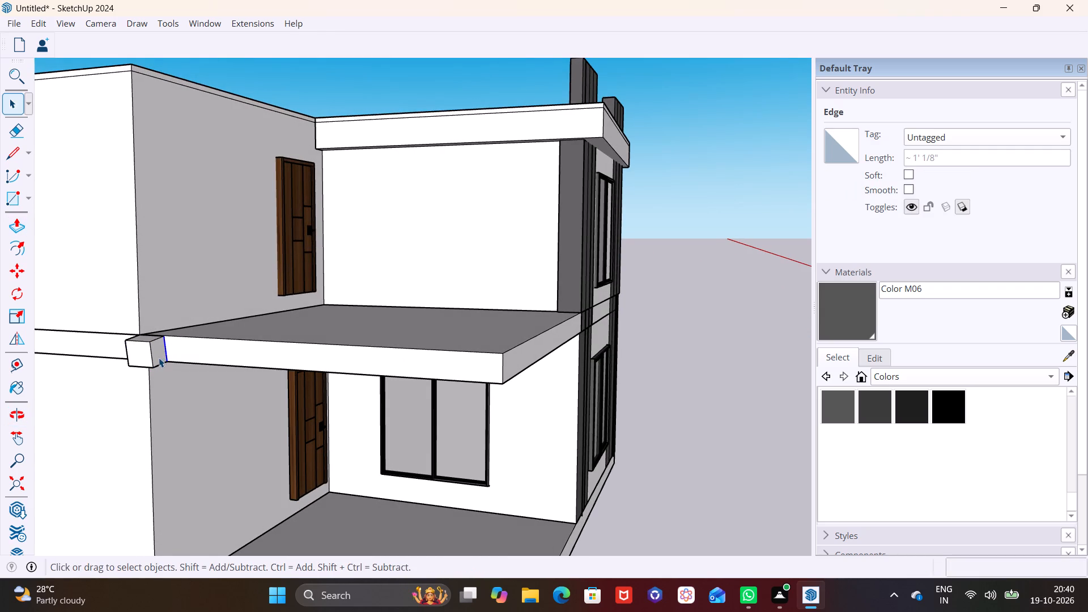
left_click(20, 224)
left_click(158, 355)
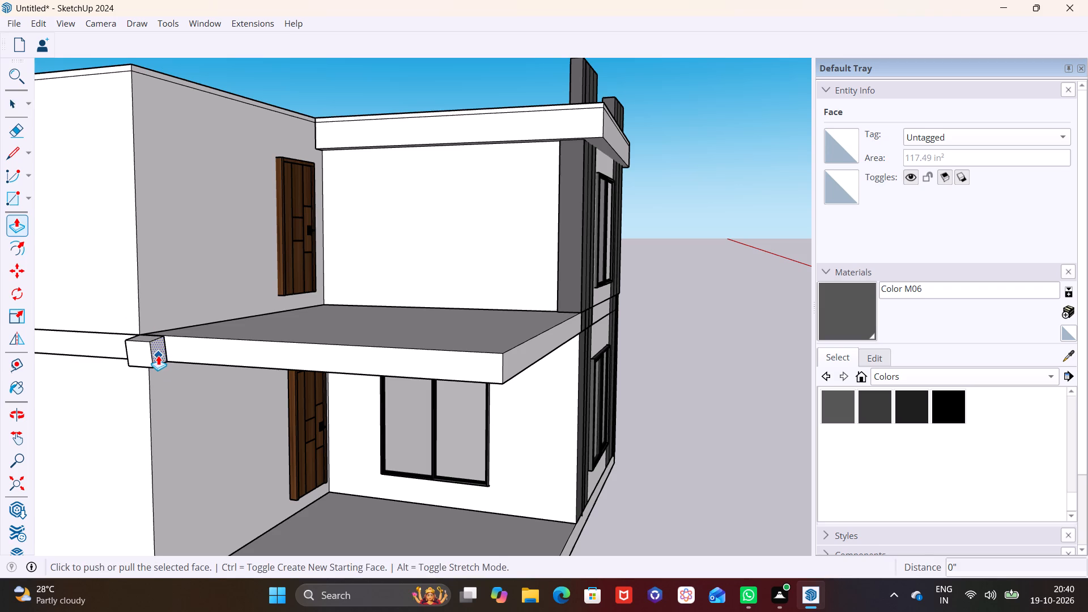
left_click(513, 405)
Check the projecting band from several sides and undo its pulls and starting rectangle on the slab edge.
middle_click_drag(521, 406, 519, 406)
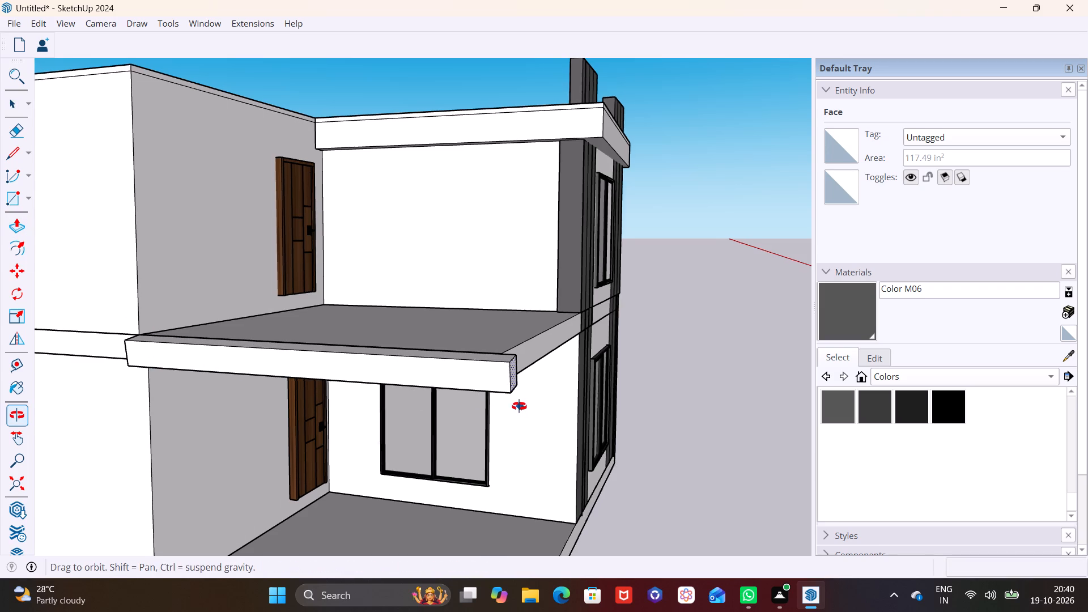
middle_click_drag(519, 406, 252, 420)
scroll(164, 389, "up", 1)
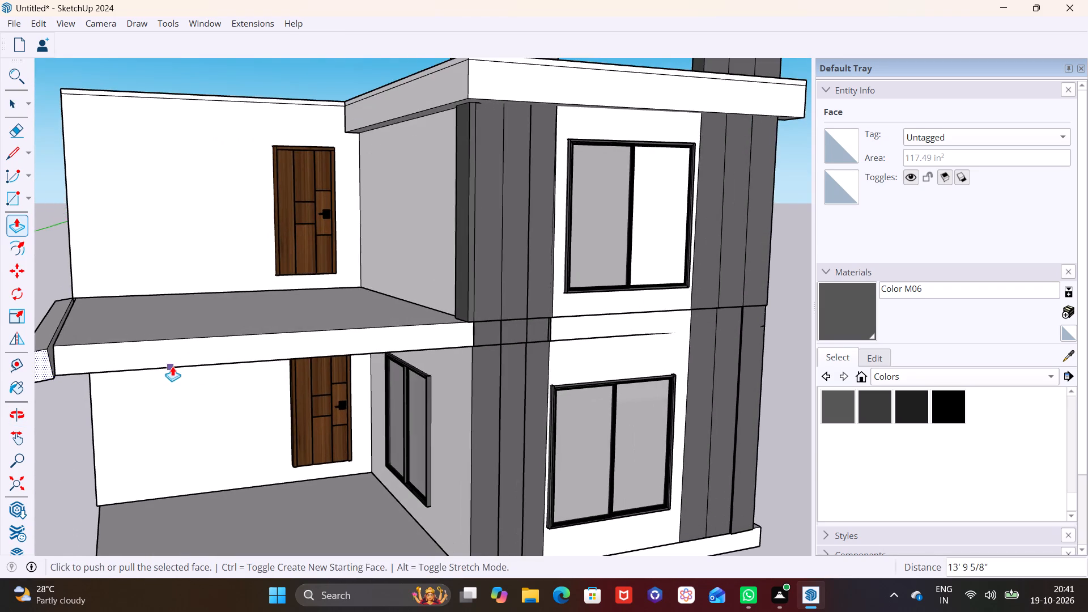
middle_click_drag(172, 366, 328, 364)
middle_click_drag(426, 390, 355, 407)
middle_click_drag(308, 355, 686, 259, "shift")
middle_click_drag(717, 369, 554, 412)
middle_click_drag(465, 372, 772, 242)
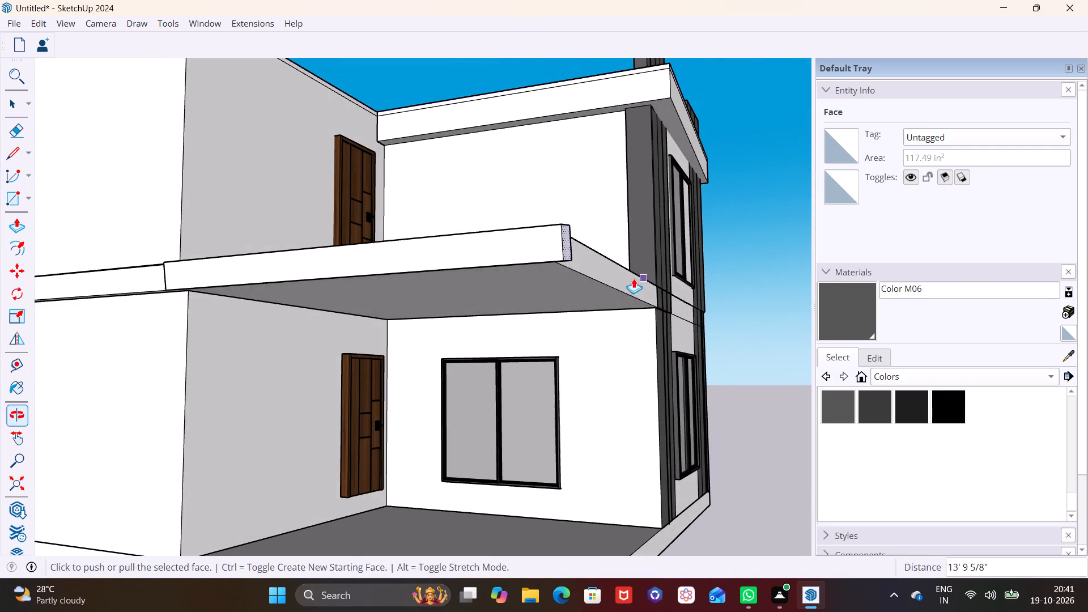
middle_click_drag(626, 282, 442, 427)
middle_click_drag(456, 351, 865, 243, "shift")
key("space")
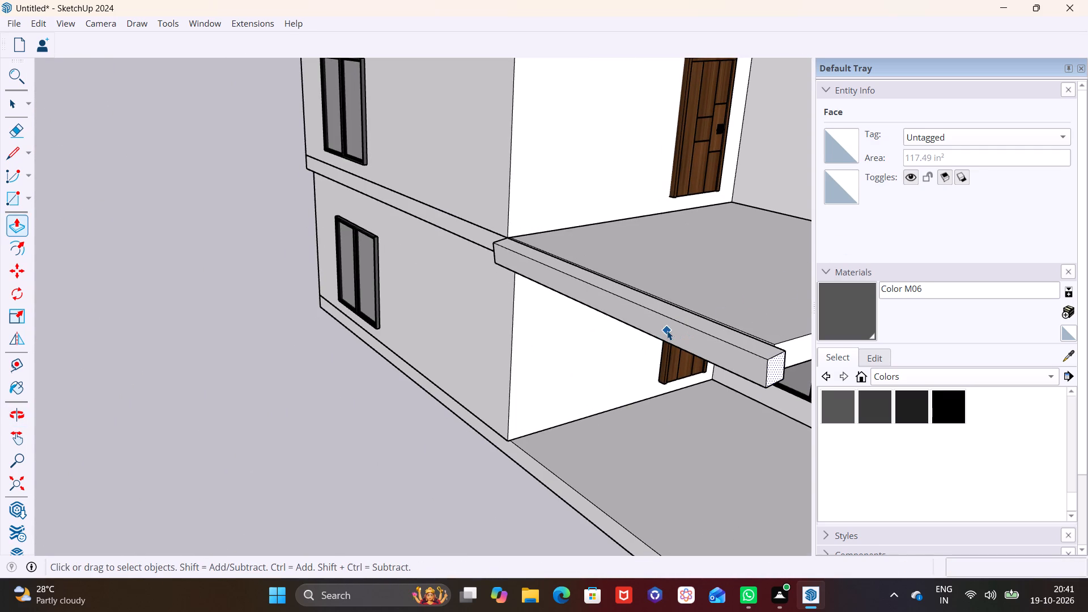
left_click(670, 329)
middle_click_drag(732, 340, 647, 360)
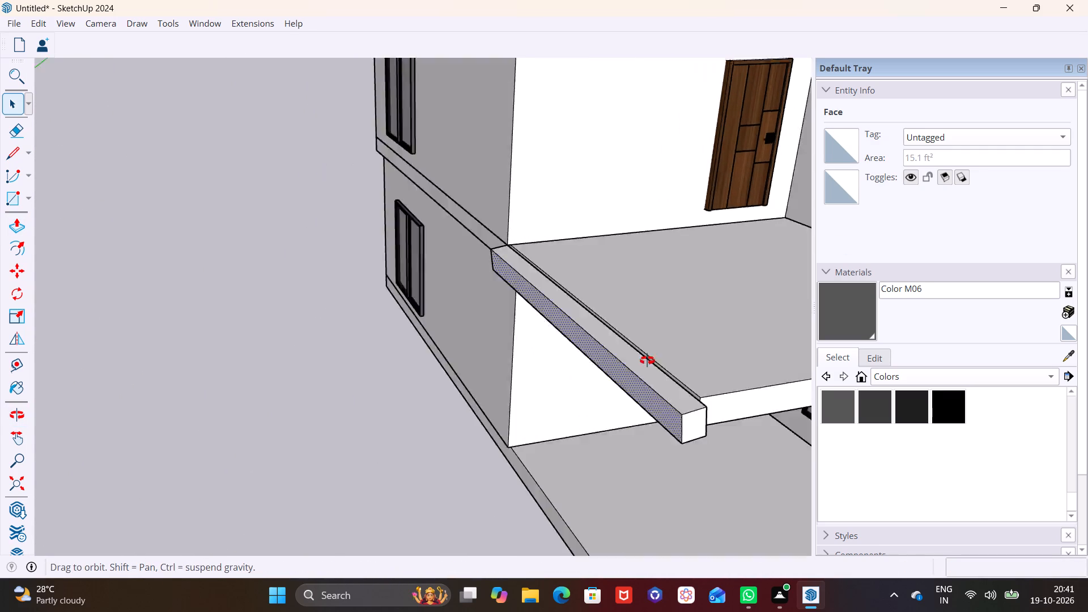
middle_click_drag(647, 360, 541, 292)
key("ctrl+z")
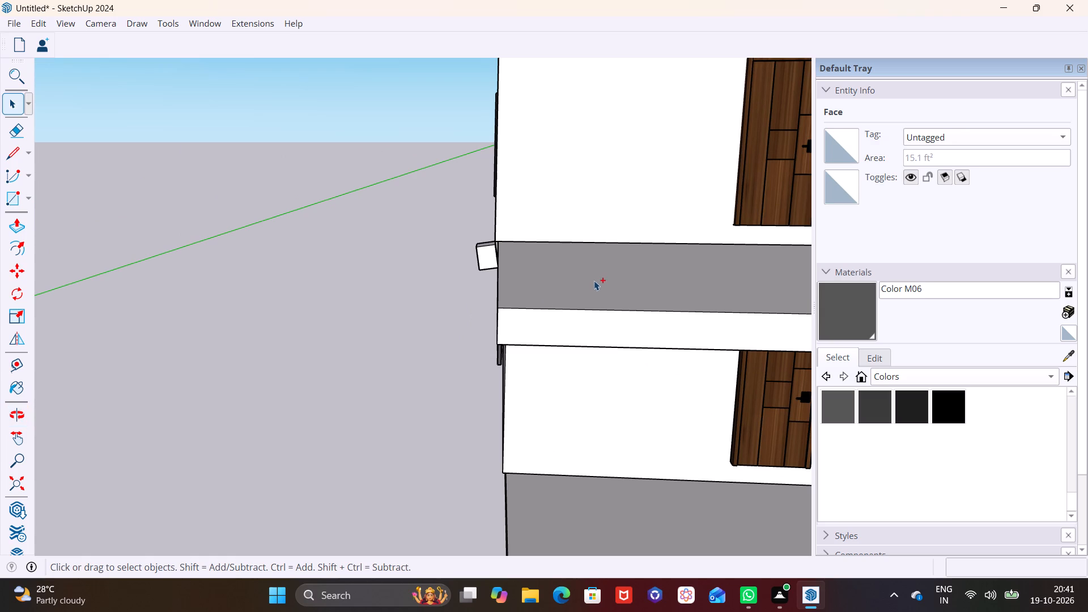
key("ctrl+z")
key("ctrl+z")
Draw a rectangle about 1' 5 11/16" by 1' on the balcony slab edge that meets the dark grey strips.
middle_click_drag(568, 309, 753, 331)
middle_click_drag(664, 321, 550, 339)
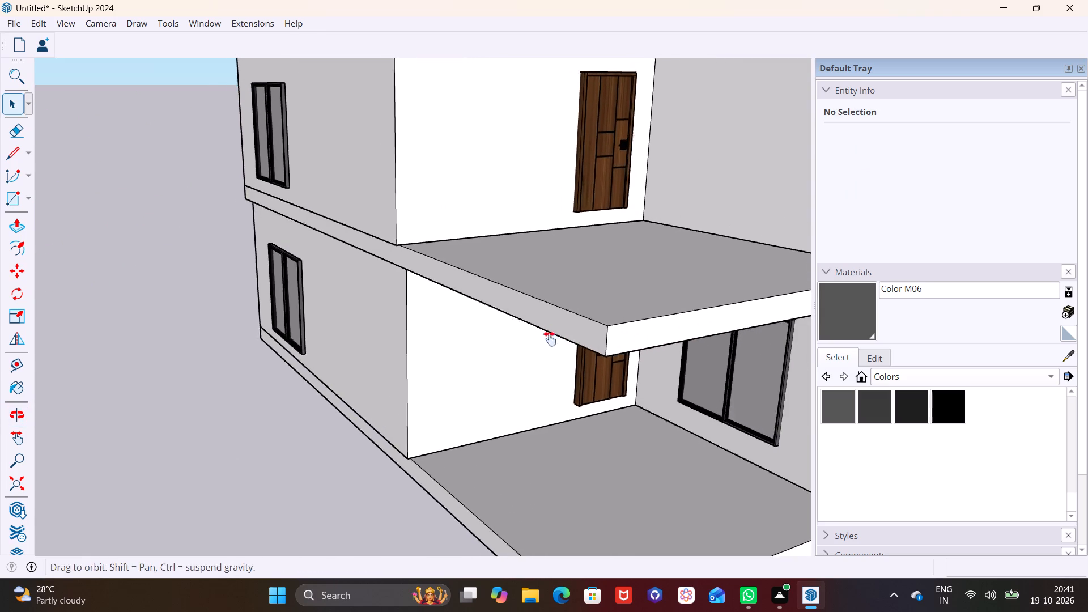
middle_click_drag(550, 339, 515, 343)
middle_click_drag(801, 354, 622, 342)
middle_click_drag(583, 343, 546, 325)
middle_click_drag(567, 382, 556, 369, "shift")
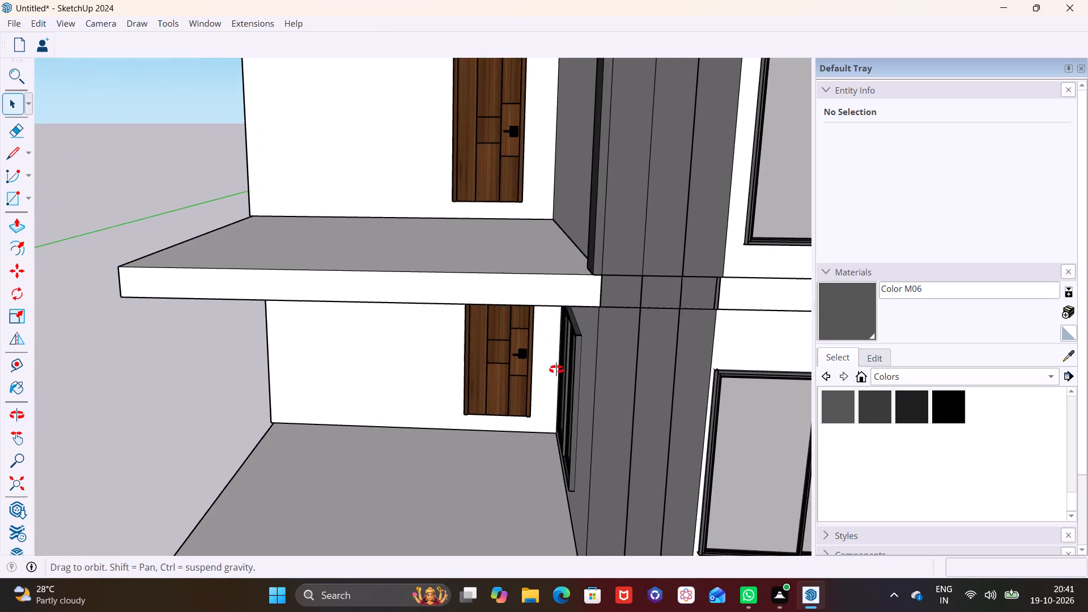
middle_click_drag(556, 369, 556, 301, "shift")
middle_click_drag(560, 282, 572, 399, "shift")
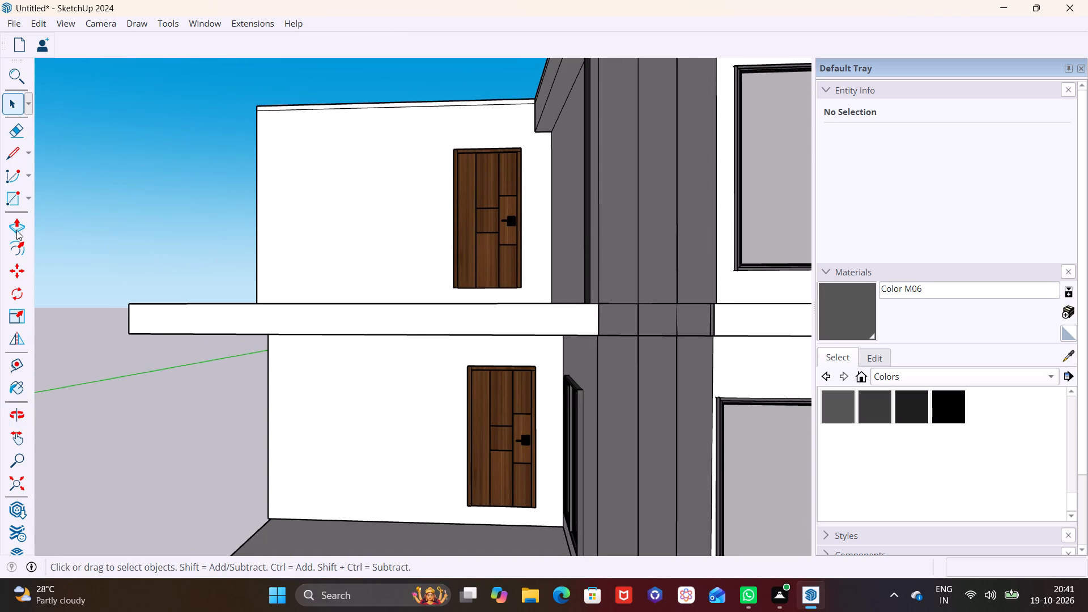
left_click(31, 195)
left_click(41, 218)
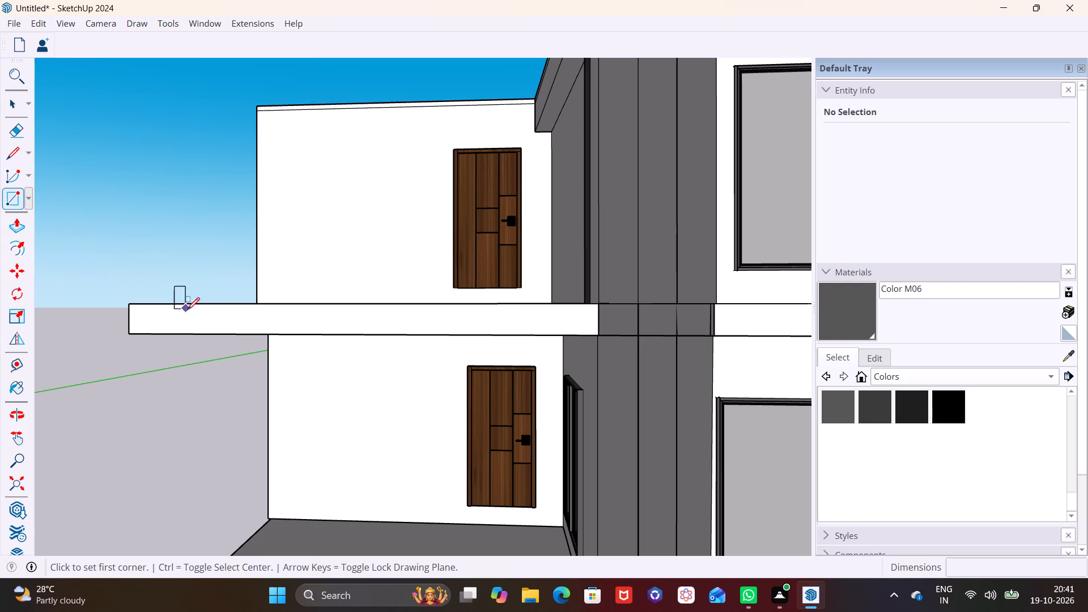
left_click(516, 305)
left_click(470, 337)
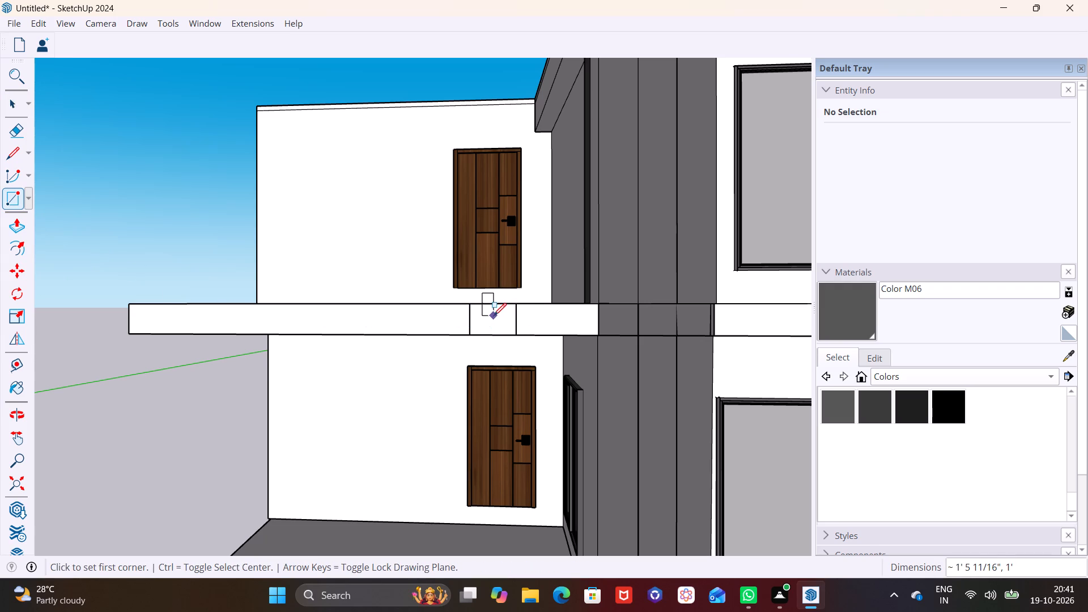
key("space")
Pull the new rectangle outward from the slab edge to form a short projecting block.
left_click(497, 322)
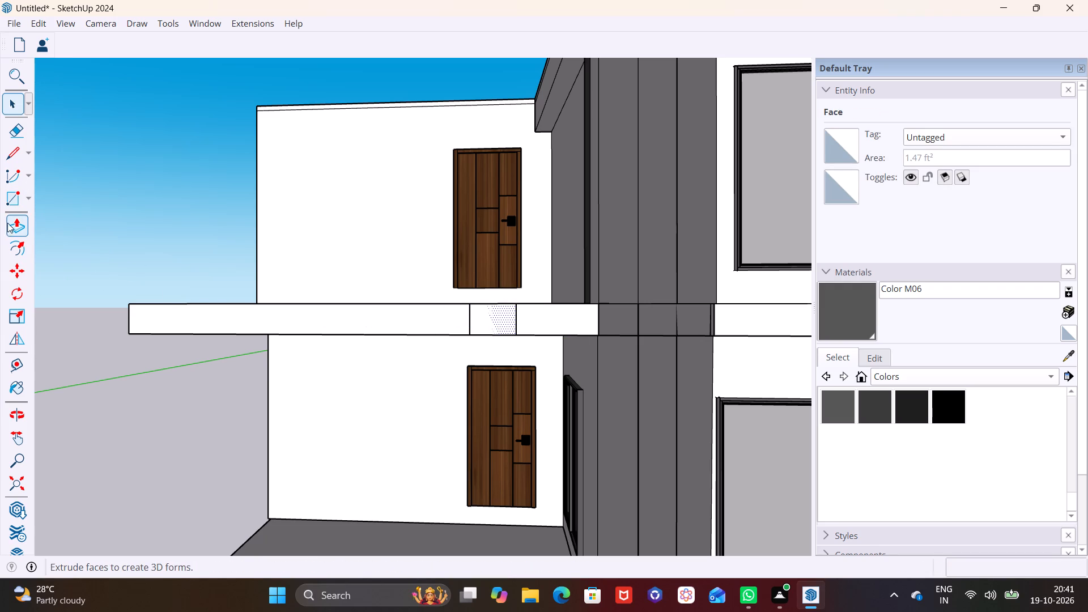
left_click(18, 223)
left_click(501, 326)
middle_click_drag(498, 329, 441, 420)
left_click(441, 407)
key("space")
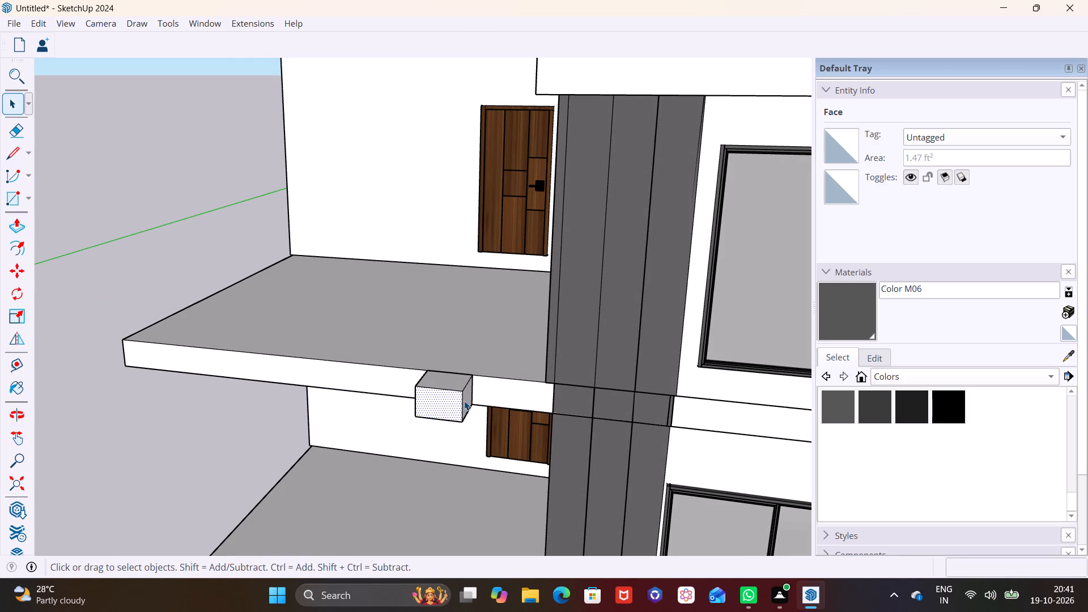
Pull the block's side face about 2' 10 1/8" along the slab edge towards the dark grey strips.
left_click(469, 398)
left_click(22, 228)
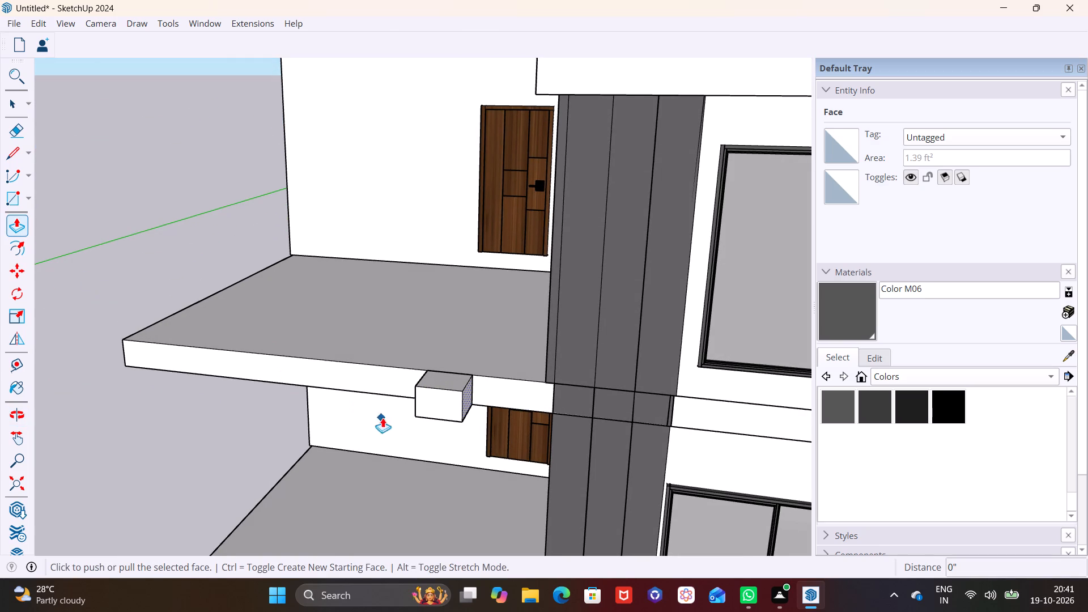
left_click(469, 401)
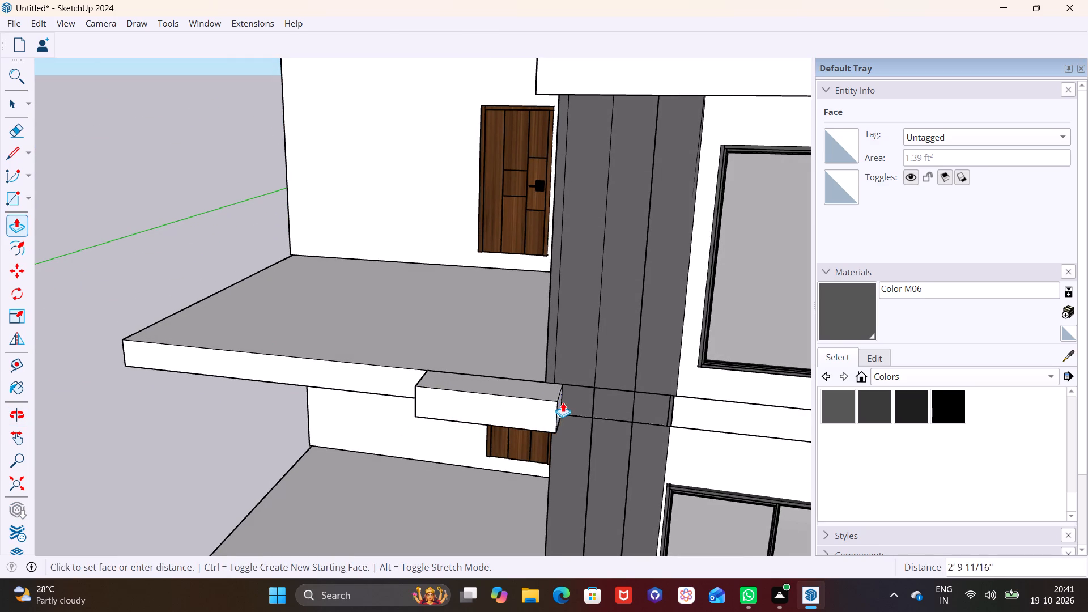
left_click(563, 402)
Extend the same block end a further 8' 4 11/16" across the dark grey strips and the wall between the upper and lower windows.
scroll(451, 431, "down", 4)
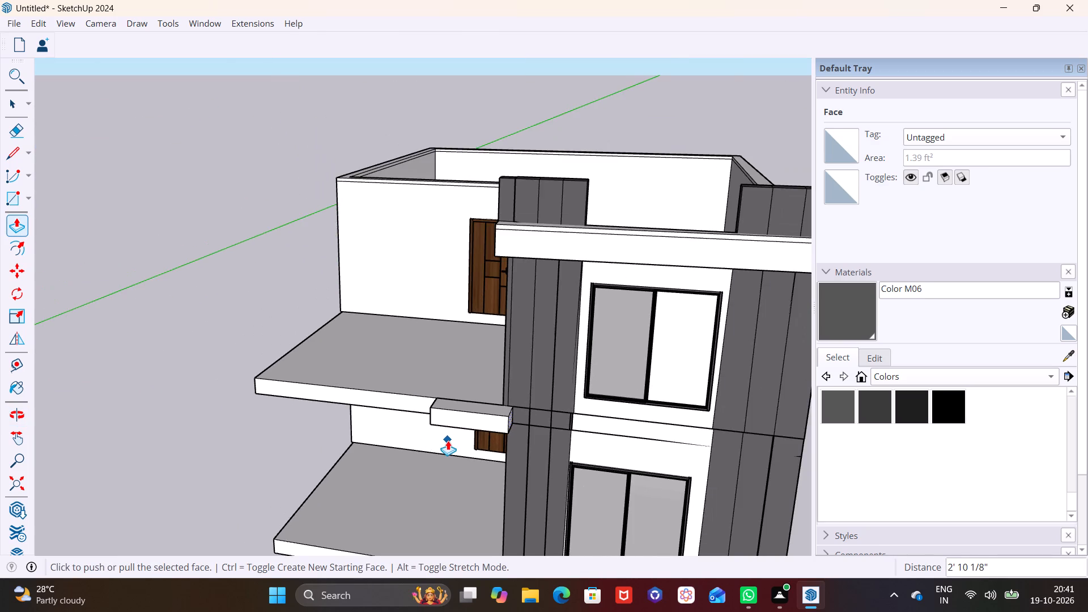
middle_click_drag(448, 440, 805, 423)
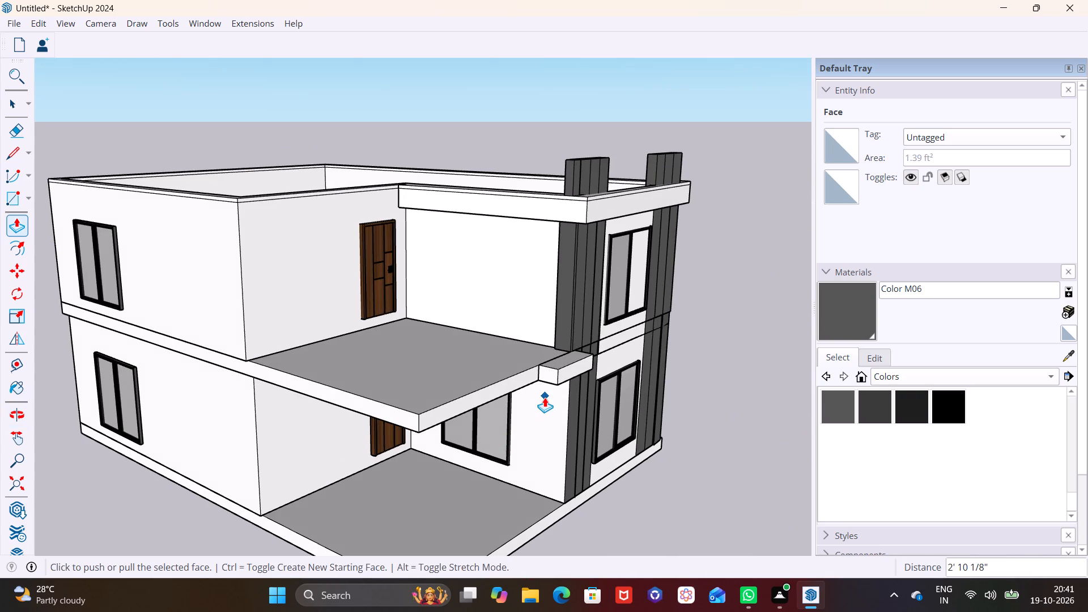
middle_click_drag(633, 382, 287, 346)
scroll(360, 347, "up", 2)
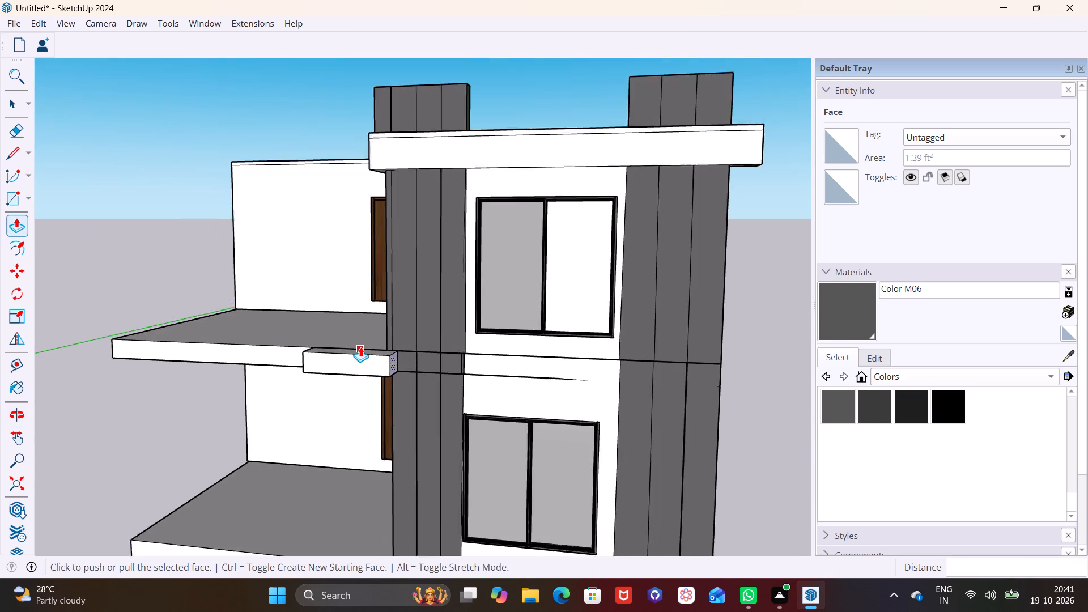
scroll(360, 347, "up", 4)
left_click(403, 366)
left_click(681, 364)
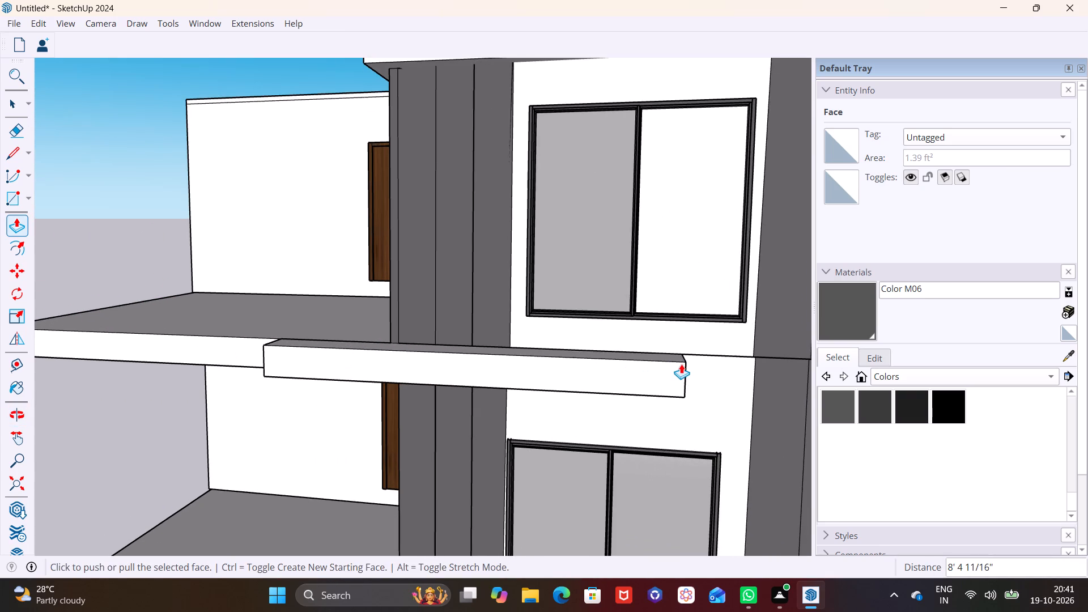
key("space")
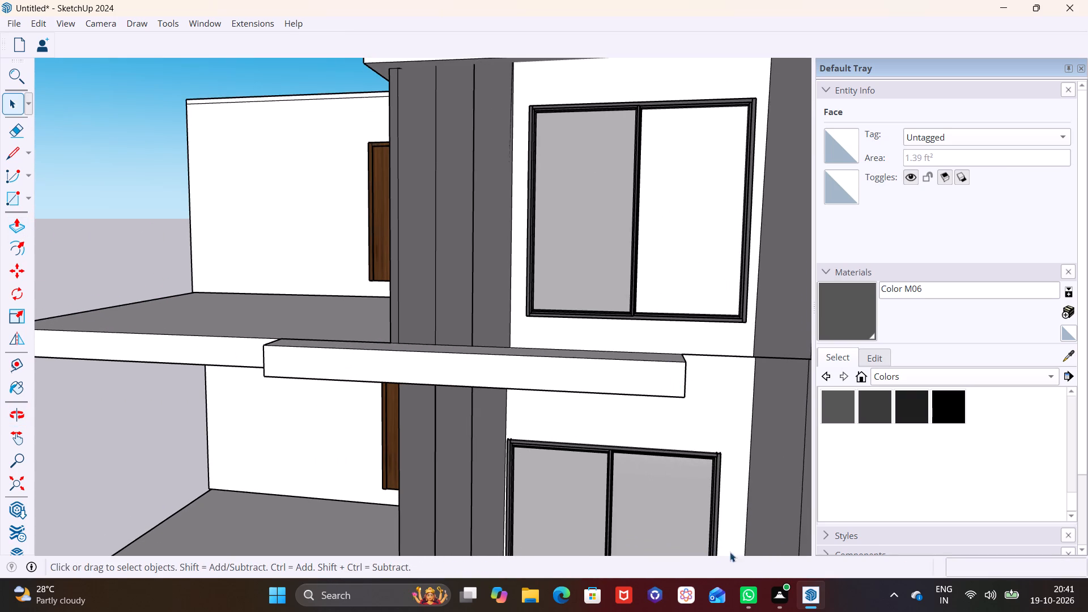
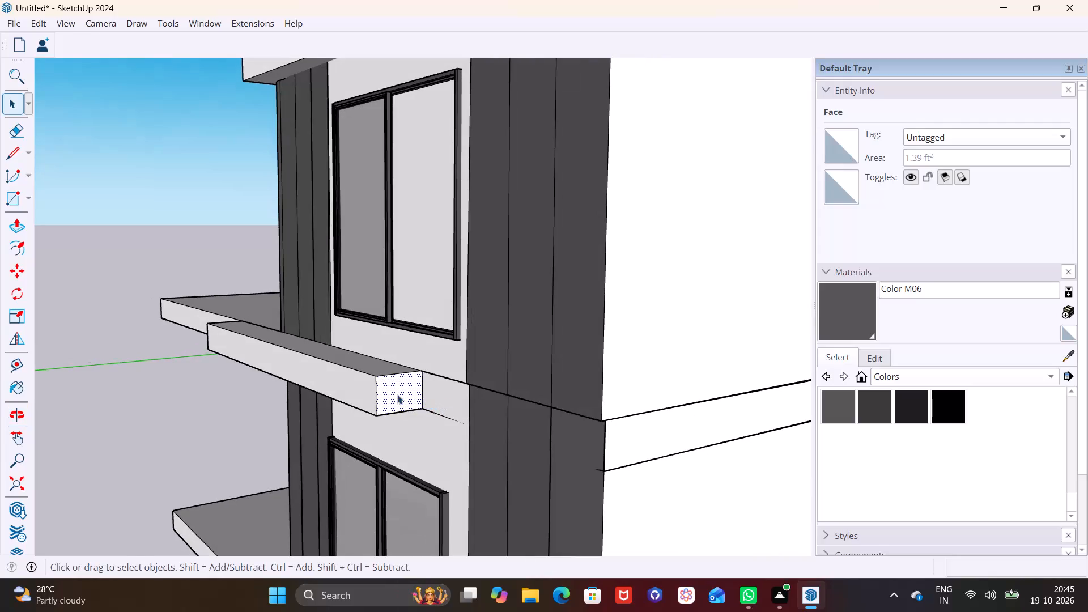
Pull the projecting band's end face a further 2' 1 13/16" across the wall towards the far dark grey strips.
left_click(397, 394)
left_click(13, 226)
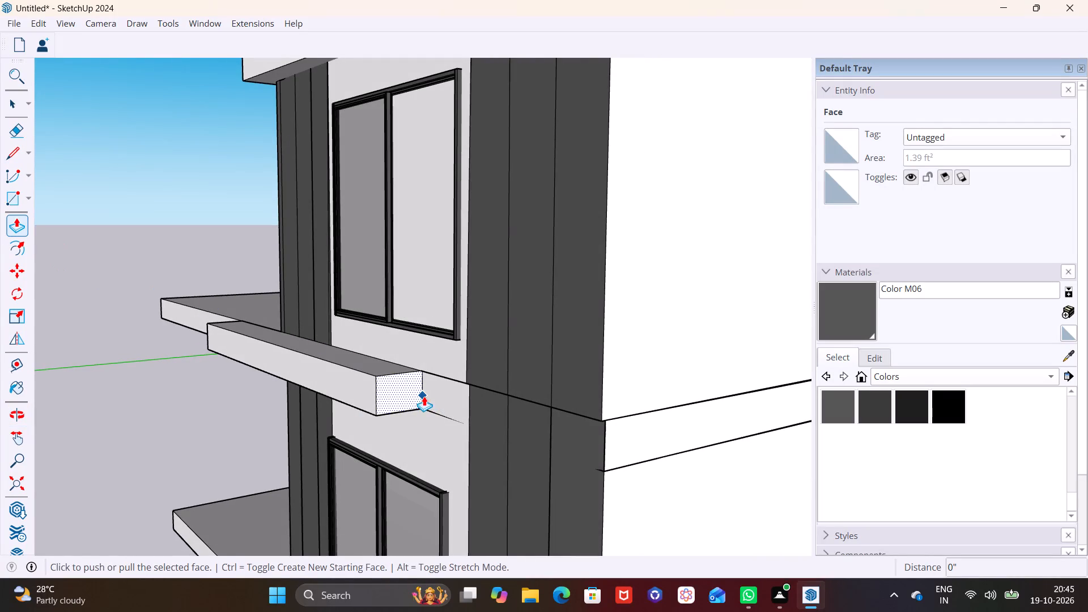
left_click(397, 390)
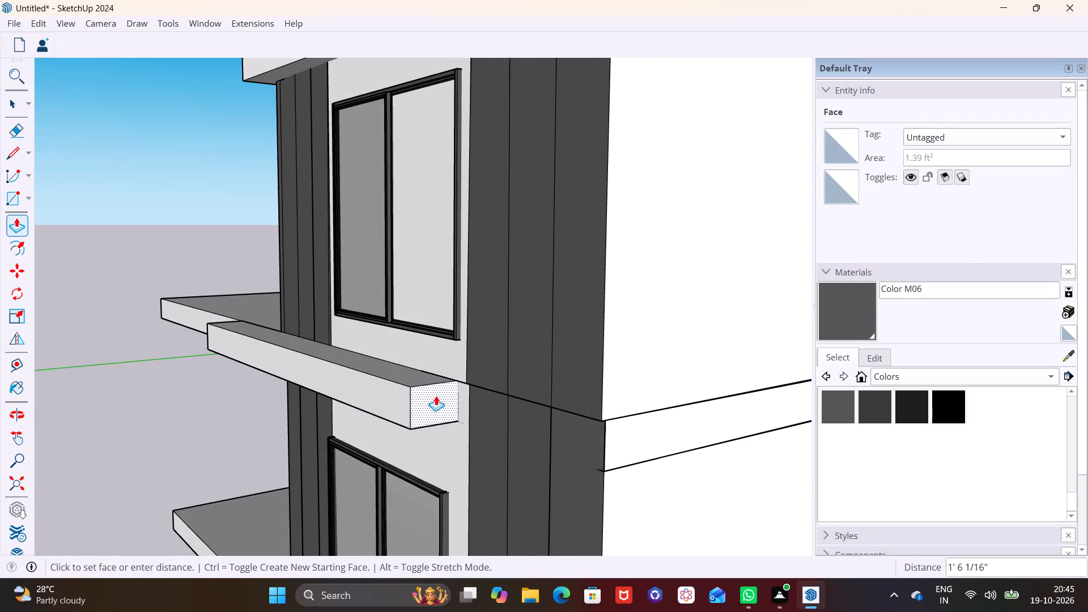
left_click(450, 397)
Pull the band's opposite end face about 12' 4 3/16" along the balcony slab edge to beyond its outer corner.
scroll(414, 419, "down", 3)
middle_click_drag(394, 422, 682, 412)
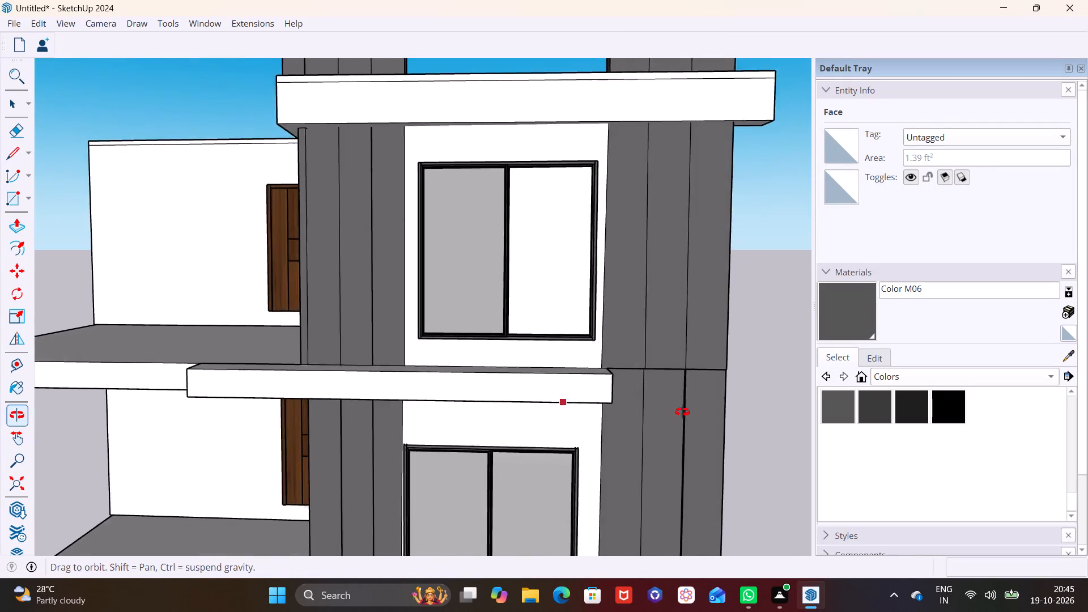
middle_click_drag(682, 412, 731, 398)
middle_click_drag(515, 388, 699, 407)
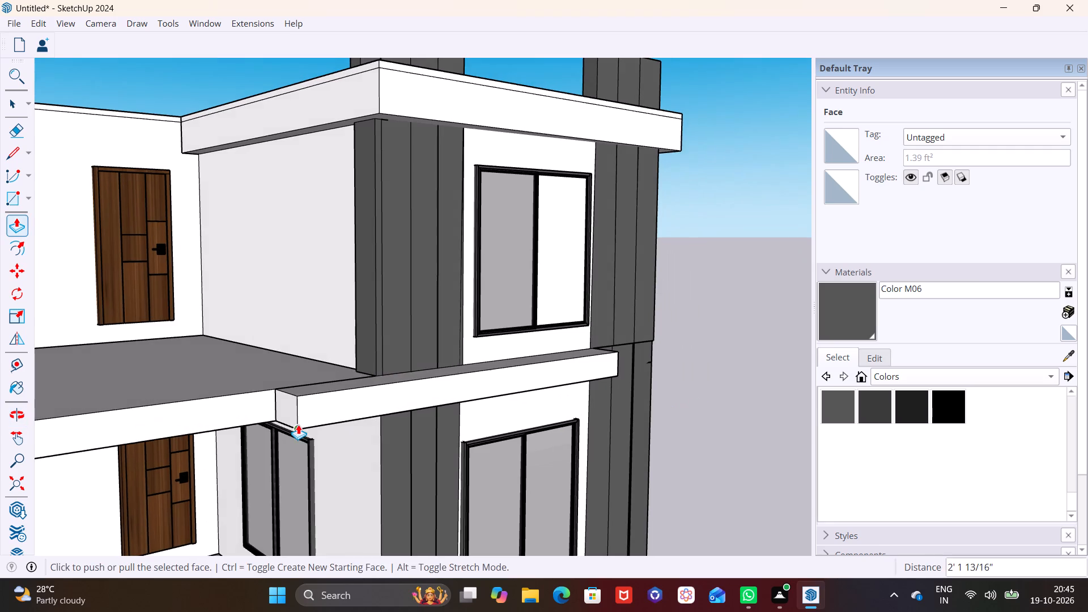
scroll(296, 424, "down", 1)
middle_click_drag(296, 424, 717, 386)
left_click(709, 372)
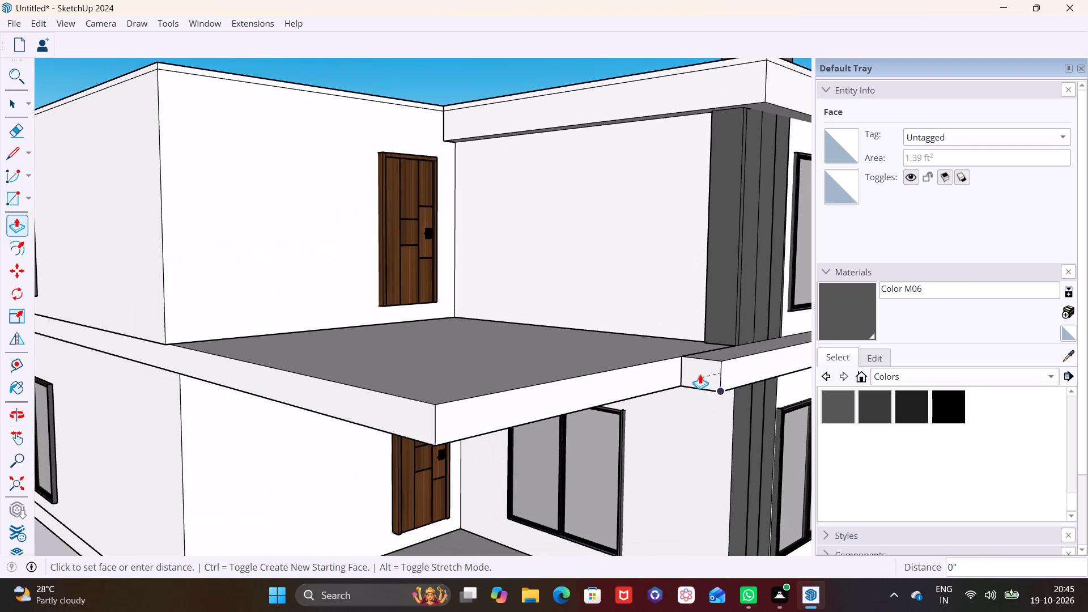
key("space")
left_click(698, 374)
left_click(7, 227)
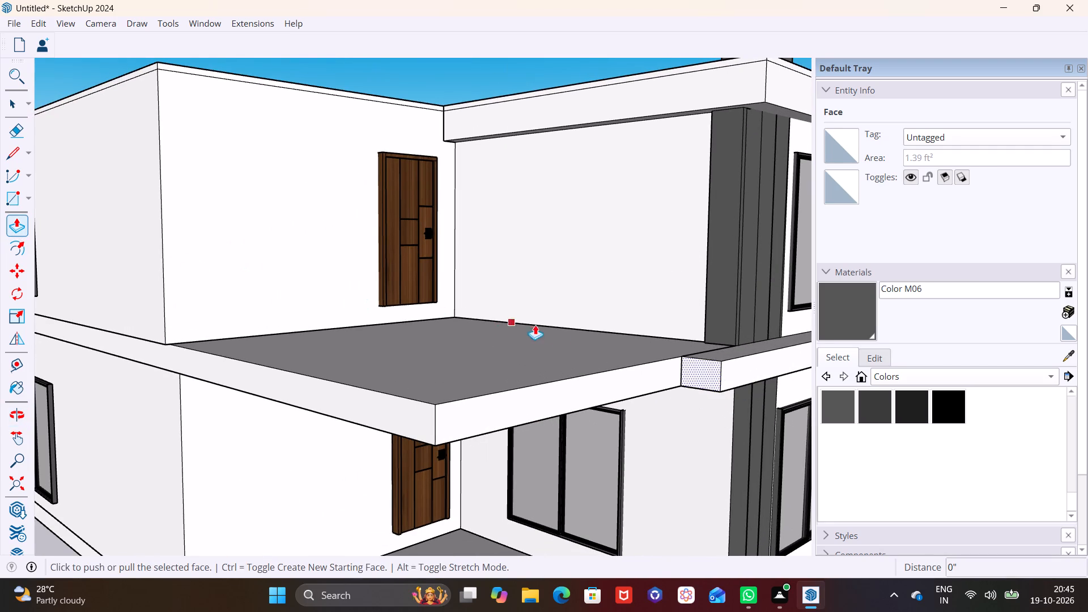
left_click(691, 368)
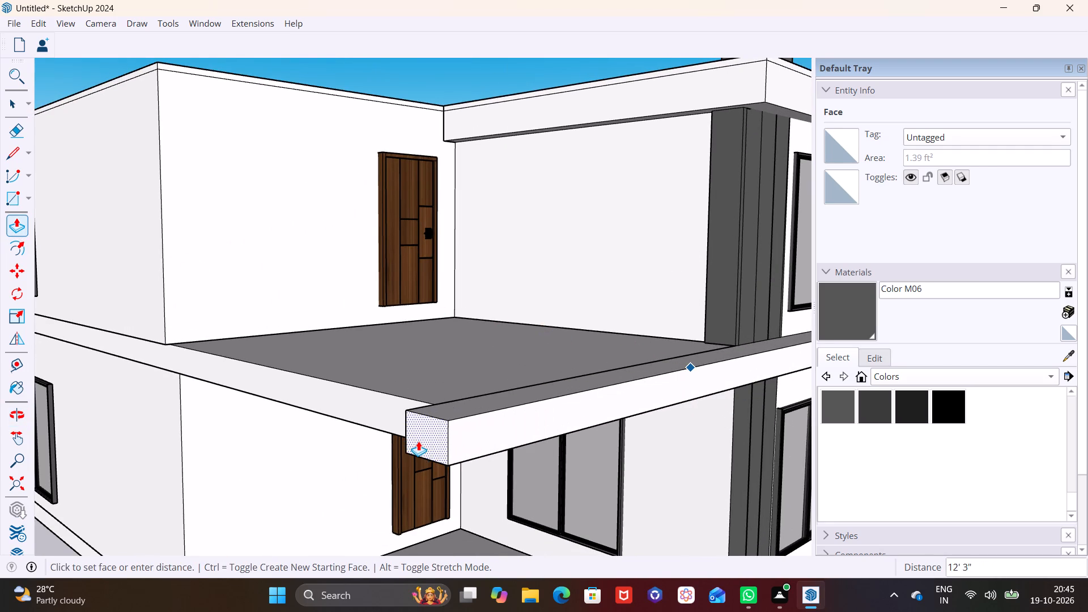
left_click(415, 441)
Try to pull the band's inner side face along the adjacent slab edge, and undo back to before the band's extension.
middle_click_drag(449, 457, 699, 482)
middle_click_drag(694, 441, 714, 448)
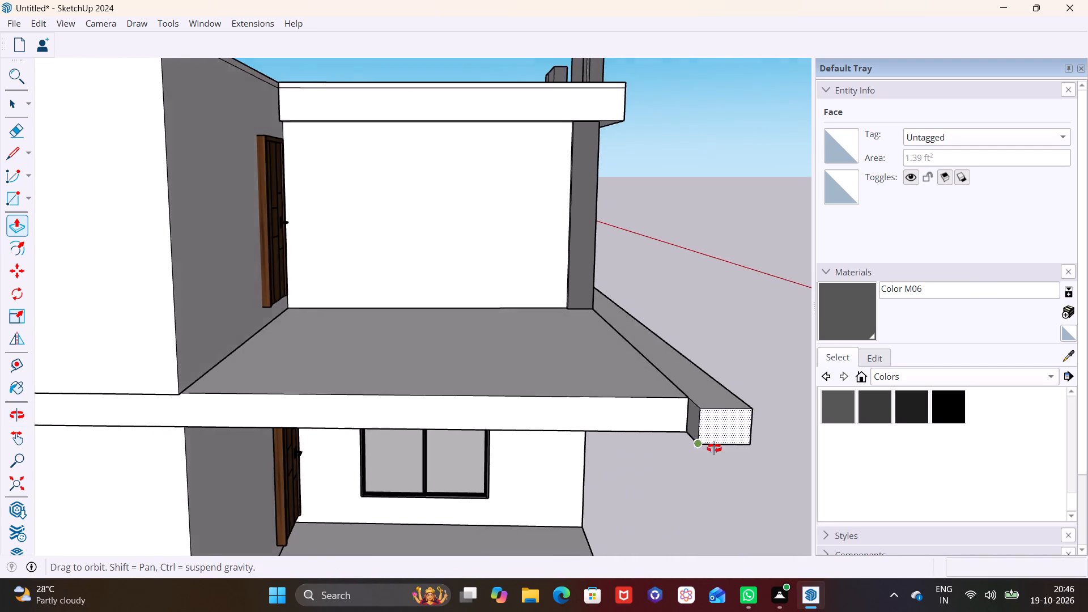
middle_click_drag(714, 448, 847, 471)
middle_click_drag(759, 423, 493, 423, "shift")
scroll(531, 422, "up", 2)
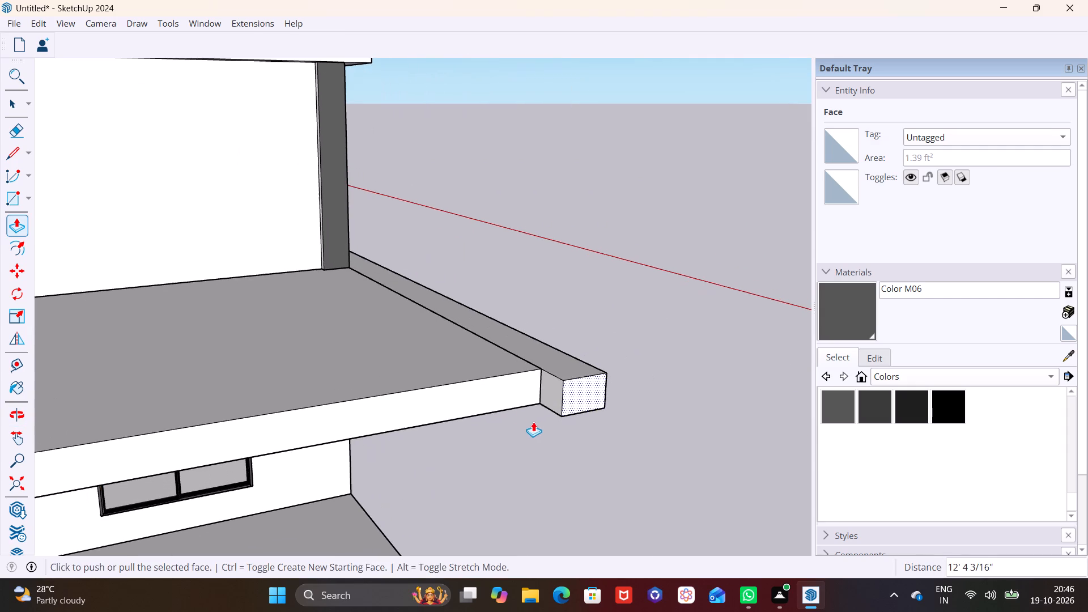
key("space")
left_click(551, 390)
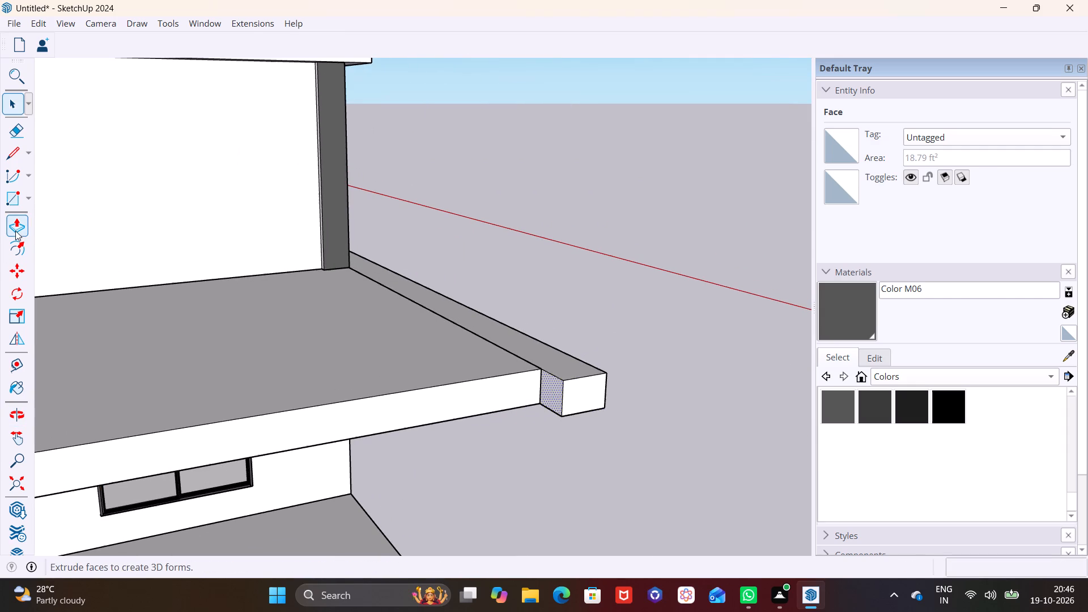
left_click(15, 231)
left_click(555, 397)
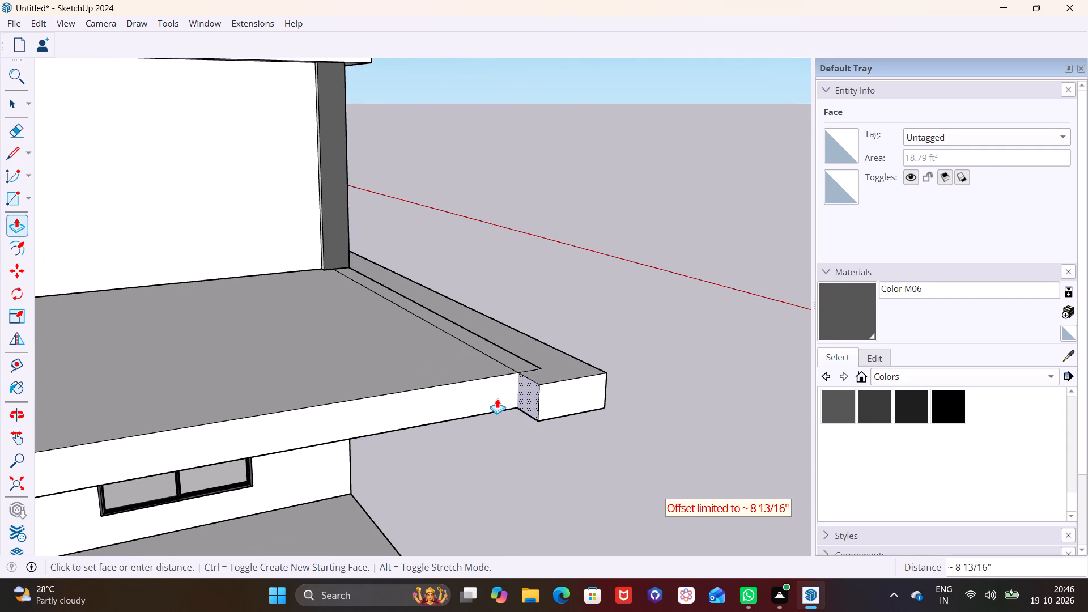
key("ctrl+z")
Pull the band's balcony end about 11' 3 7/8" to the slab corner and a further 1' 1 13/16" beyond it.
middle_click_drag(554, 379, 471, 393)
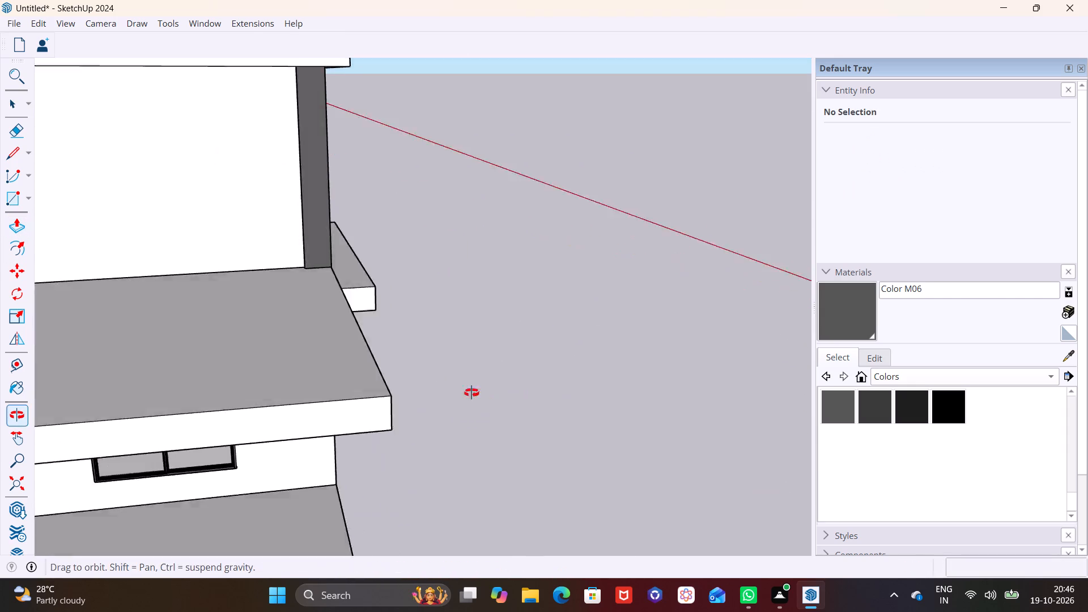
middle_click_drag(471, 393, 392, 405)
left_click(316, 299)
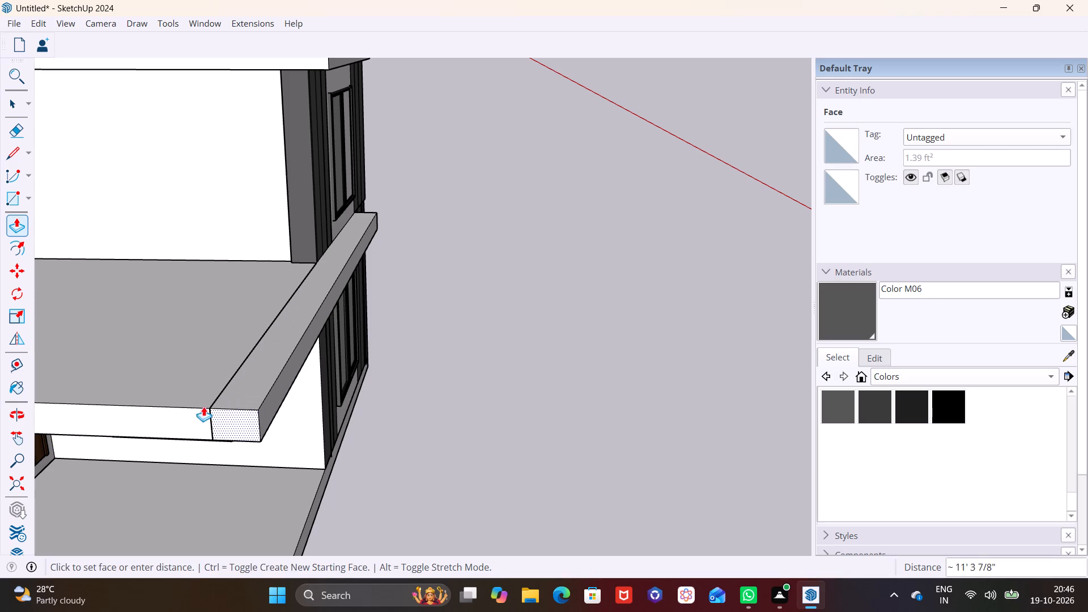
left_click(193, 417)
left_click(247, 424)
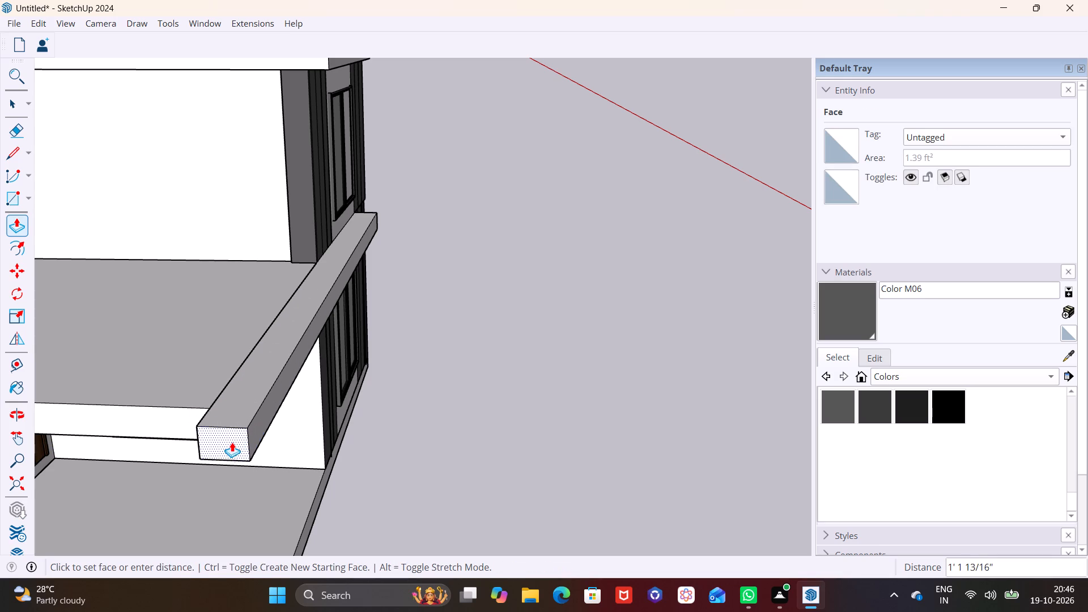
left_click(232, 442)
Draw a vertical line where the slab corner meets the band, from the slab's bottom corner to its top corner.
middle_click_drag(271, 435, 588, 365)
middle_click_drag(573, 364, 244, 422)
middle_click_drag(512, 385, 380, 460)
scroll(517, 409, "up", 2)
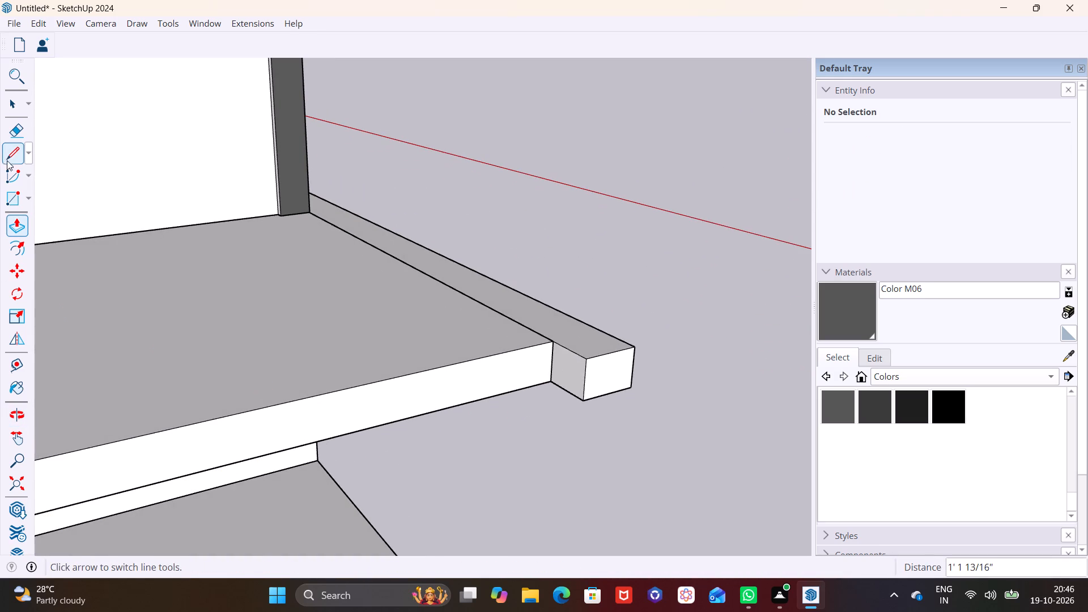
left_click(8, 152)
scroll(594, 365, "up", 10)
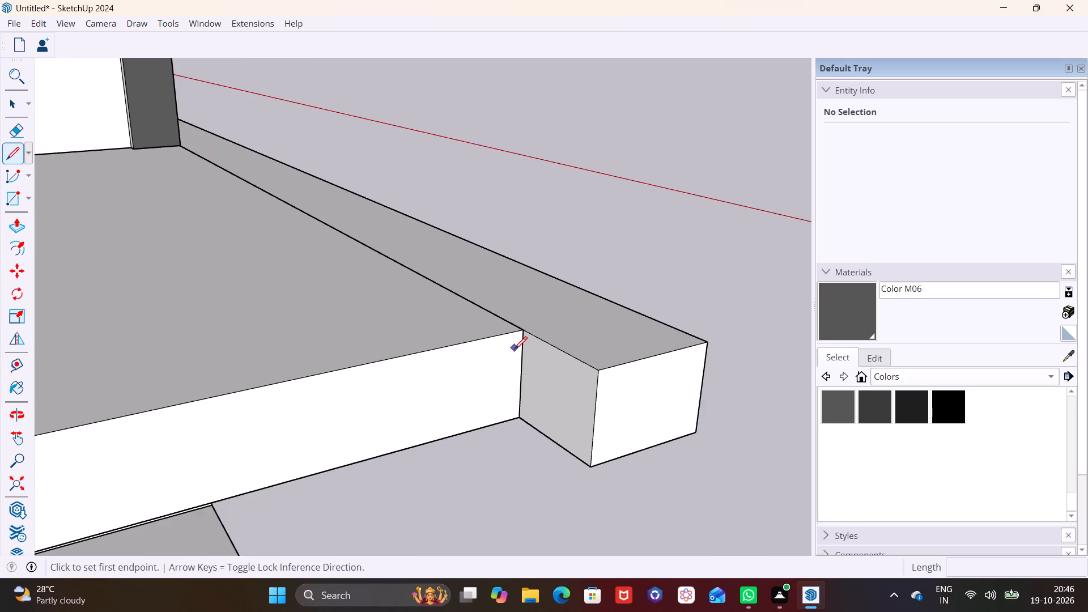
scroll(515, 349, "up", 2)
left_click(520, 451)
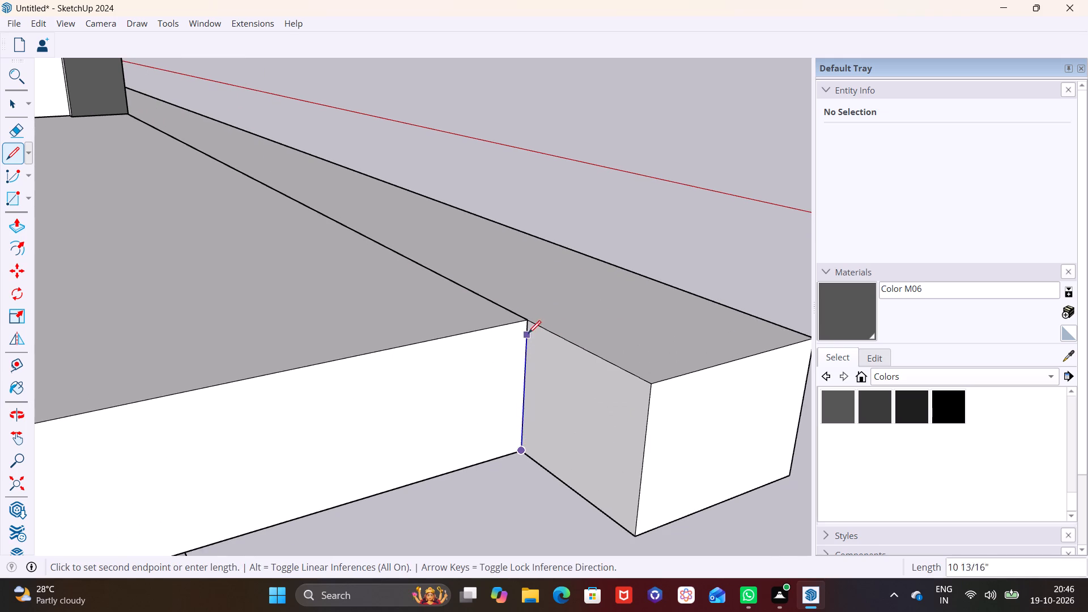
left_click(527, 327)
Pull the band's separated inner end face 14' 5 1/2" along the adjacent balcony slab edge to the building wall.
key("space")
left_click(603, 395)
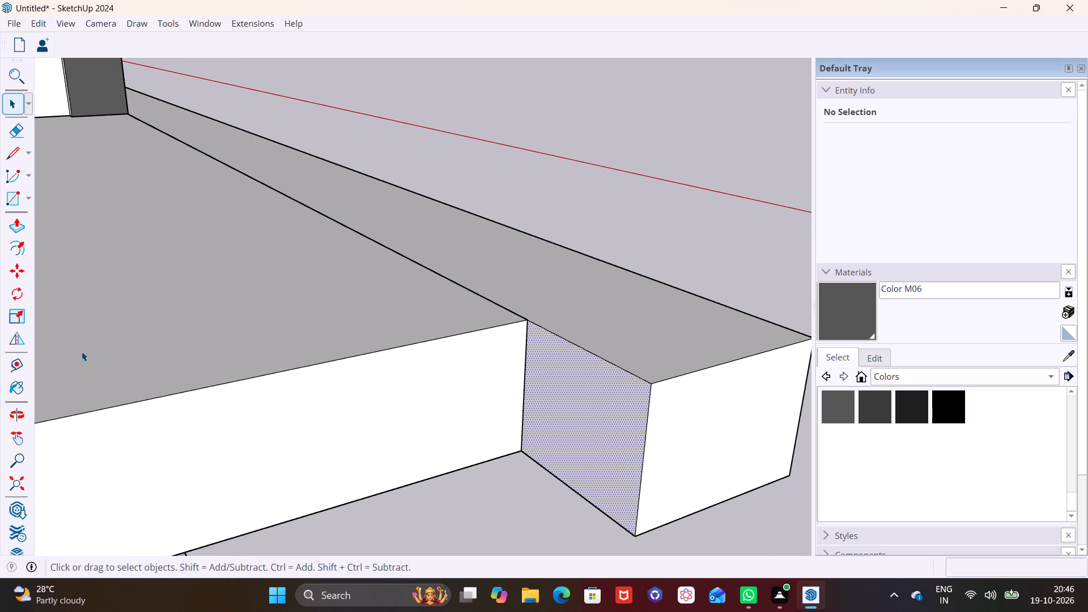
left_click(20, 229)
left_click(566, 386)
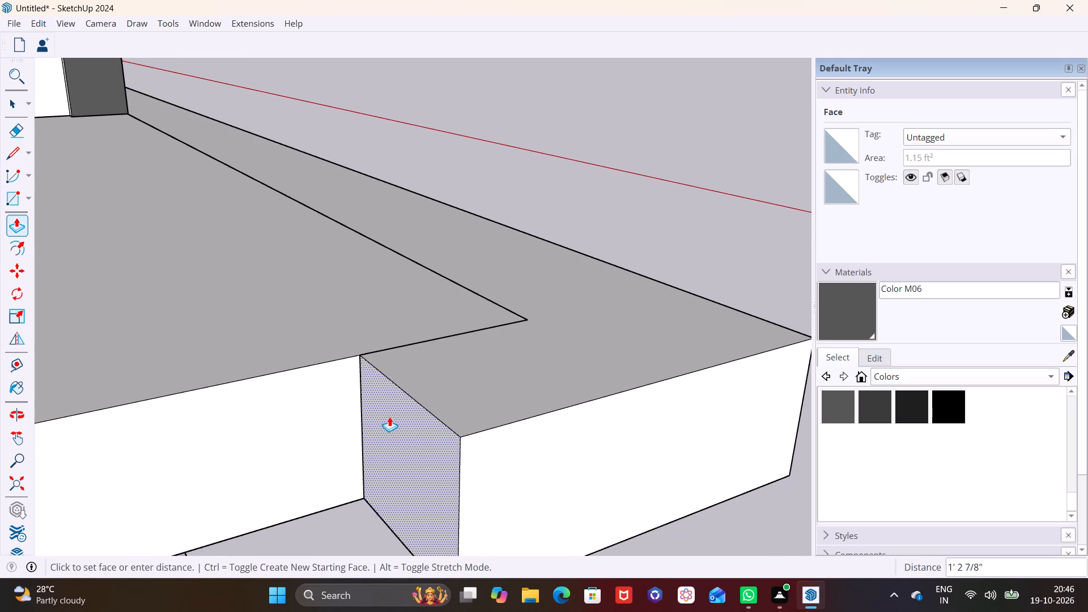
scroll(389, 416, "down", 10)
middle_click_drag(401, 427, 614, 370, "shift")
scroll(363, 430, "down", 6)
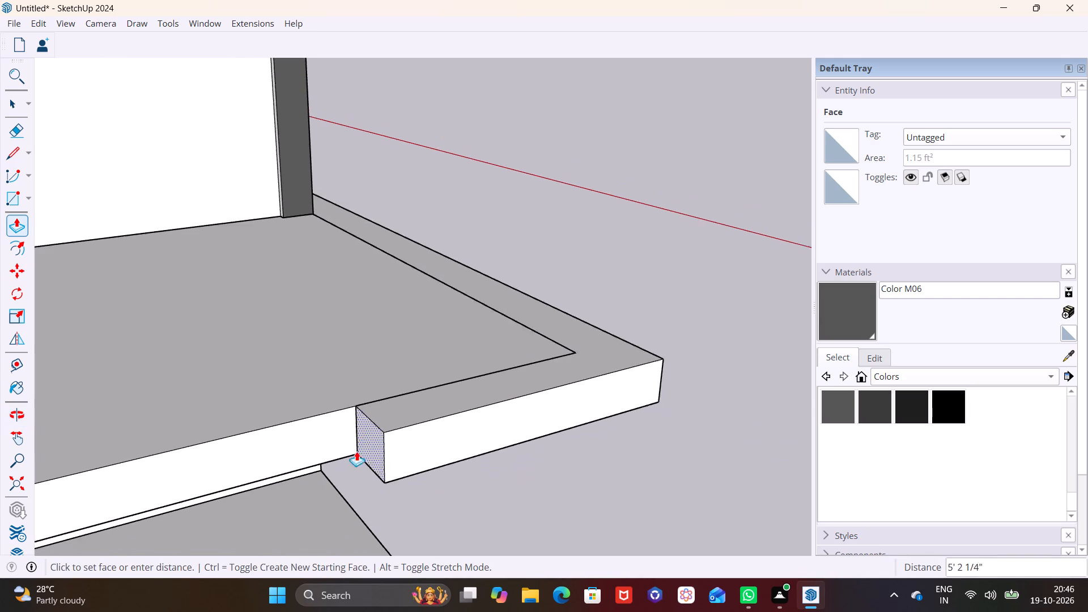
scroll(356, 451, "down", 6)
middle_click_drag(311, 475, 606, 394, "shift")
left_click(431, 439)
key("space")
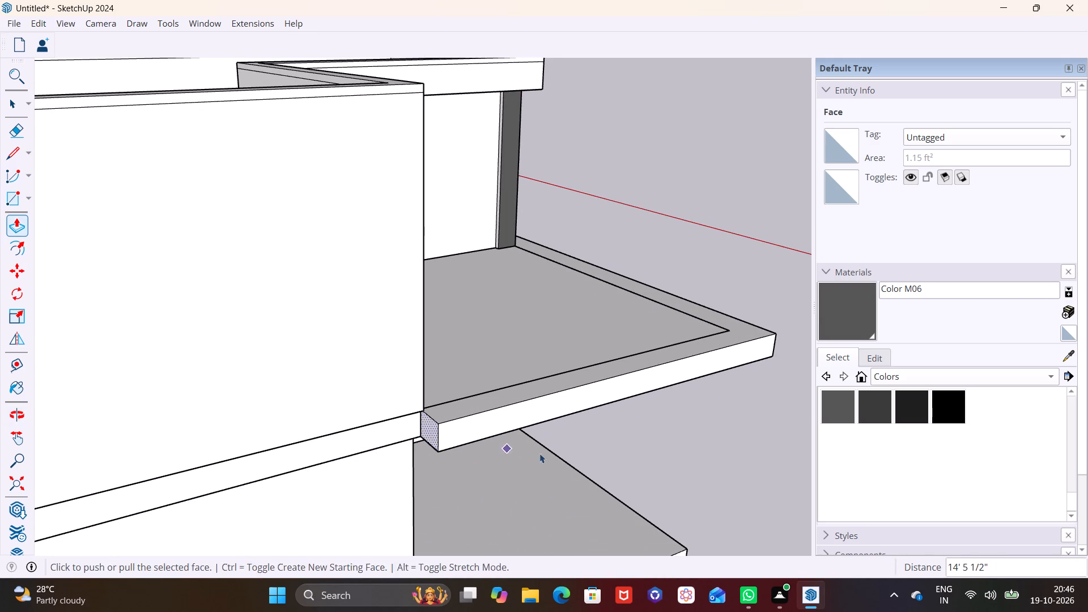
left_click_drag(645, 469, 656, 466)
Raise the L-shaped band's top face by 7 9/16" as a new starting face to form a low balcony edge.
middle_click_drag(696, 449, 313, 401)
middle_click_drag(479, 424, 263, 436)
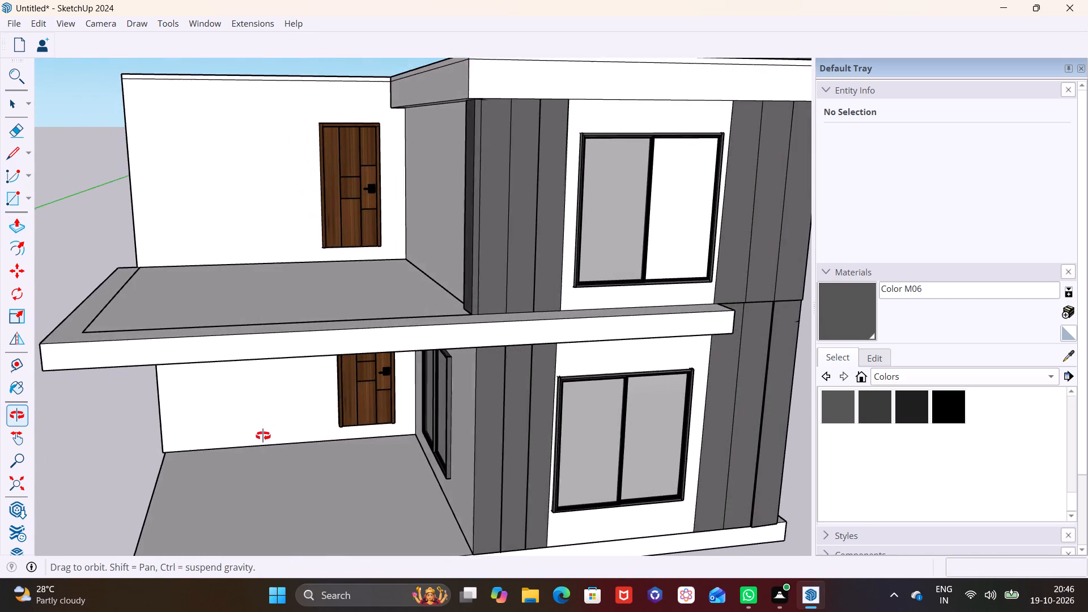
middle_click_drag(263, 436, 263, 426)
scroll(273, 397, "down", 2)
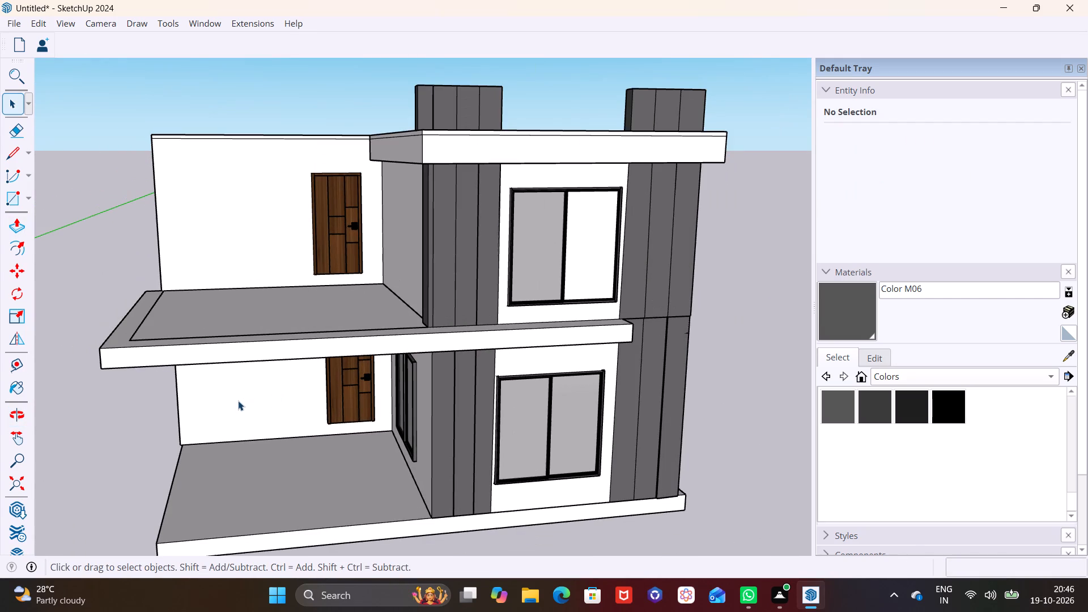
middle_click_drag(237, 398, 373, 457)
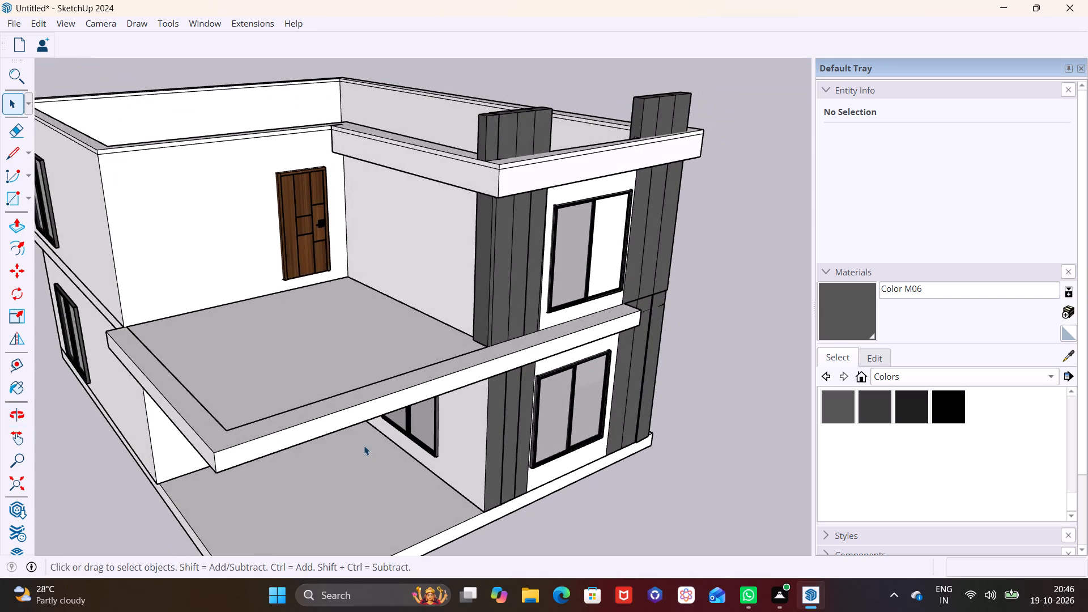
middle_click_drag(363, 445, 346, 470, "shift")
left_click(297, 450)
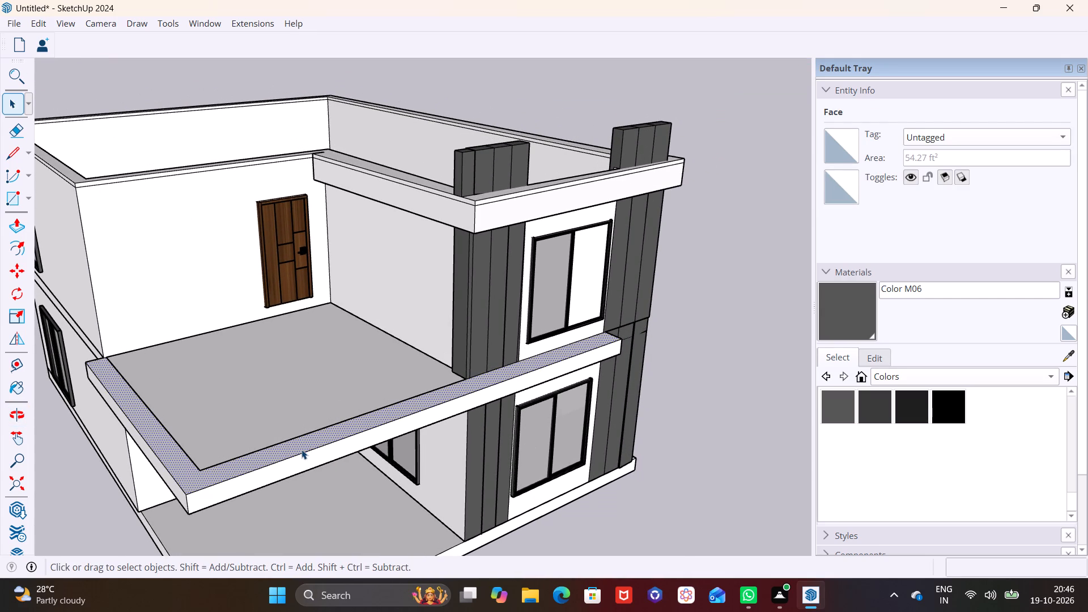
left_click(23, 224)
left_click(250, 460)
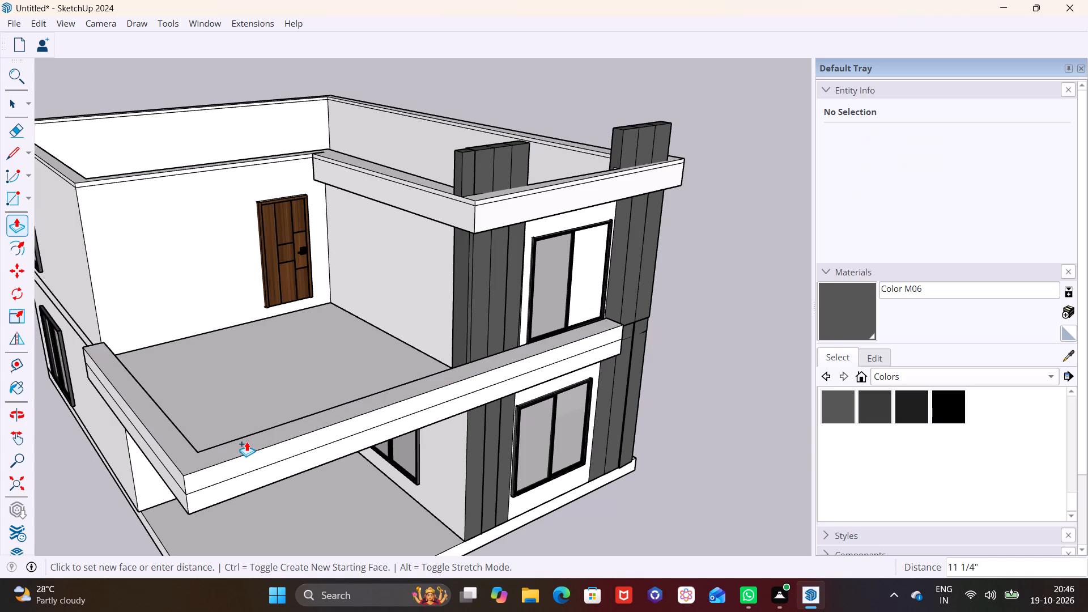
left_click(248, 448)
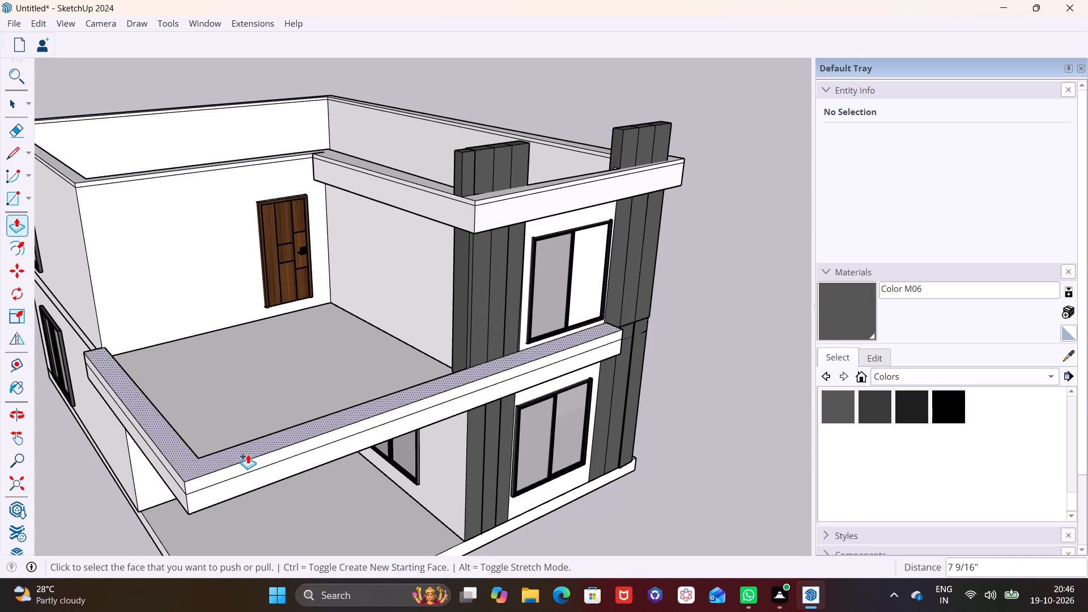
Inspect the balcony band, upper-floor walls and roof band from several angles around the building.
middle_click_drag(272, 477, 277, 331)
scroll(272, 477, "up", 1)
scroll(297, 361, "down", 3)
middle_click_drag(296, 377, 229, 343)
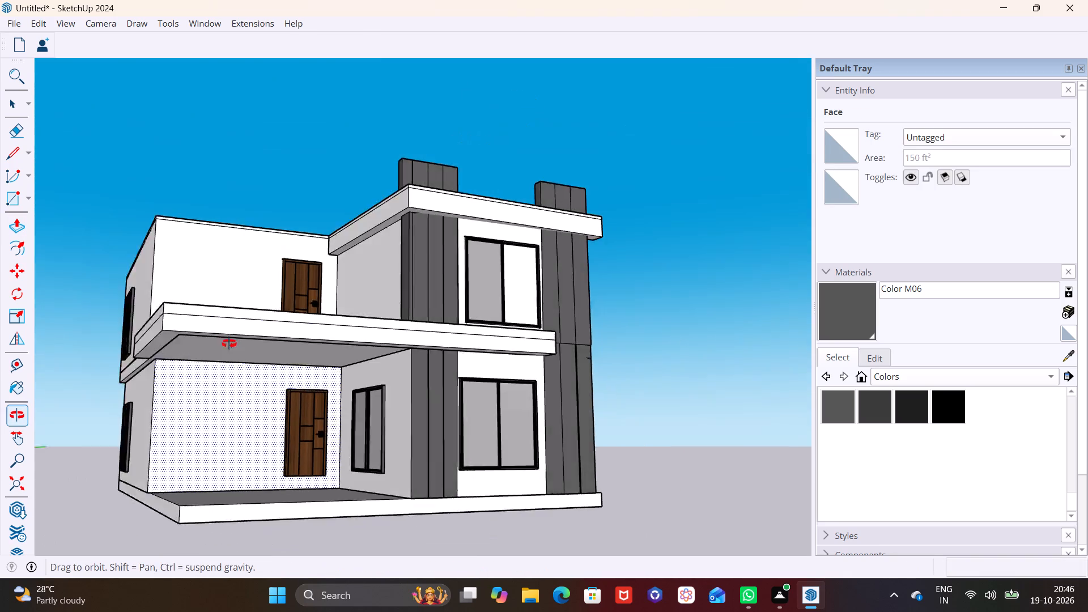
middle_click_drag(229, 343, 186, 425)
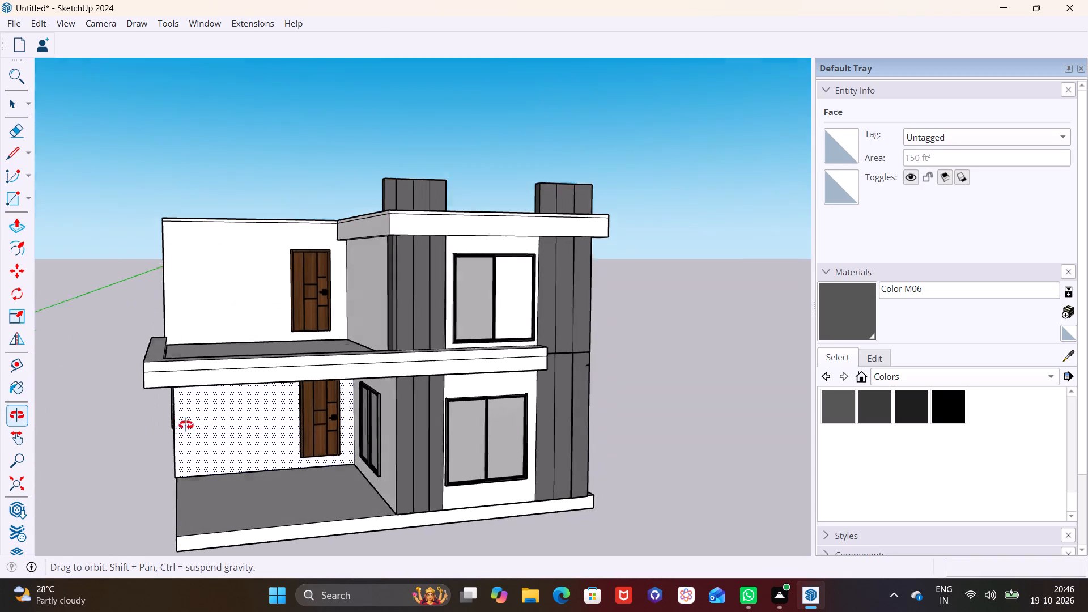
middle_click_drag(186, 425, 185, 426)
key("space")
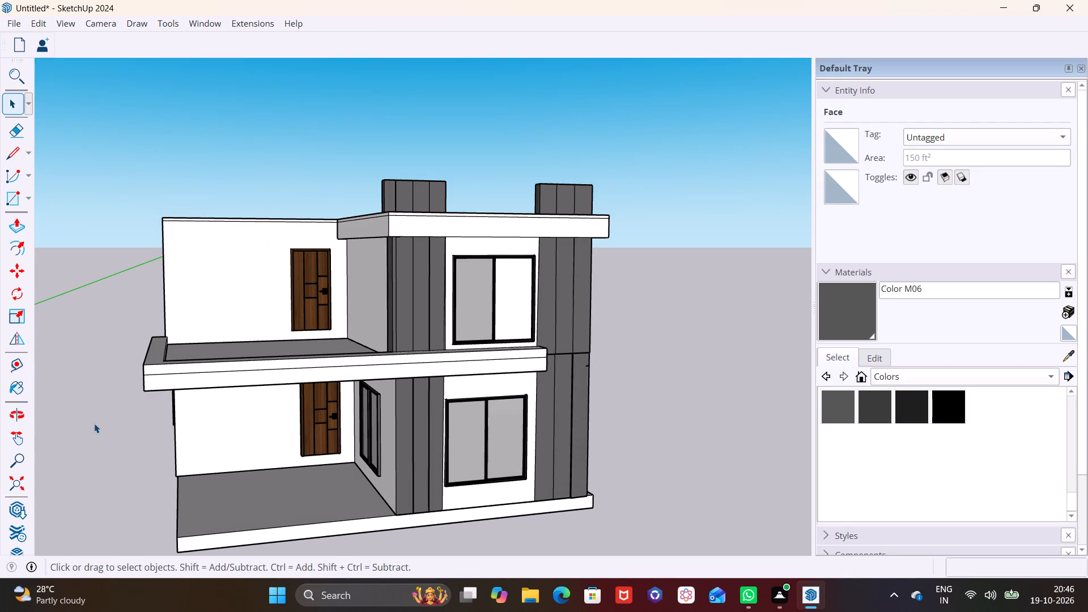
left_click(94, 423)
middle_click_drag(213, 403, 441, 416)
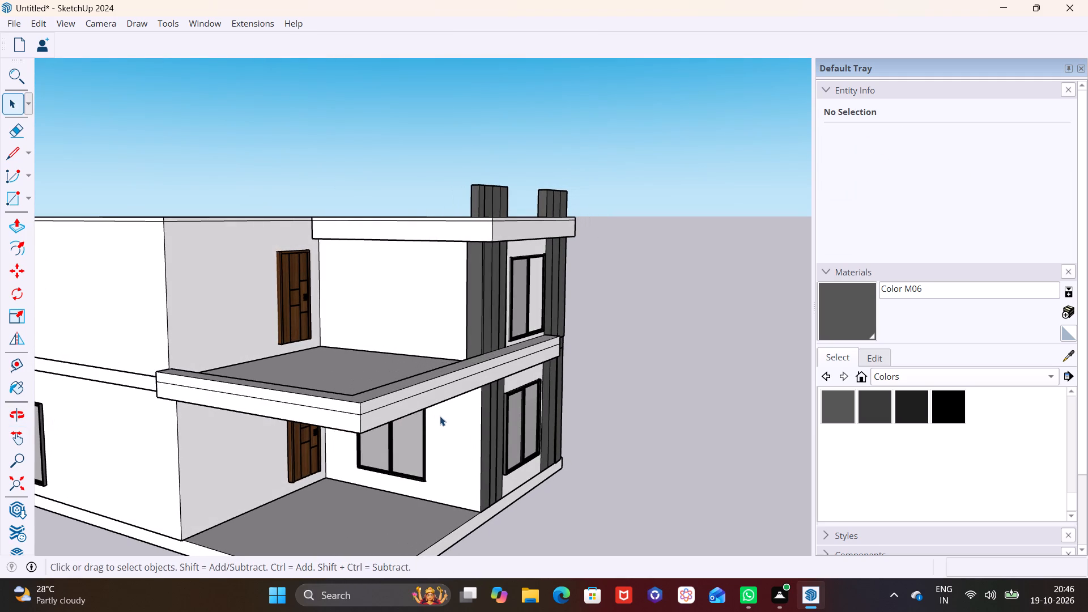
middle_click_drag(401, 413, 352, 422)
middle_click_drag(399, 370, 393, 473, "shift")
middle_click_drag(384, 430, 430, 422, "shift")
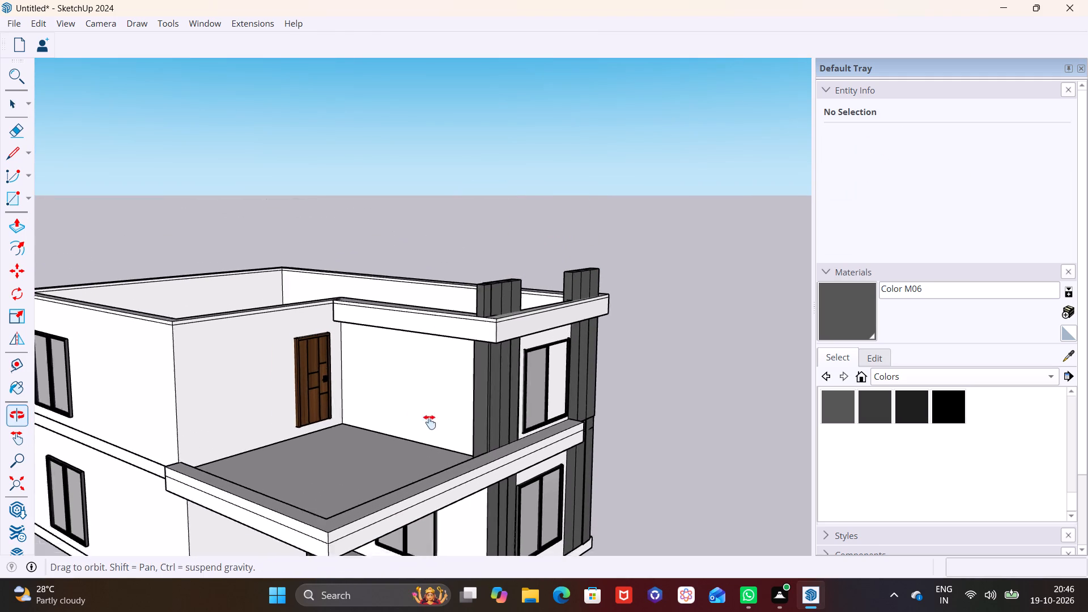
middle_click_drag(430, 422, 564, 385, "shift")
middle_click_drag(420, 414, 380, 397)
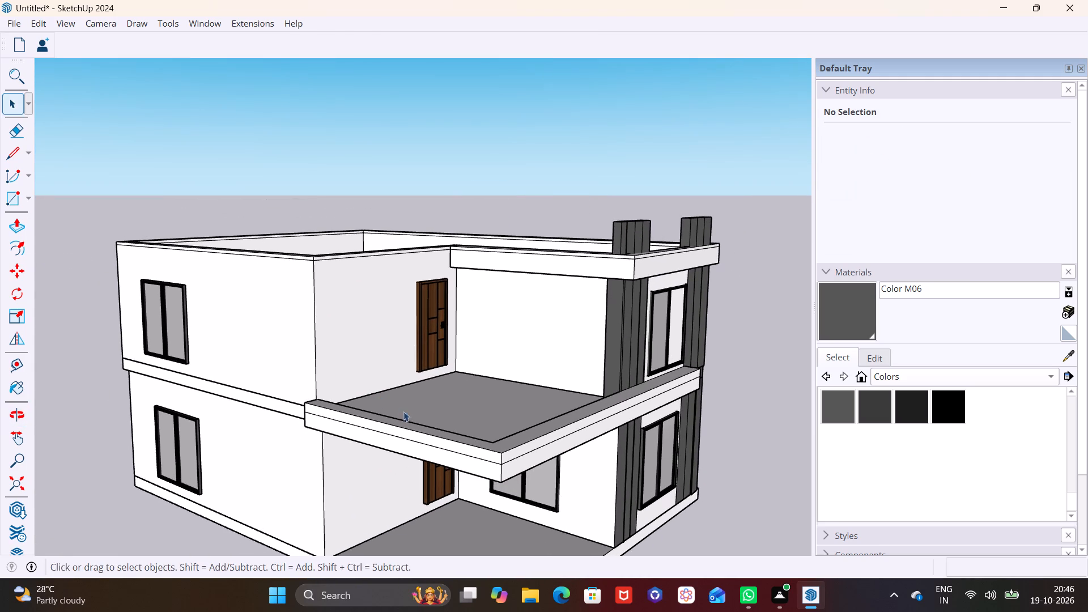
middle_click_drag(433, 422, 371, 386)
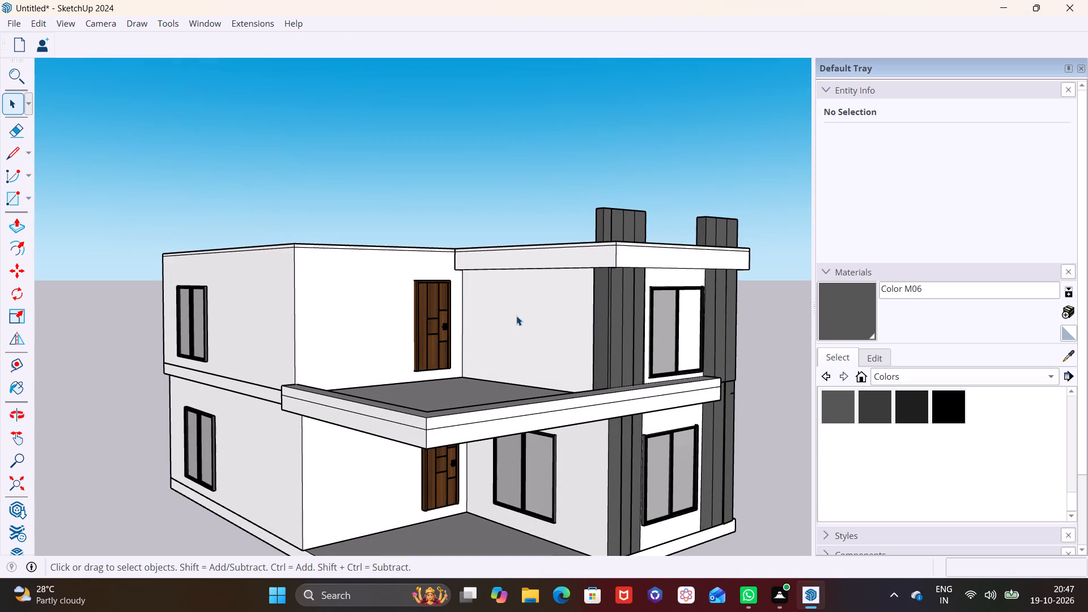
scroll(521, 317, "up", 4)
middle_click_drag(522, 321, 365, 376, "shift")
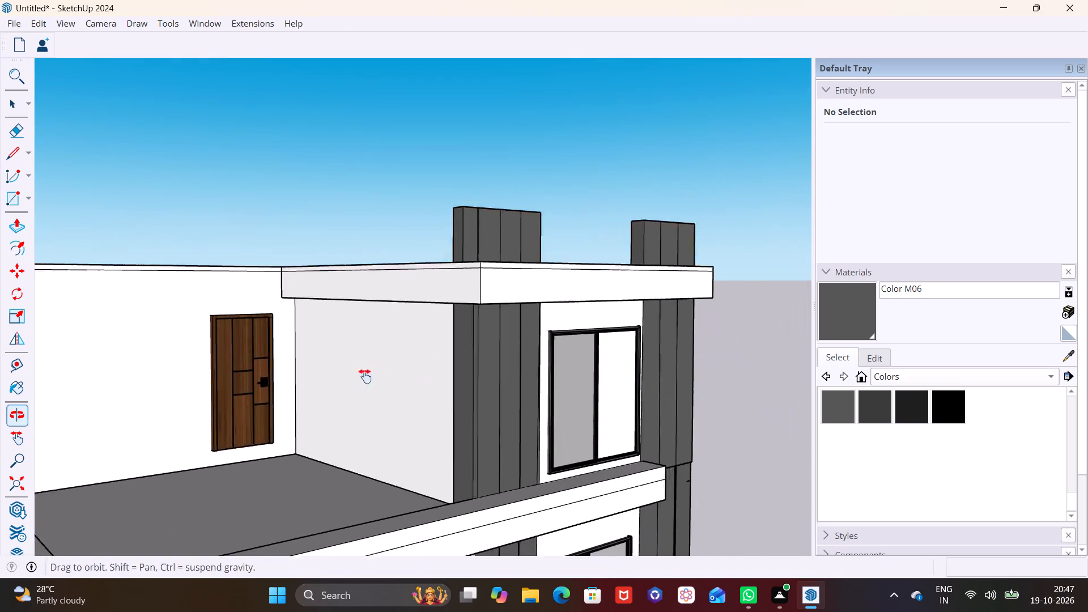
Draw a rectangle about 7 3/16" by 11 5/8" on top of the balcony-side roof band, near the dark grey strip.
middle_click_drag(365, 376, 338, 392, "shift")
middle_click_drag(362, 401, 605, 447)
scroll(505, 323, "up", 7)
middle_click_drag(508, 333, 528, 393, "shift")
middle_click_drag(543, 394, 529, 474)
middle_click_drag(537, 443, 642, 397, "shift")
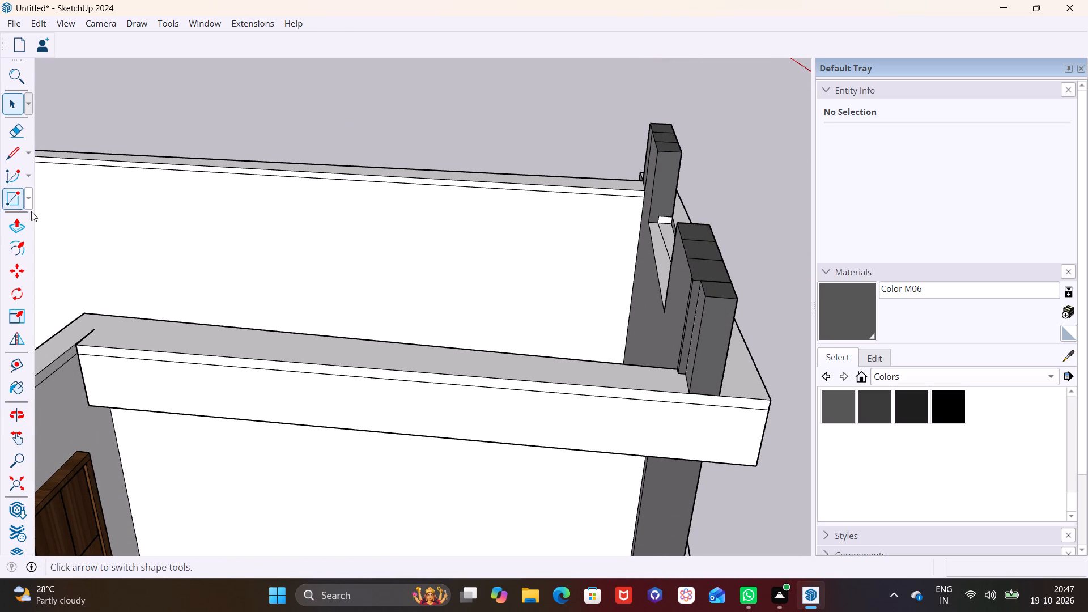
left_click(29, 201)
left_click(42, 221)
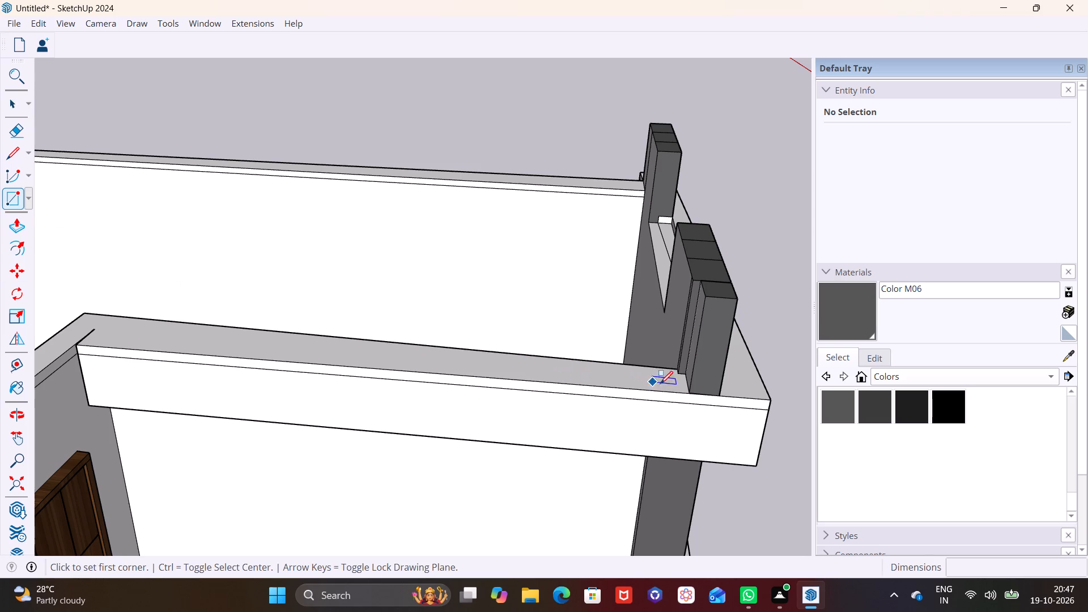
left_click(688, 389)
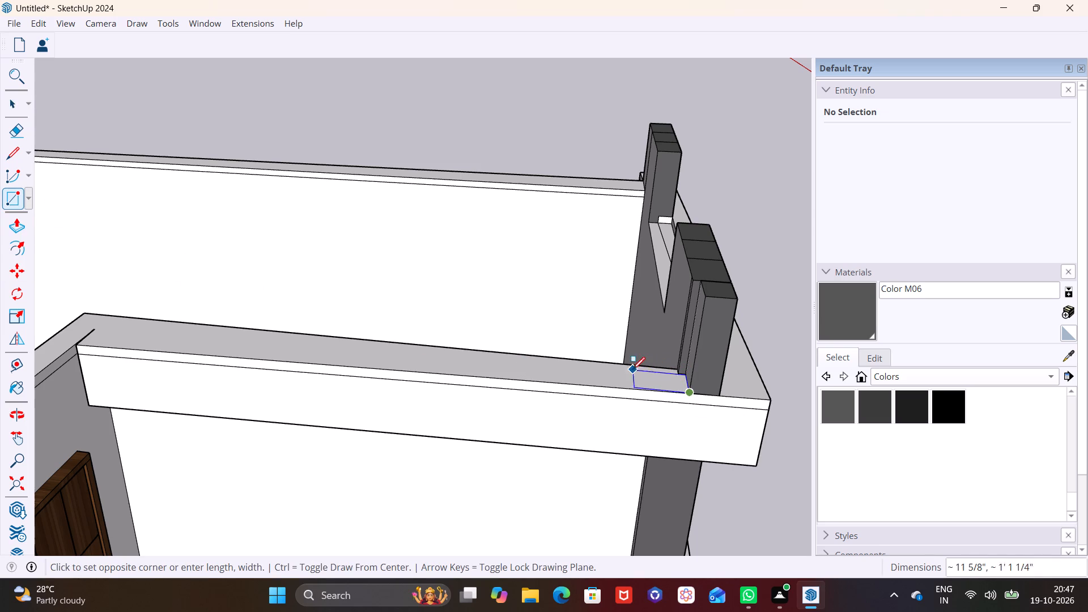
left_click(618, 368)
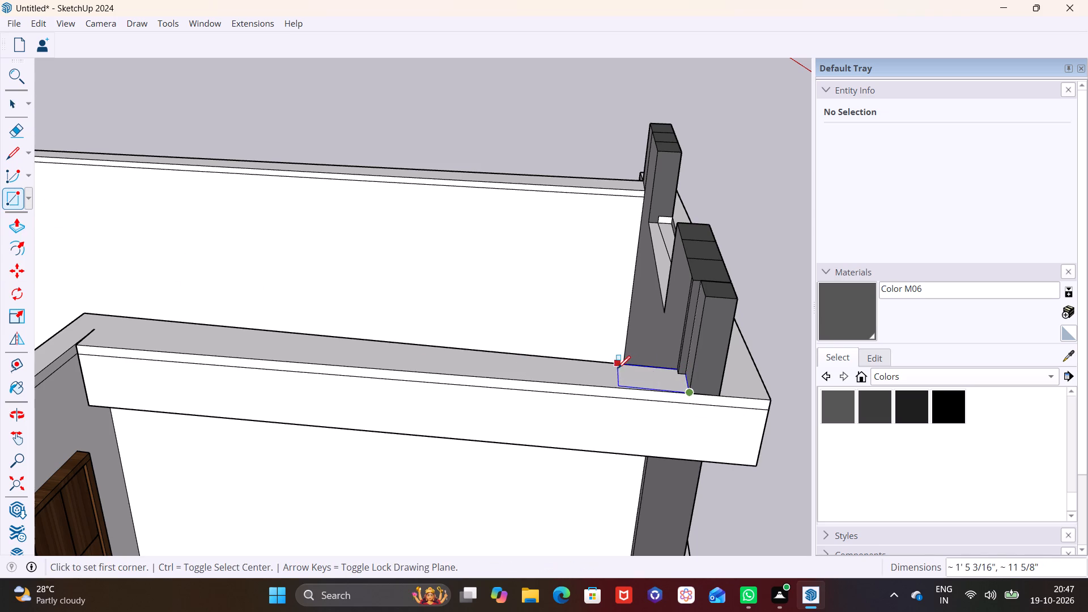
key("ctrl+z")
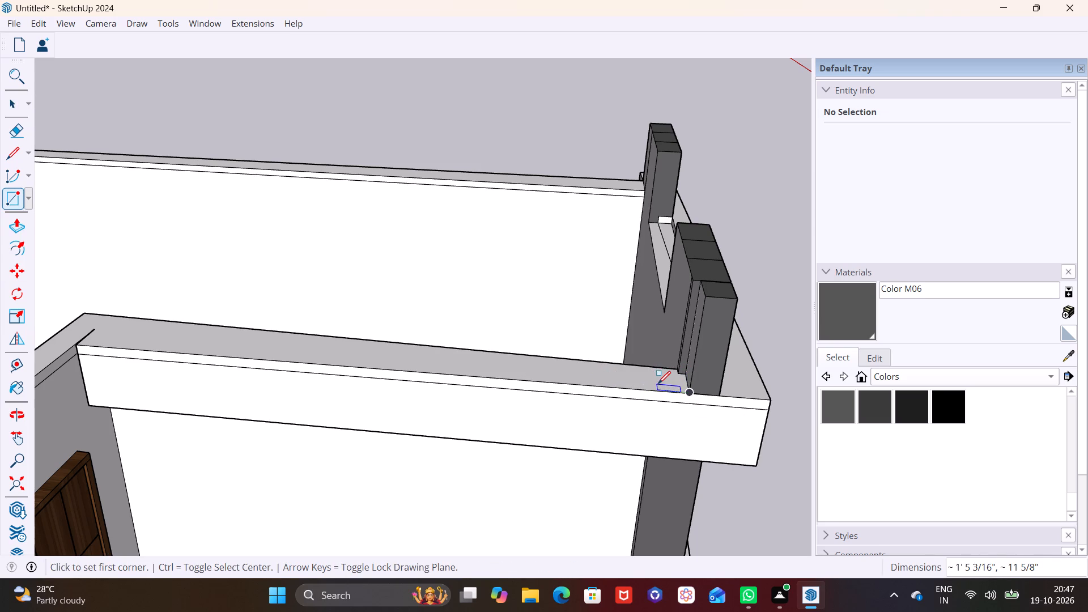
left_click(659, 384)
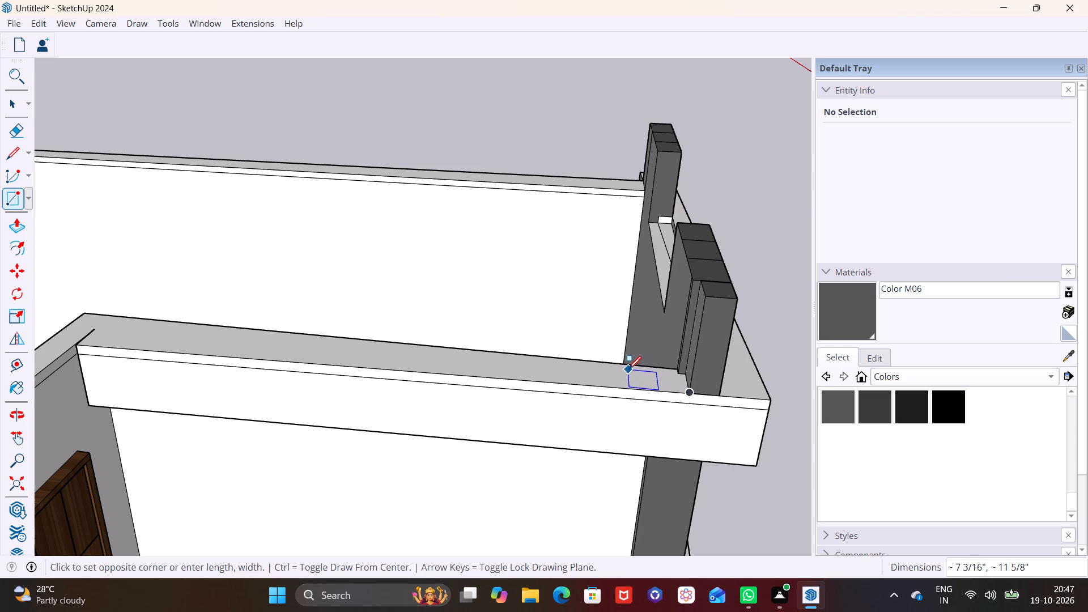
left_click(628, 369)
Pull the small rectangle on the roof band up about 1' 3/4" into a block.
key("space")
left_click(653, 380)
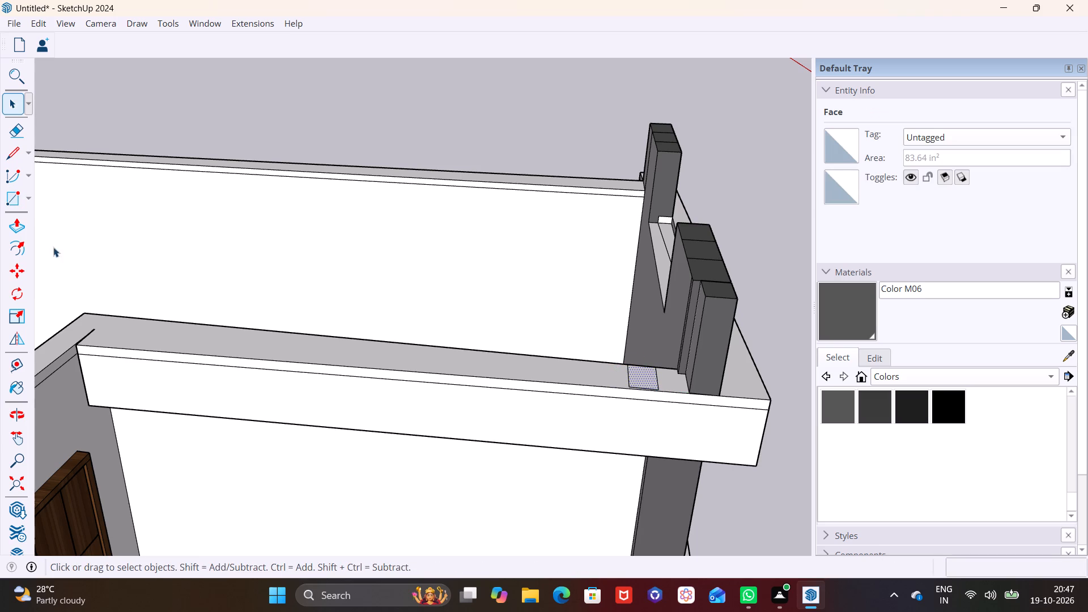
left_click(20, 230)
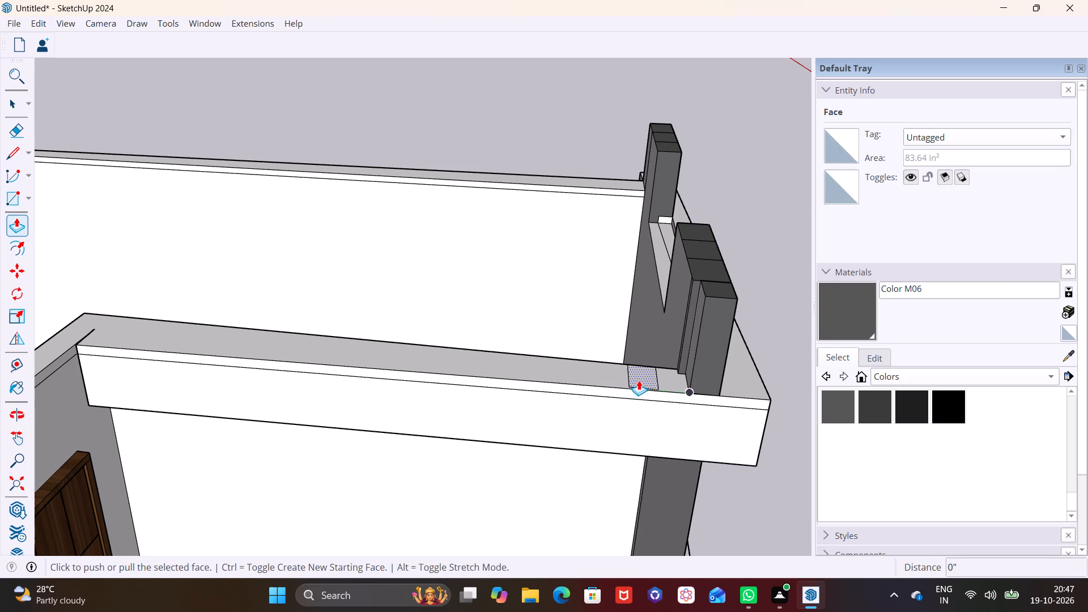
left_click(639, 380)
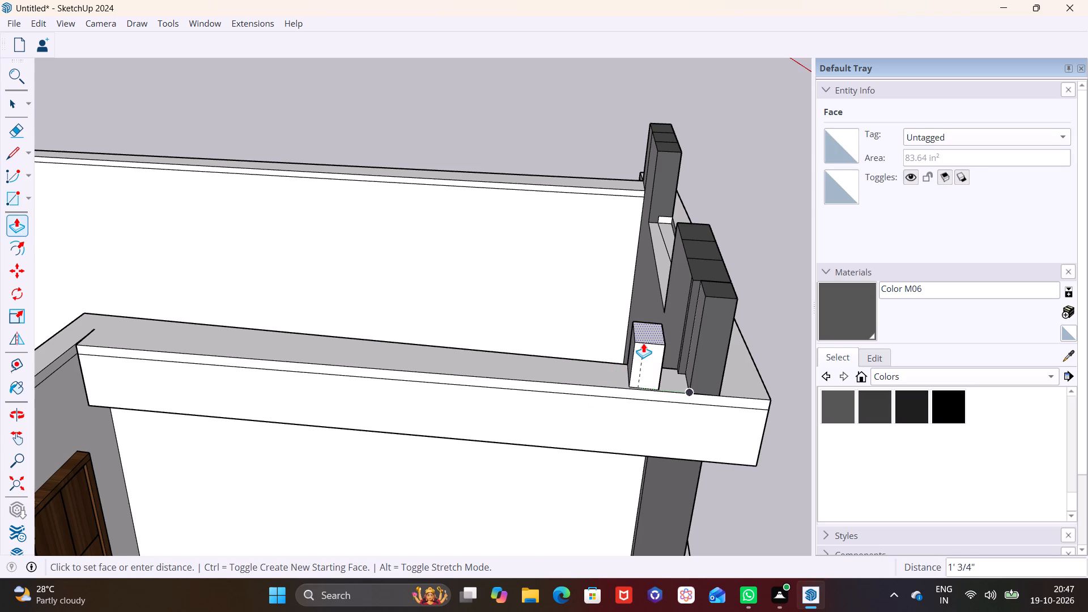
left_click(643, 342)
key("space")
Pull the block's side face about 5 9/16" toward the dark grey strip.
middle_click_drag(657, 352, 561, 345)
scroll(568, 377, "up", 3)
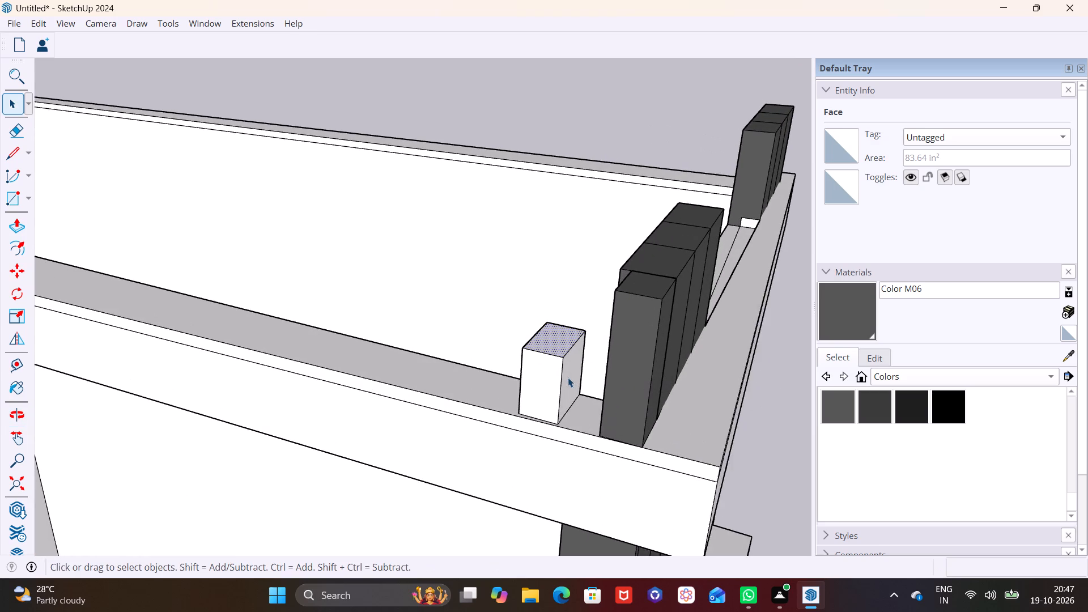
scroll(568, 377, "up", 2)
left_click(568, 377)
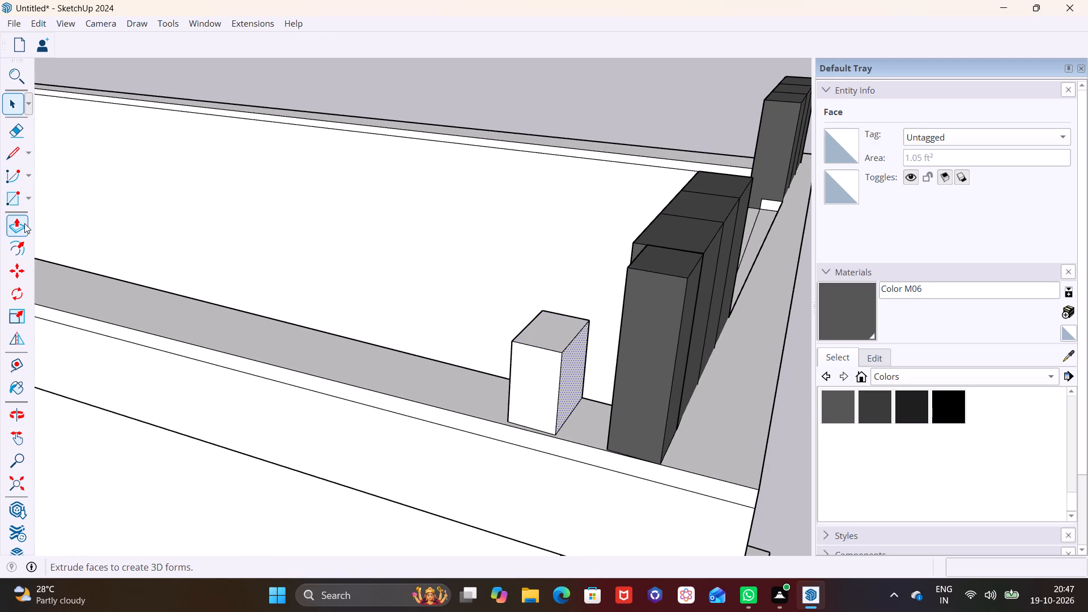
left_click(24, 223)
left_click(576, 378)
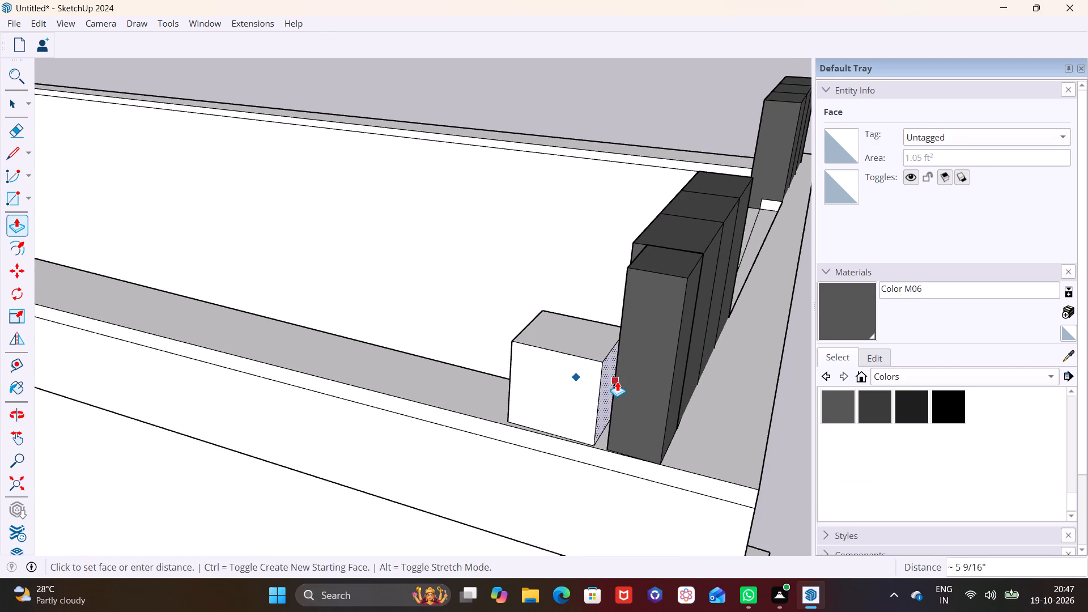
left_click(617, 381)
key("space")
Extend the block's strip-side face another 1 7/8" or so to meet the dark grey strip.
middle_click_drag(546, 426, 649, 384)
scroll(580, 421, "up", 1)
middle_click_drag(639, 355, 584, 300)
middle_click_drag(611, 324, 558, 316)
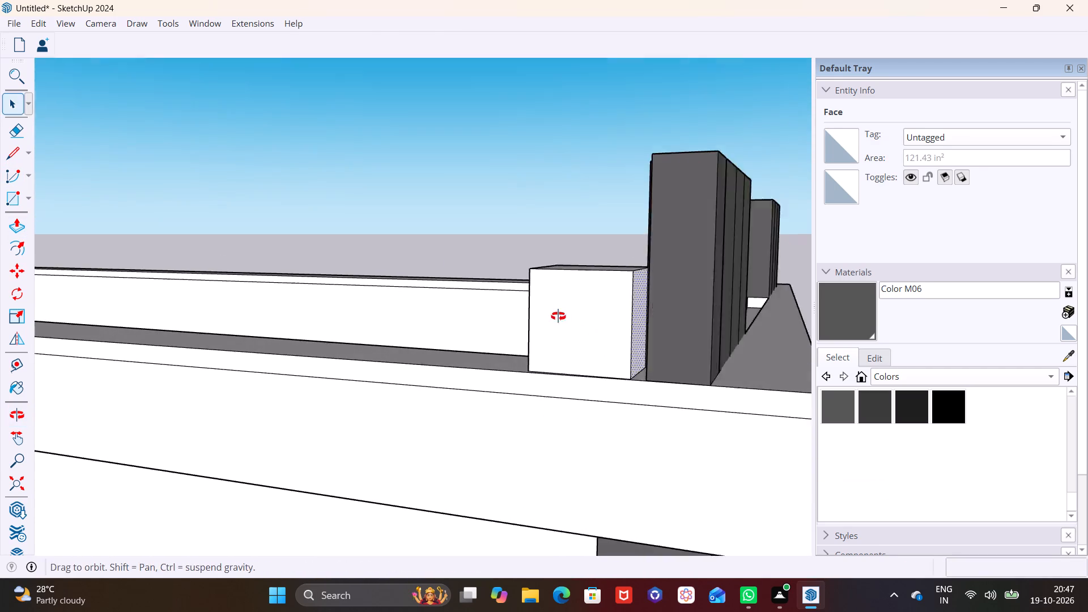
middle_click_drag(558, 316, 508, 316)
left_click(607, 351)
left_click(16, 230)
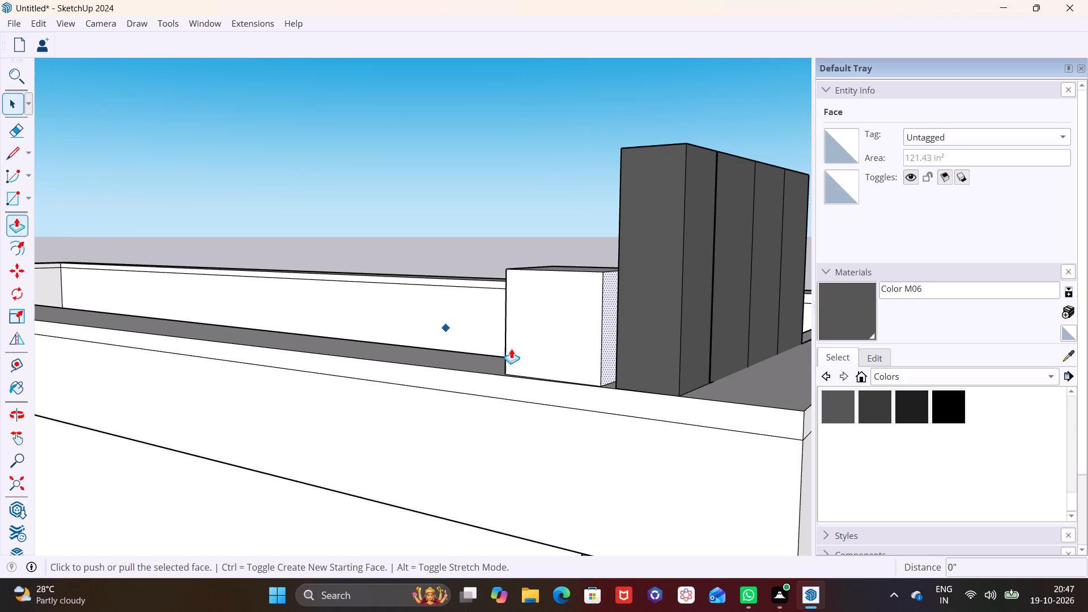
left_click(608, 368)
left_click(632, 369)
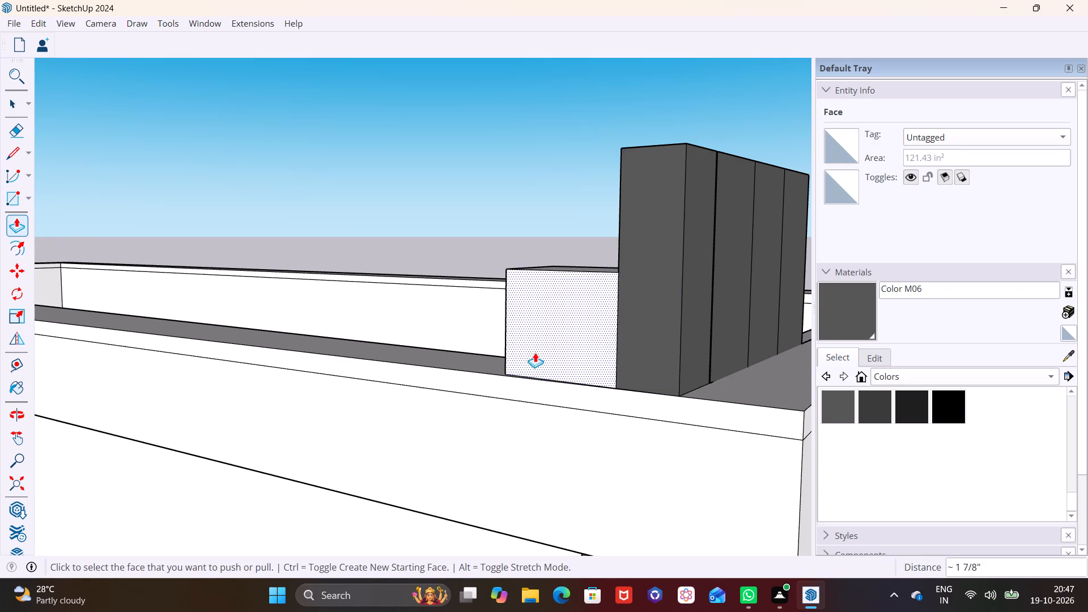
Push the block's opposite end face inward toward the dark grey strip to shorten the block.
scroll(535, 352, "down", 3)
middle_click_drag(532, 358, 788, 382)
scroll(560, 339, "up", 1)
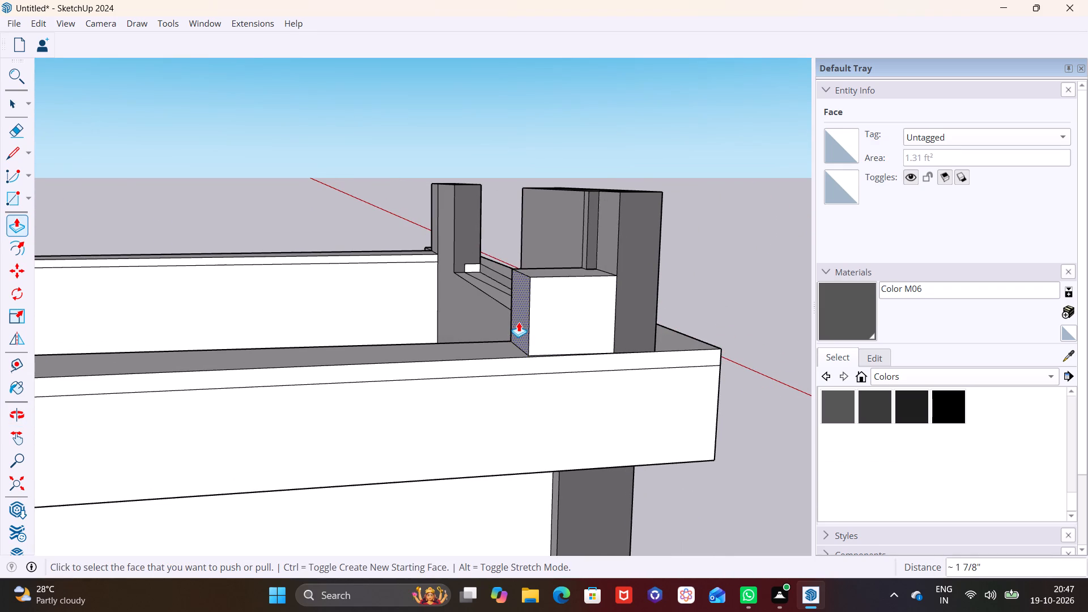
left_click(518, 322)
left_click(543, 317)
middle_click_drag(550, 327, 464, 317)
key("space")
left_click(722, 346)
Raise the block's top face 1' 1 1/2" to the height of the adjoining dark grey strip.
middle_click_drag(579, 356, 406, 419)
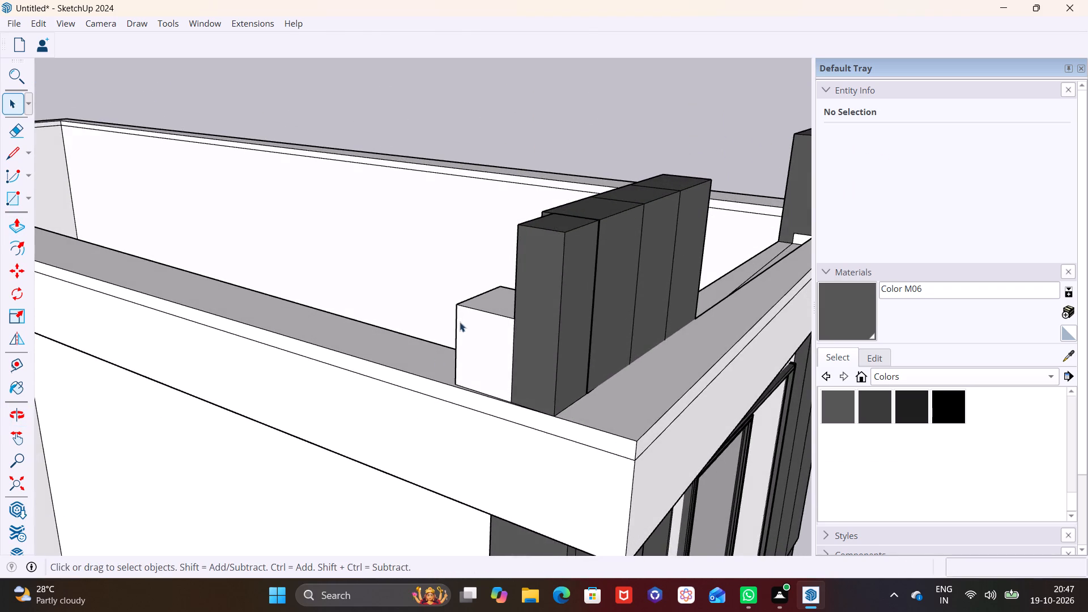
scroll(469, 323, "up", 3)
left_click(500, 300)
left_click(20, 225)
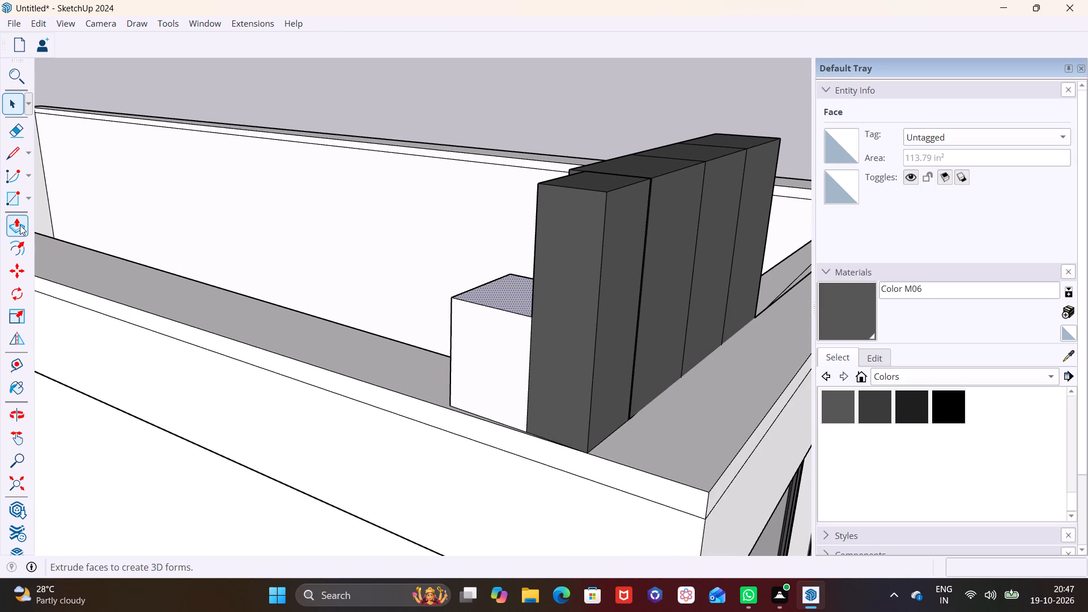
left_click(524, 294)
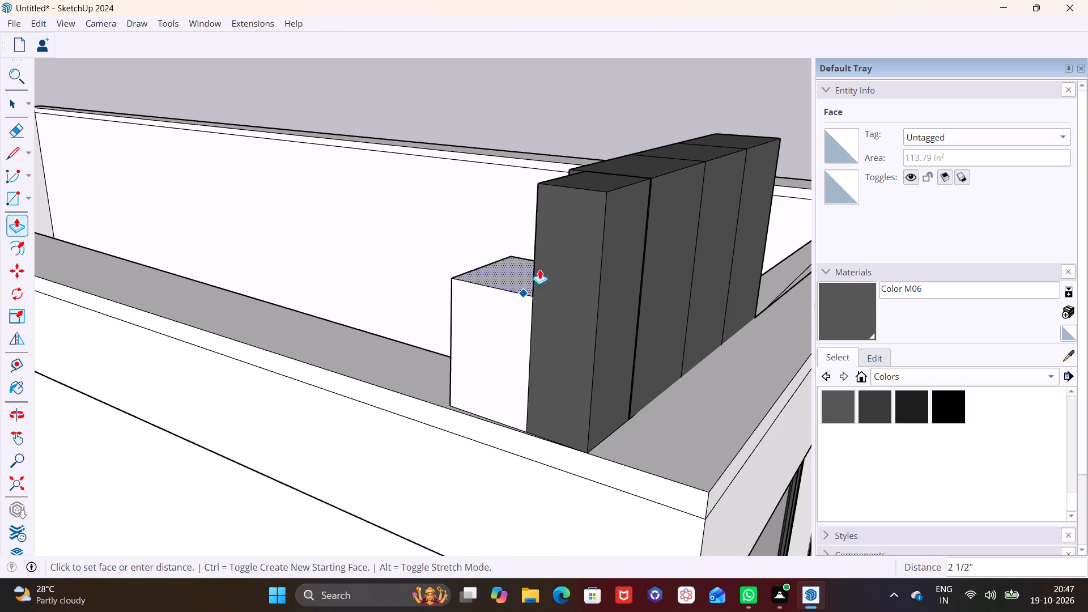
left_click(562, 187)
scroll(448, 309, "down", 4)
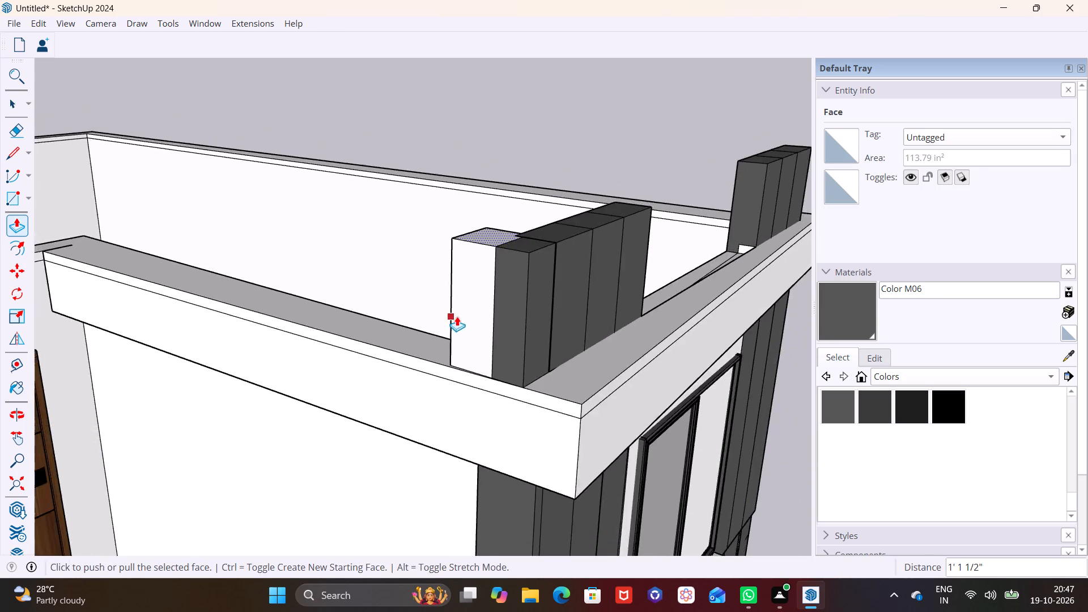
Inspect the new block, both groups of rooftop strips and the surrounding roof band from inside and outside.
middle_click_drag(457, 316, 737, 316)
middle_click_drag(563, 302, 784, 328)
middle_click_drag(523, 387, 699, 374)
middle_click_drag(668, 283, 636, 278)
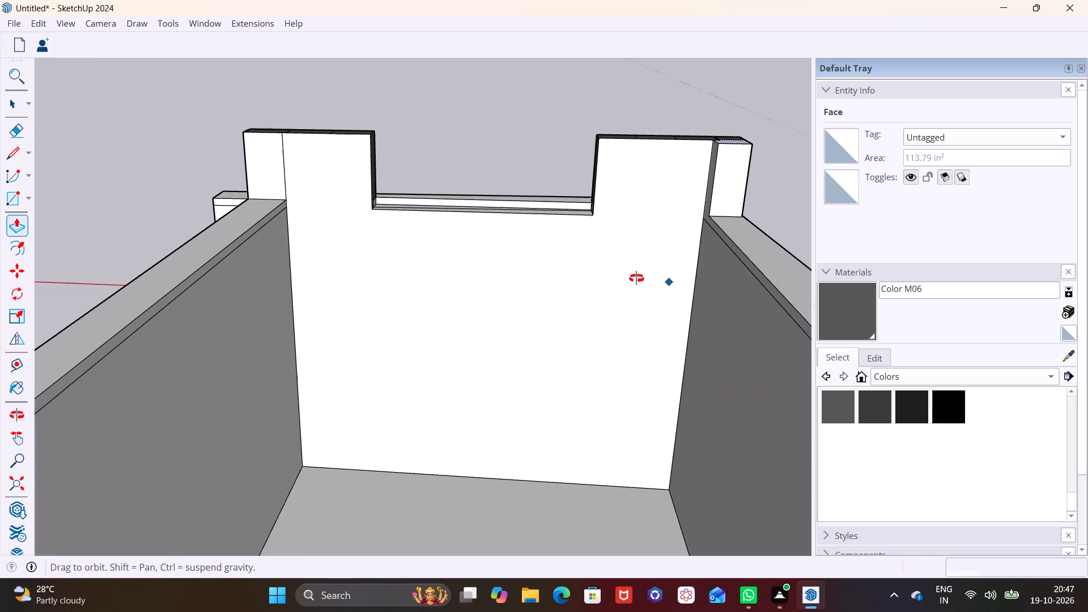
middle_click_drag(636, 278, 274, 212)
scroll(564, 277, "down", 4)
middle_click_drag(479, 313, 382, 301)
middle_click_drag(408, 253, 391, 301)
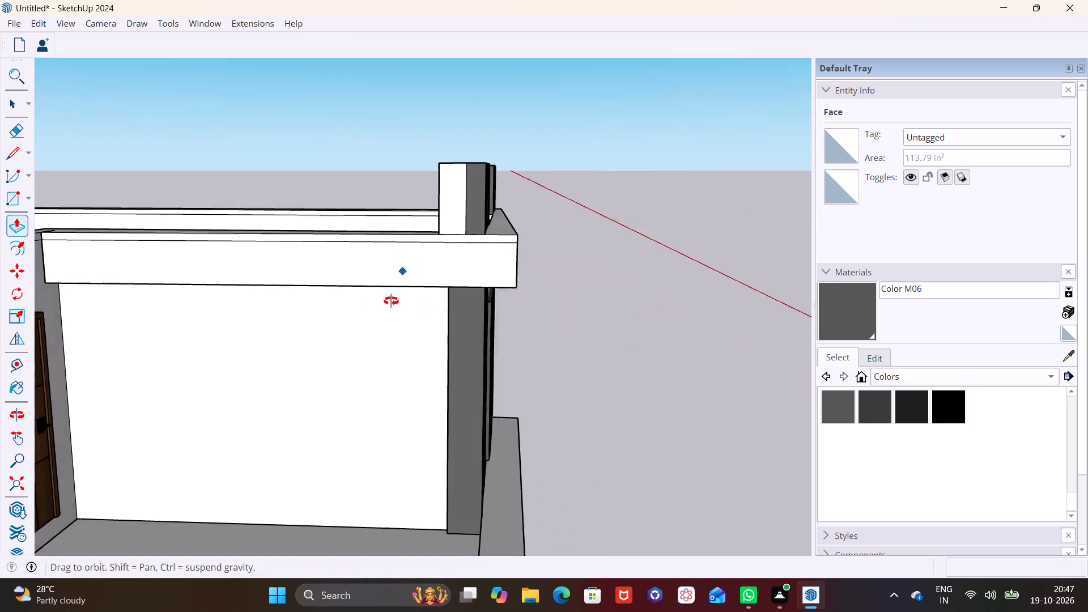
middle_click_drag(391, 301, 291, 406)
middle_click_drag(324, 331, 380, 499)
middle_click_drag(442, 436, 485, 344)
Pull the block's free end face 3 3/8" along the roof band, away from the dark grey strip.
scroll(423, 419, "up", 1)
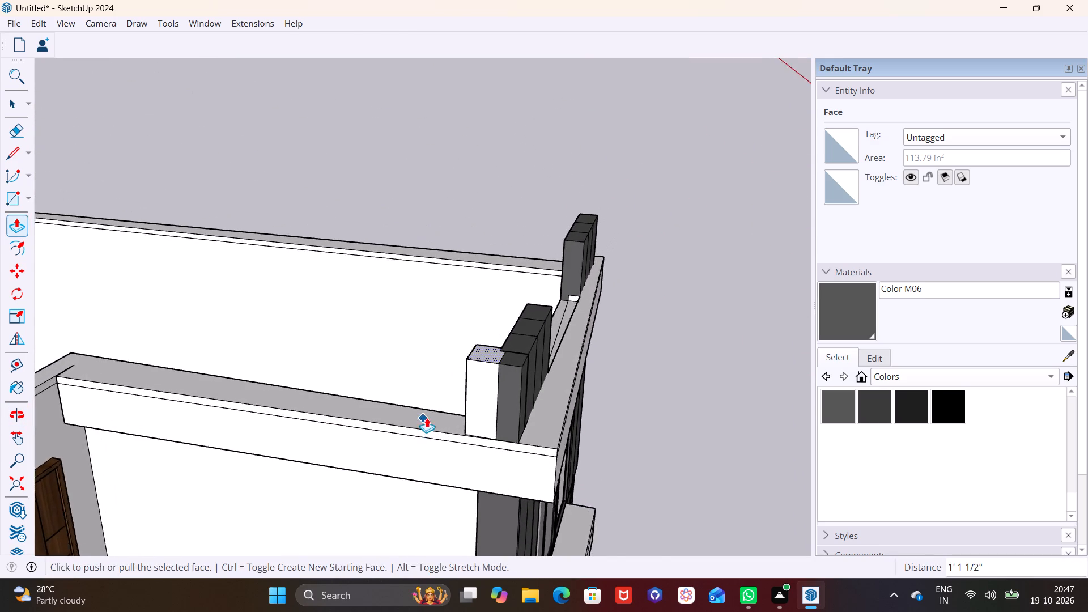
scroll(427, 418, "up", 4)
middle_click_drag(494, 410, 702, 413)
key("space")
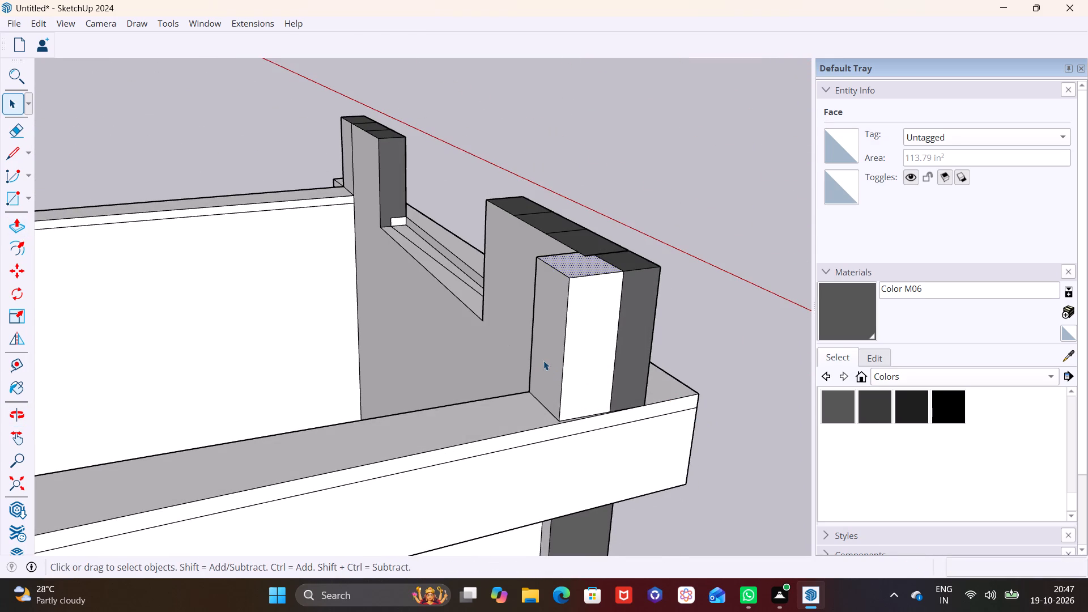
left_click(543, 360)
left_click(15, 228)
left_click(546, 336)
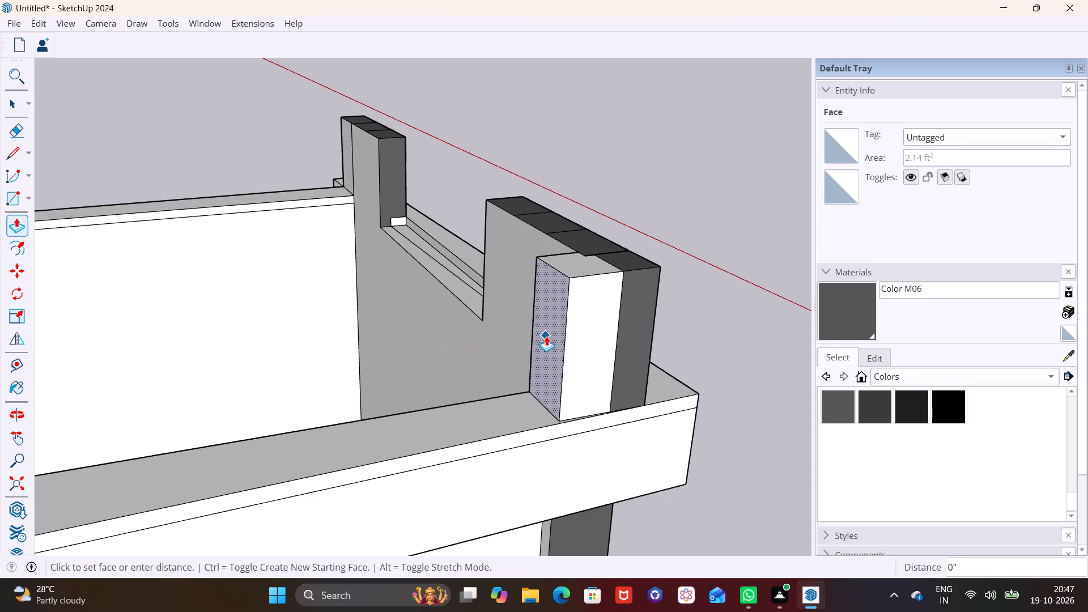
left_click(529, 341)
Draw a separate rectangle about 8 1/16" by 1' 3 1/8" on the roof band's top, beside the block.
middle_click_drag(539, 403, 423, 356)
scroll(425, 352, "down", 3)
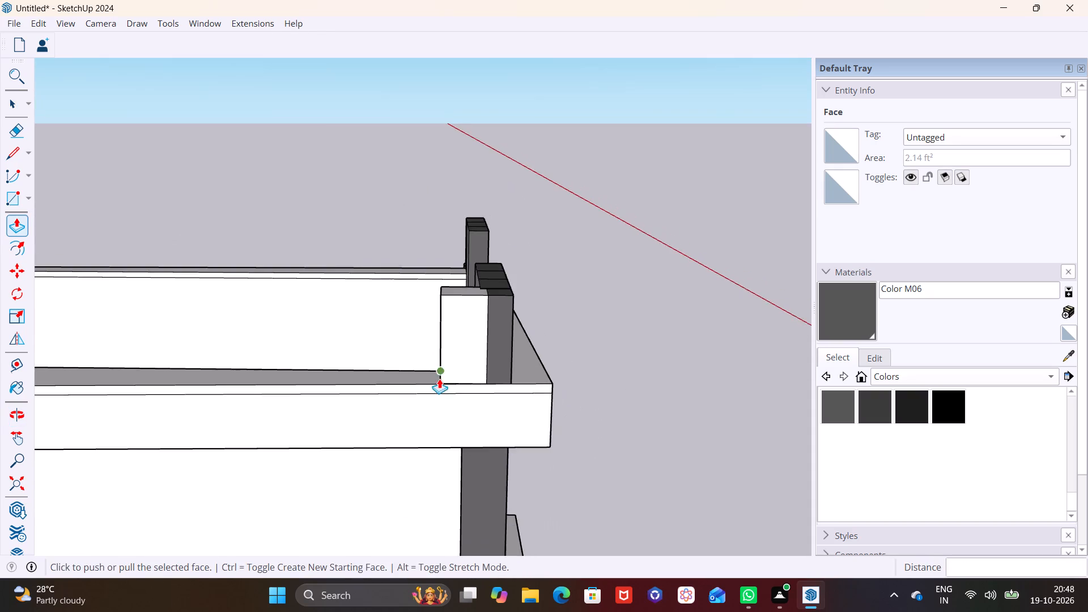
middle_click_drag(419, 392, 297, 349)
middle_click_drag(313, 376, 433, 384, "shift")
scroll(369, 358, "up", 1)
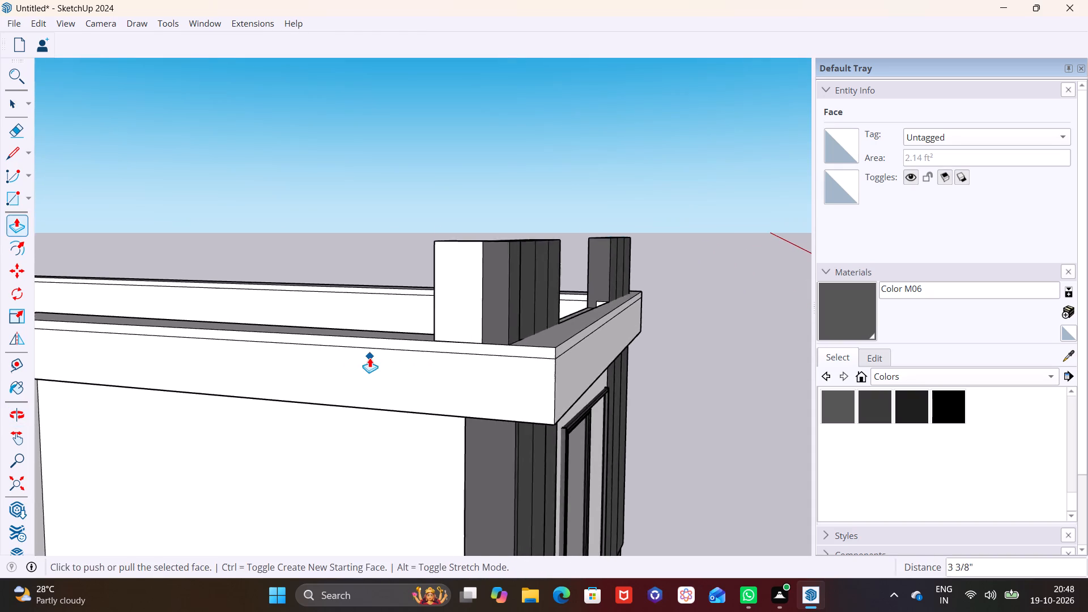
scroll(369, 358, "up", 1)
middle_click_drag(437, 372, 551, 463)
scroll(524, 431, "up", 2)
middle_click_drag(521, 431, 521, 461)
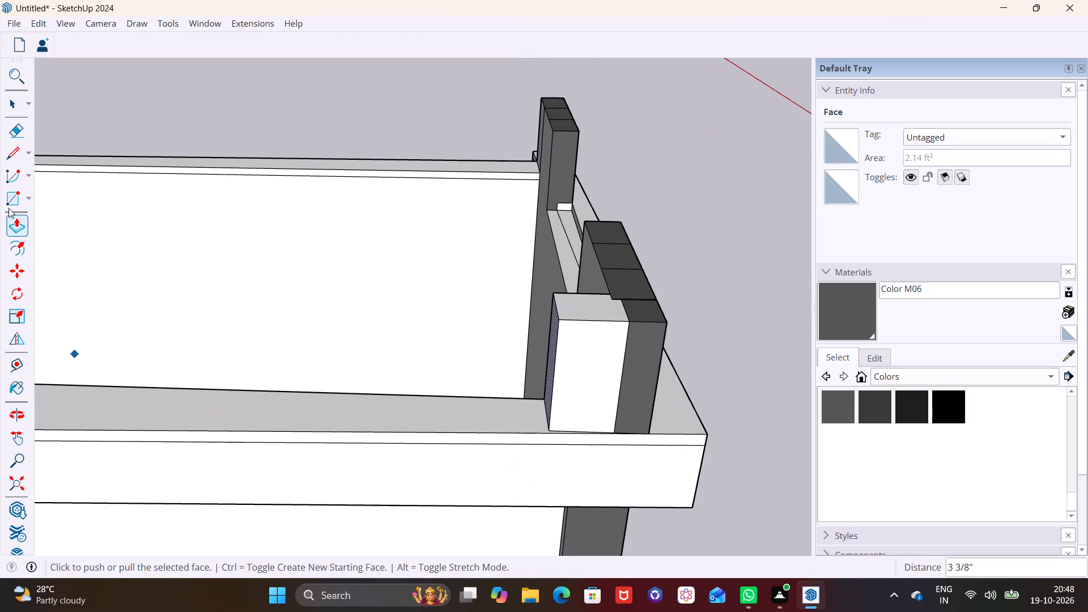
left_click(29, 196)
left_click(47, 222)
middle_click_drag(368, 314, 399, 357)
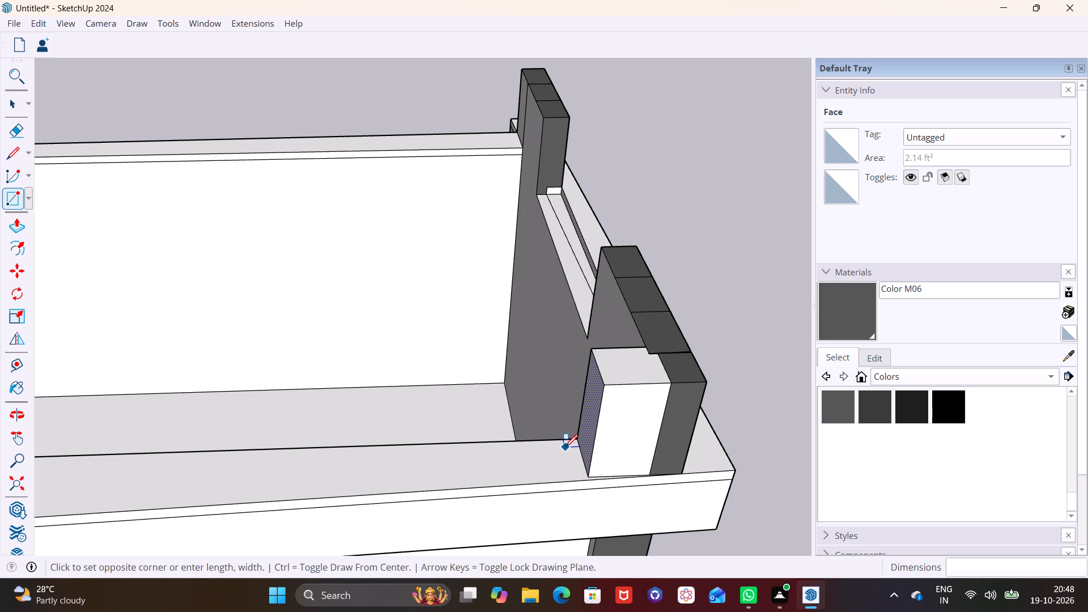
left_click(565, 447)
left_click(503, 477)
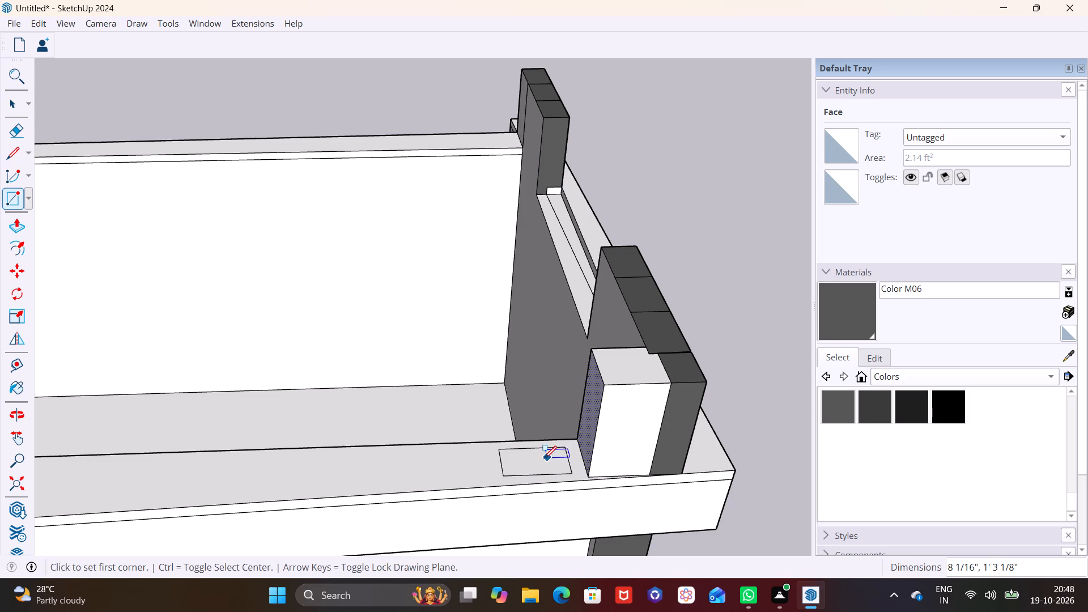
Pull the new rectangle up 2' 2 7/16" to match the first block's height.
left_click(14, 227)
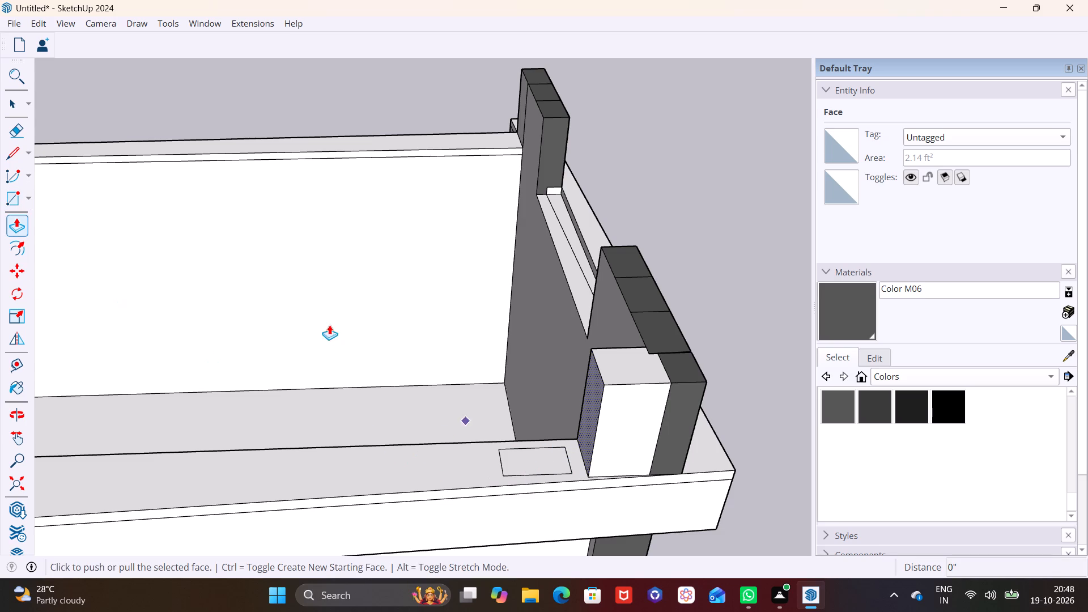
left_click(11, 108)
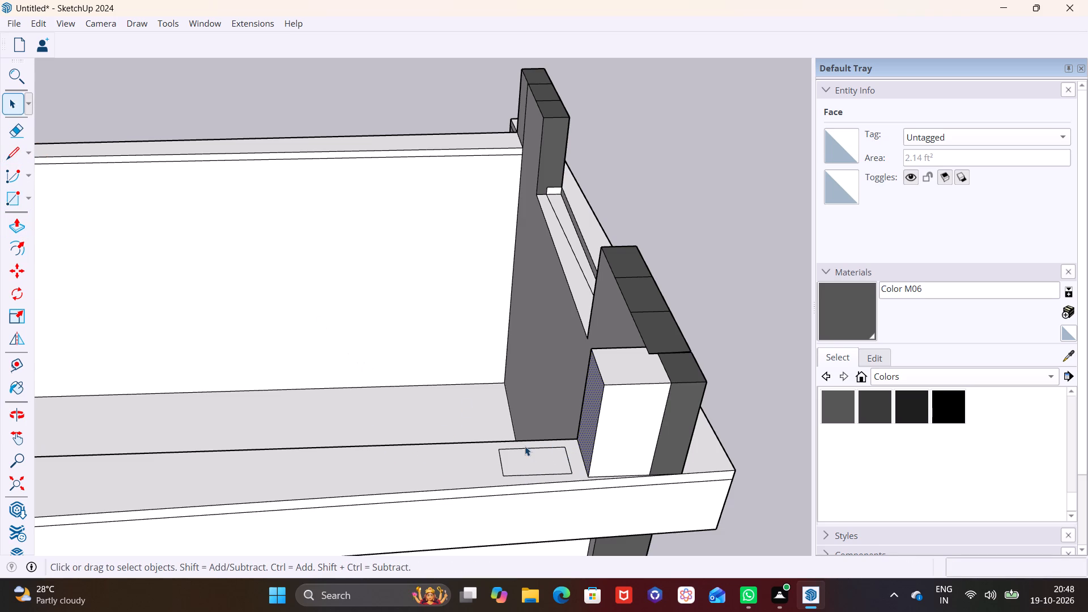
left_click(527, 455)
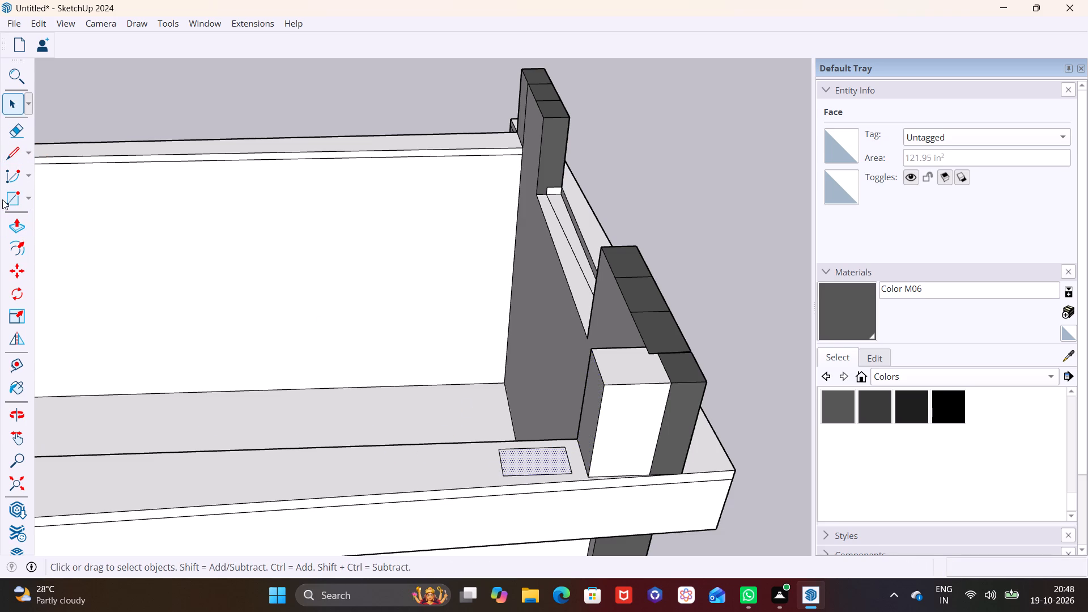
left_click(12, 220)
left_click(529, 463)
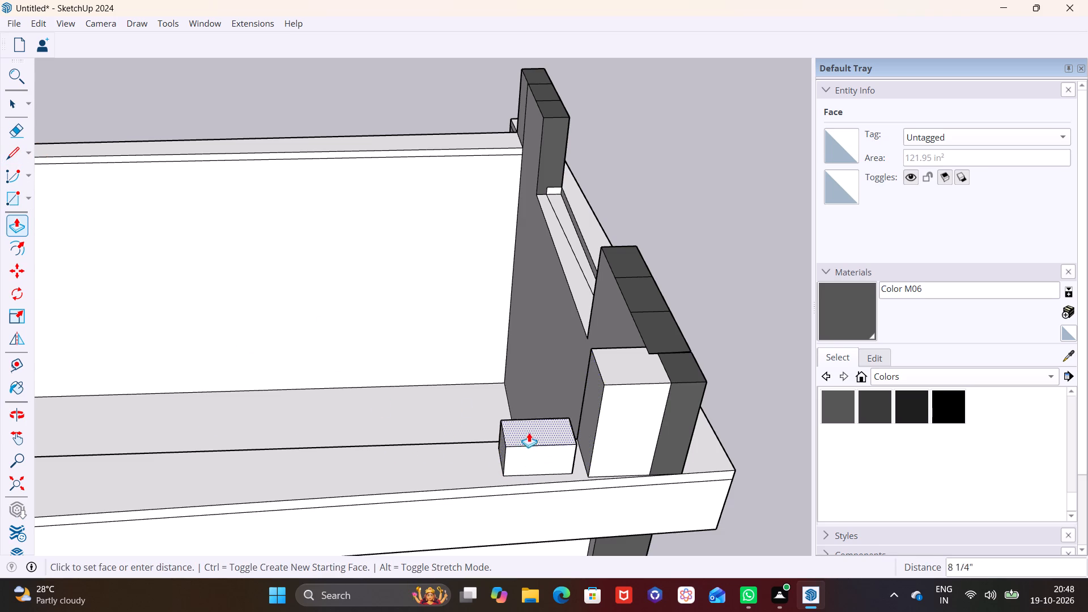
left_click(614, 387)
middle_click_drag(561, 431, 454, 415)
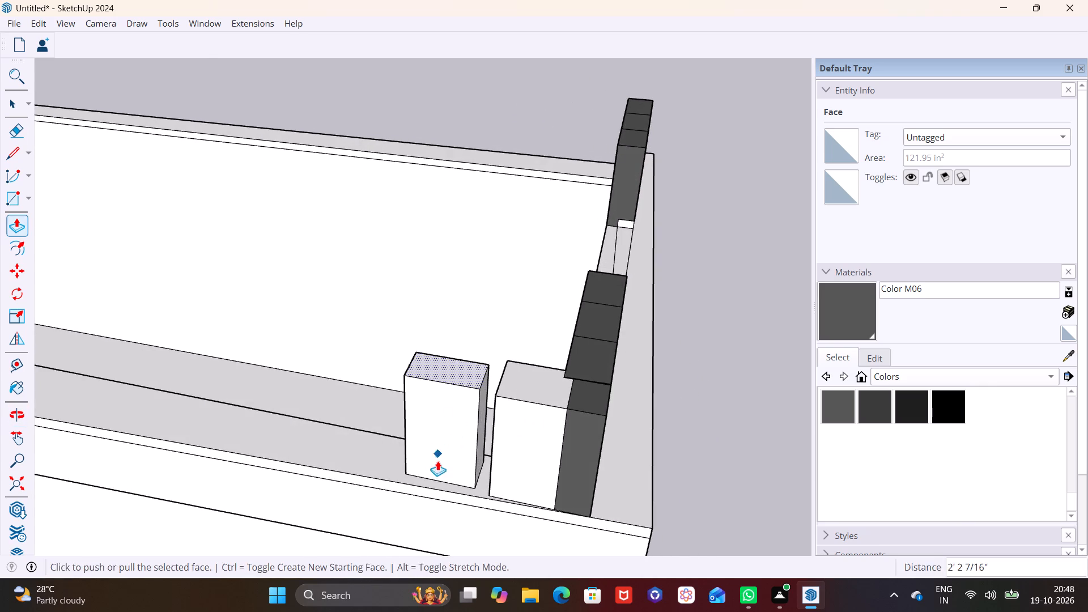
Pull the second block's side face about 3 5/16" along the roof band to meet the first block.
middle_click_drag(442, 468, 355, 440)
scroll(348, 438, "up", 2)
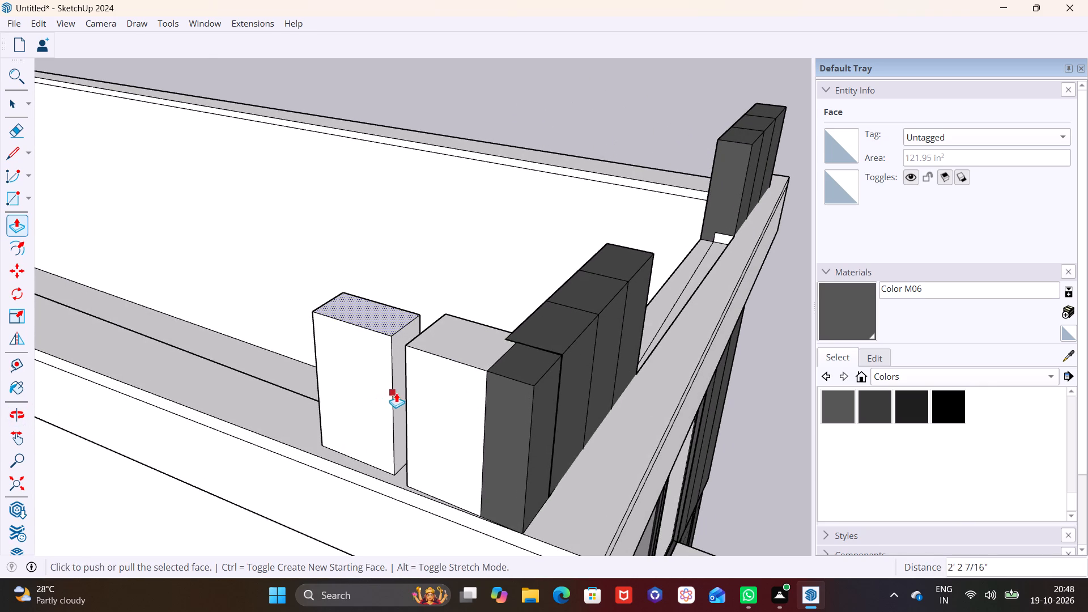
left_click(14, 99)
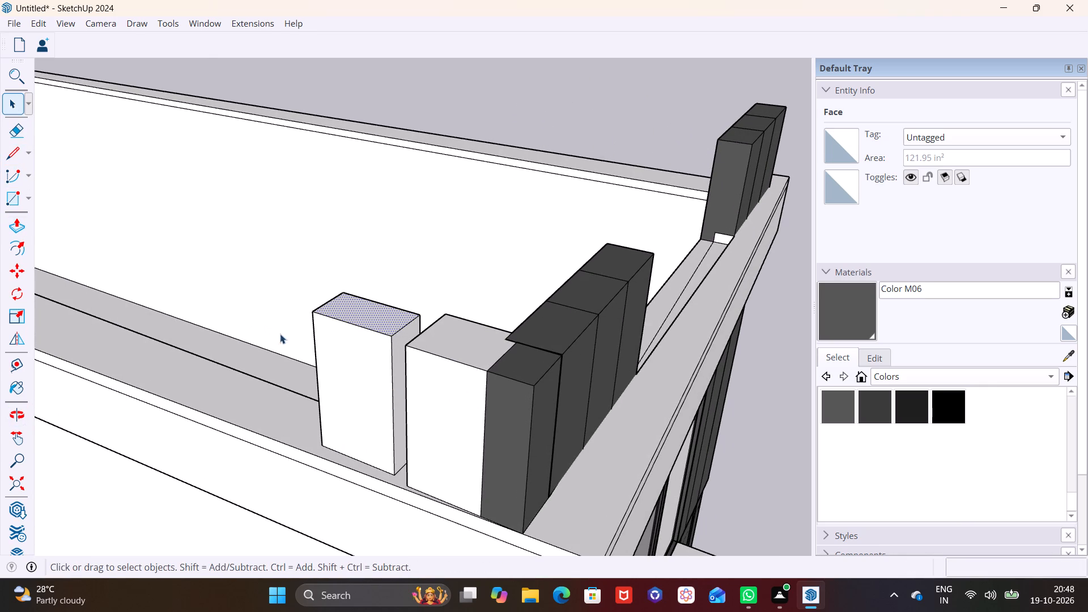
left_click(401, 389)
middle_click_drag(407, 423, 444, 435)
scroll(423, 440, "up", 4)
left_click(20, 222)
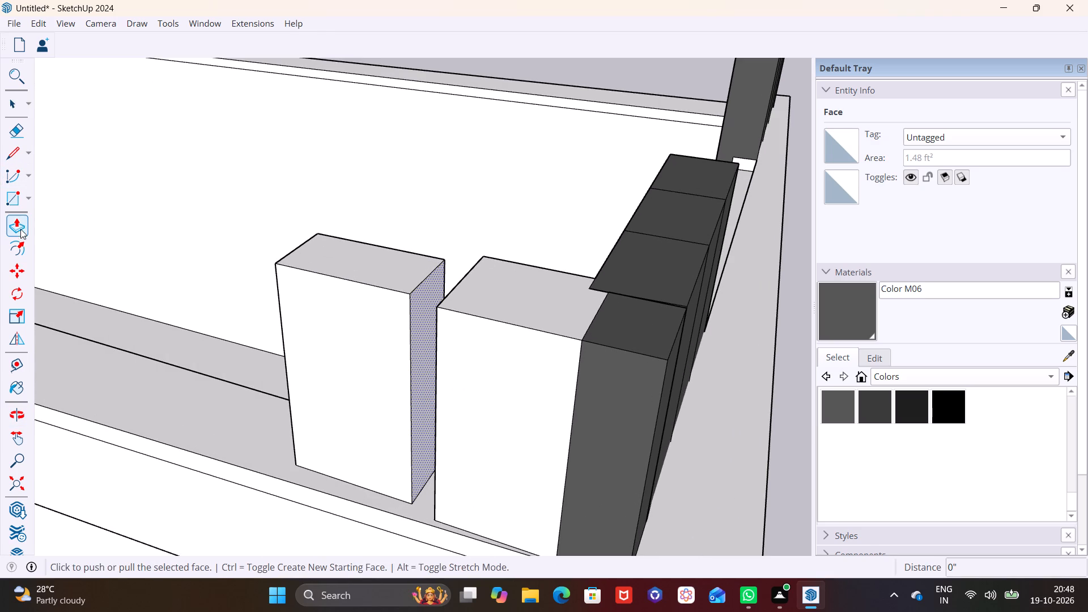
left_click(414, 354)
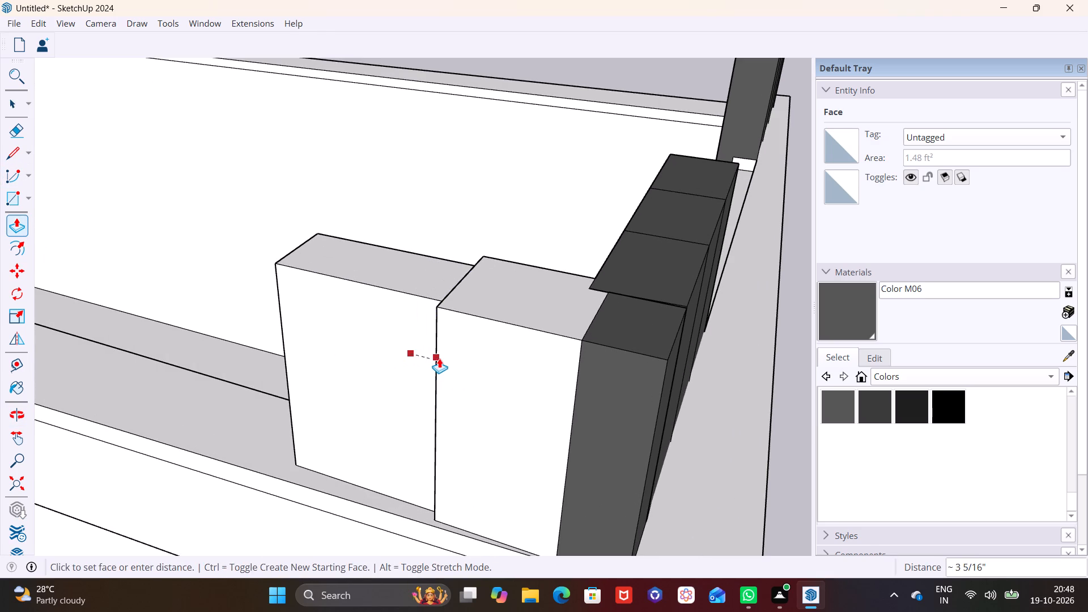
left_click(440, 358)
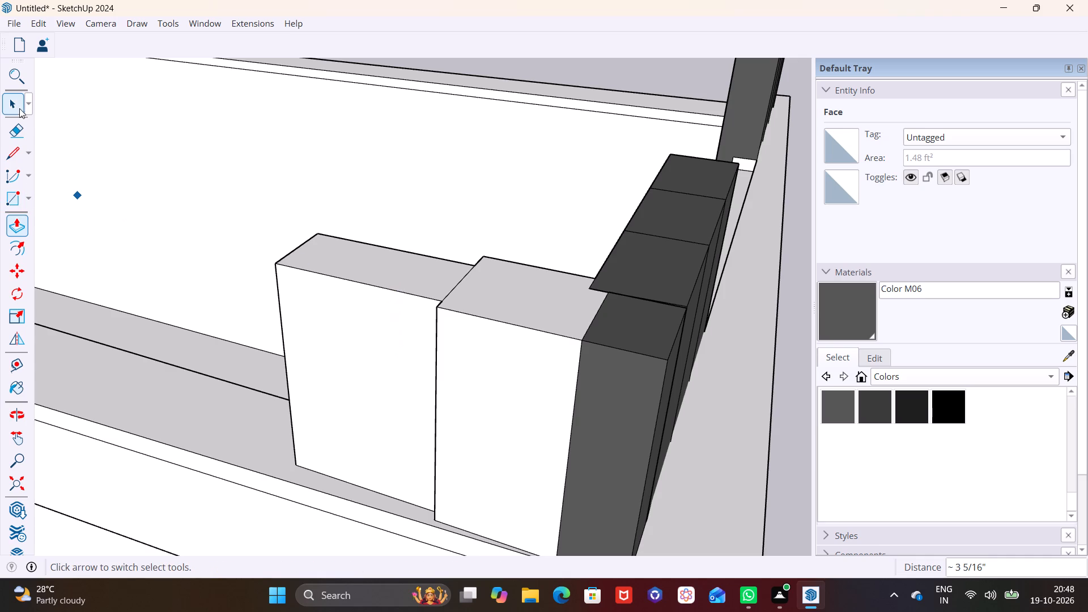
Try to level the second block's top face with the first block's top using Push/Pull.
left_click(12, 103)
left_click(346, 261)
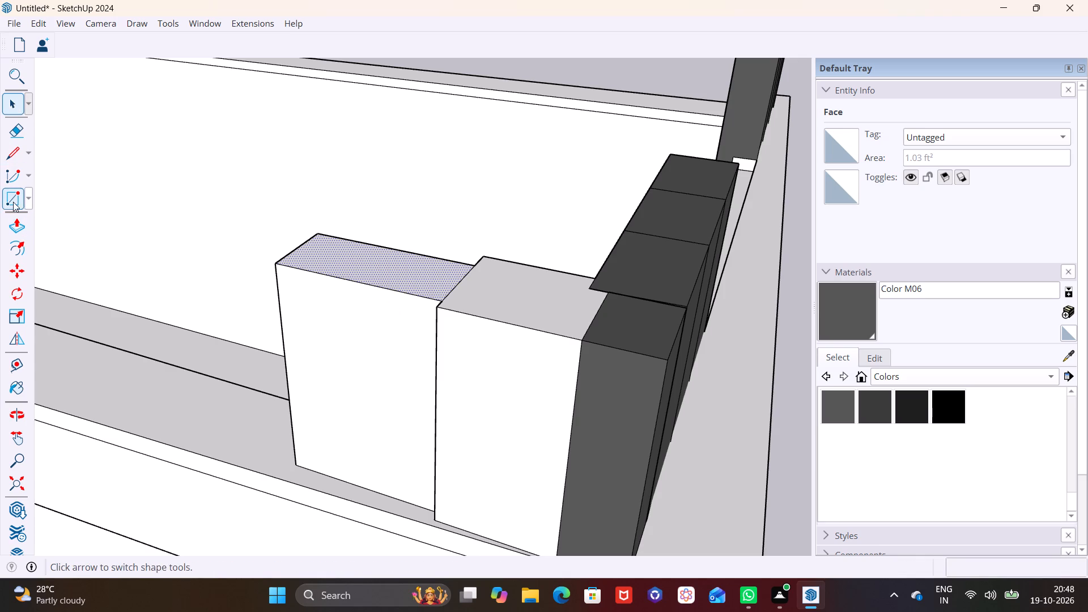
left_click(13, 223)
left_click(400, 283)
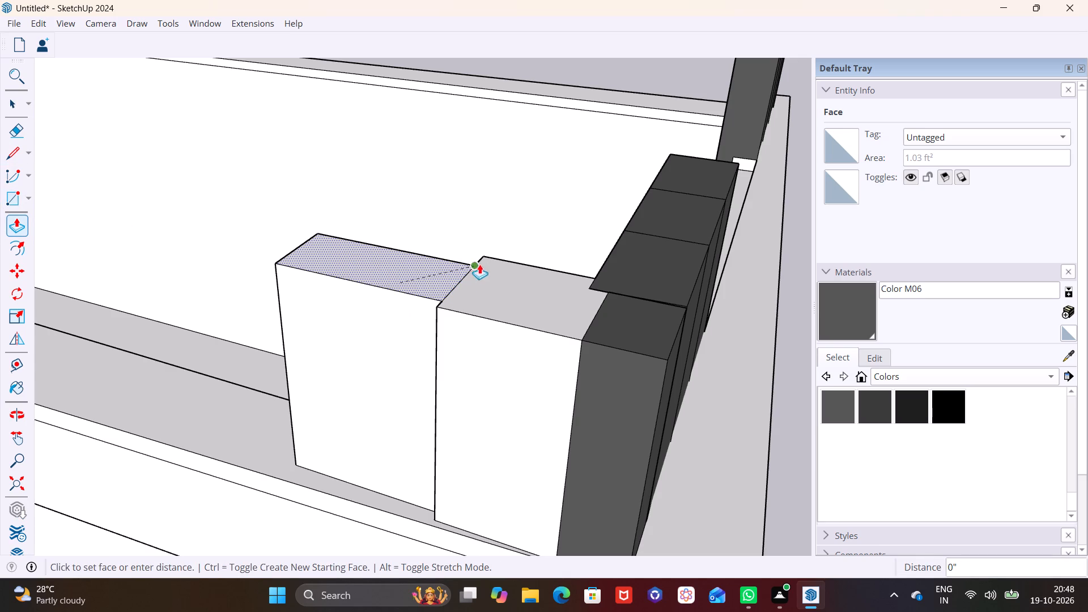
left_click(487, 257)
Push the second block's outer face in 3 7/8", and pull it back out about 5 5/8".
middle_click_drag(464, 339, 609, 214)
middle_click_drag(396, 363, 598, 335)
scroll(522, 383, "up", 2)
middle_click_drag(522, 382, 553, 453)
scroll(539, 443, "up", 1)
scroll(560, 436, "down", 2)
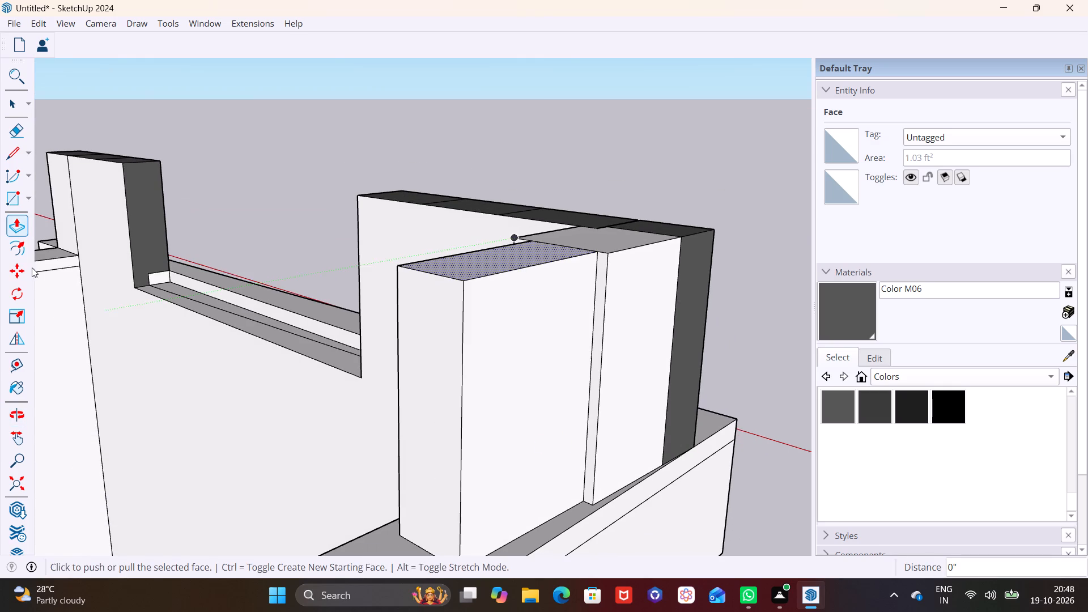
left_click(13, 103)
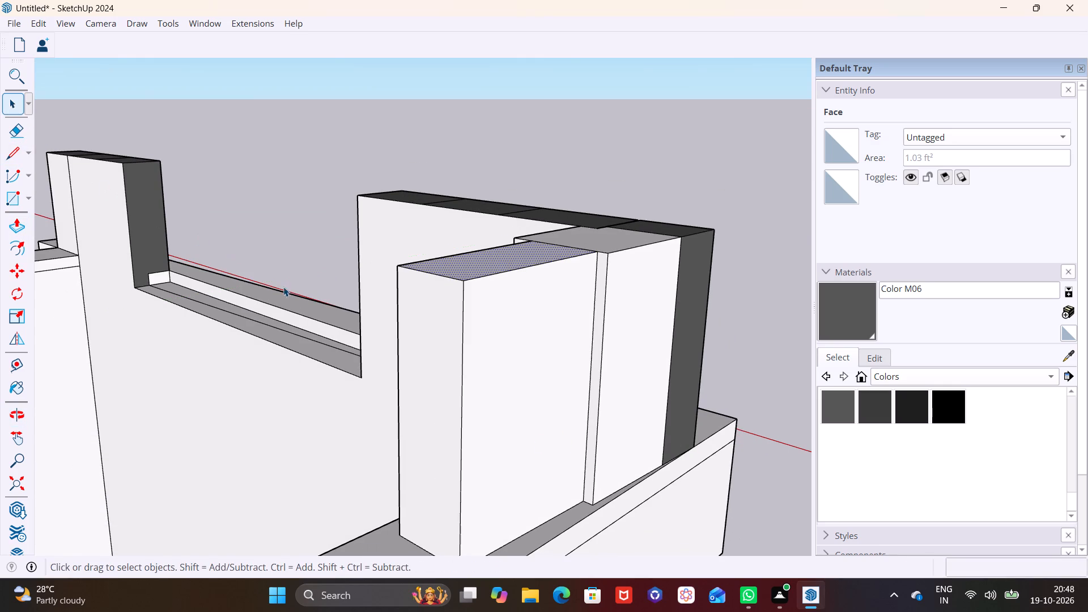
left_click(492, 367)
left_click(19, 228)
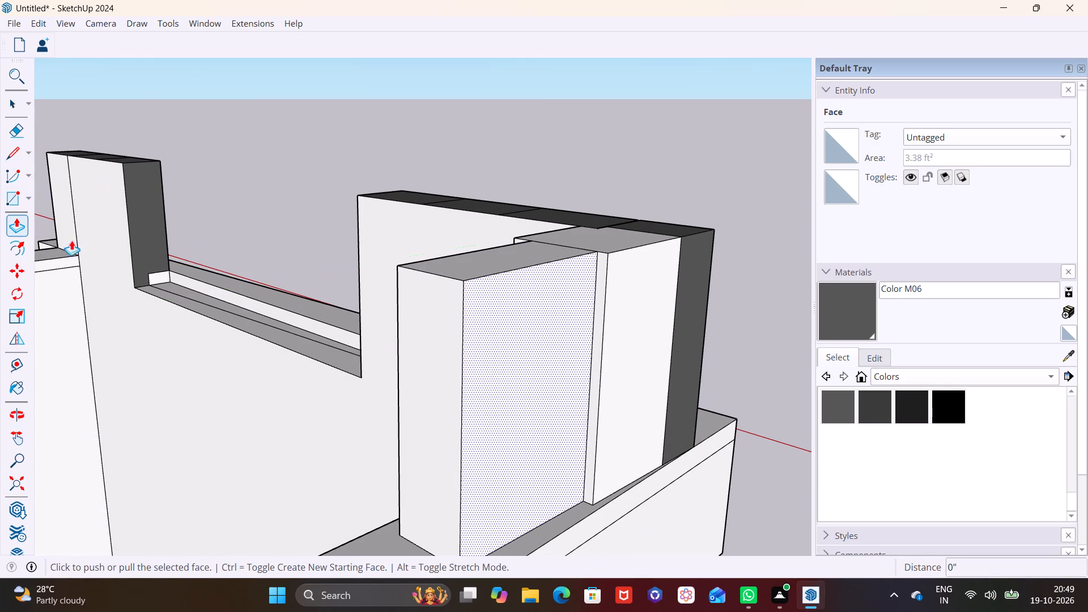
left_click(544, 332)
left_click(615, 266)
left_click(575, 289)
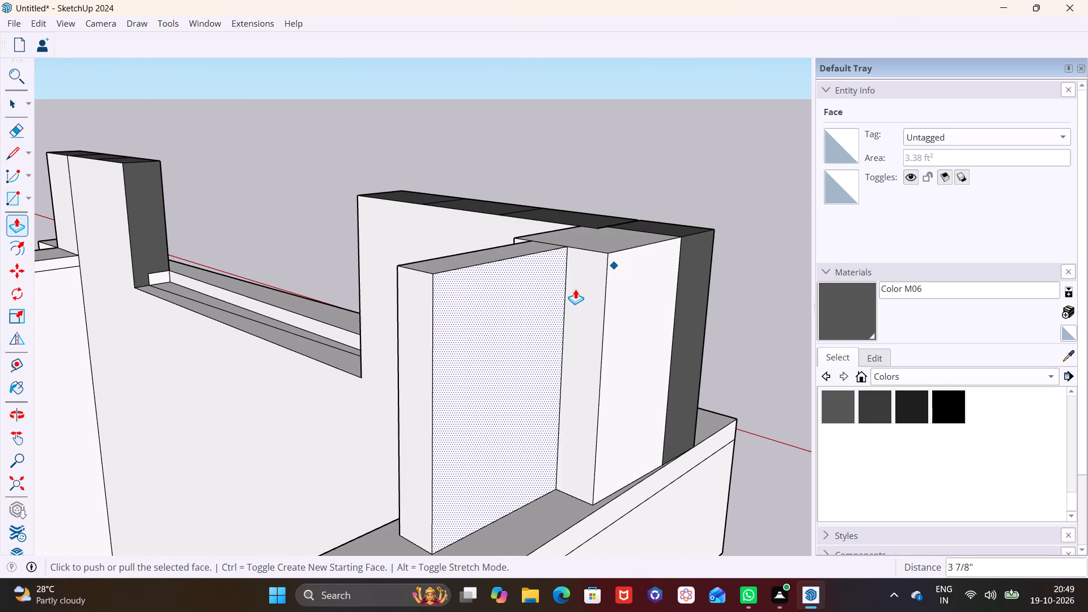
left_click(504, 301)
left_click(573, 306)
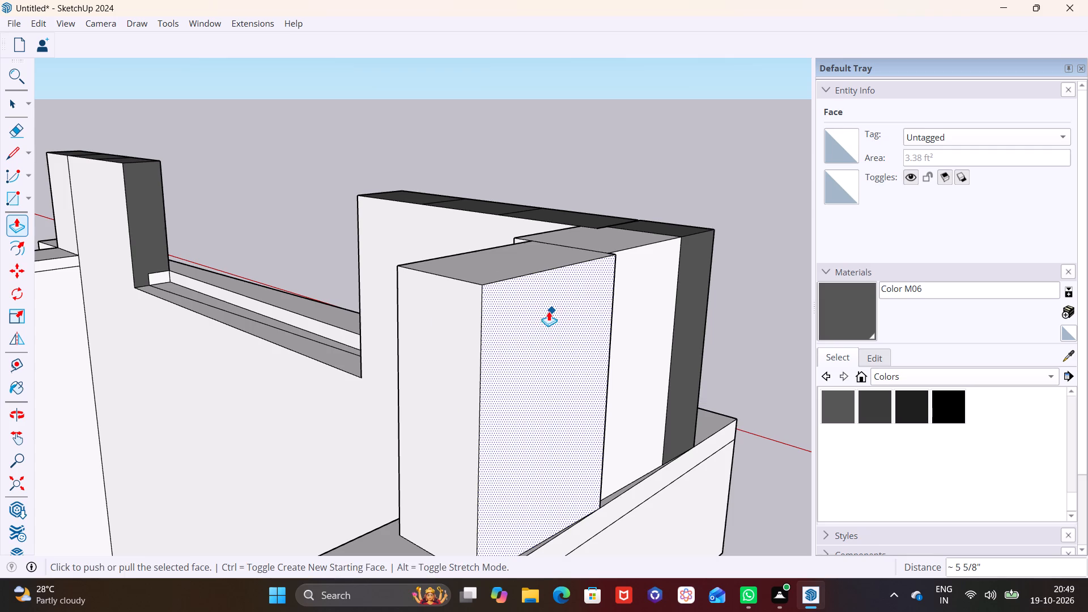
Adjust the second block's outer face by about 7/8" to sit flush with the first block's outer face.
middle_click_drag(549, 311, 77, 282)
left_click_drag(167, 275, 176, 271)
left_click(214, 236)
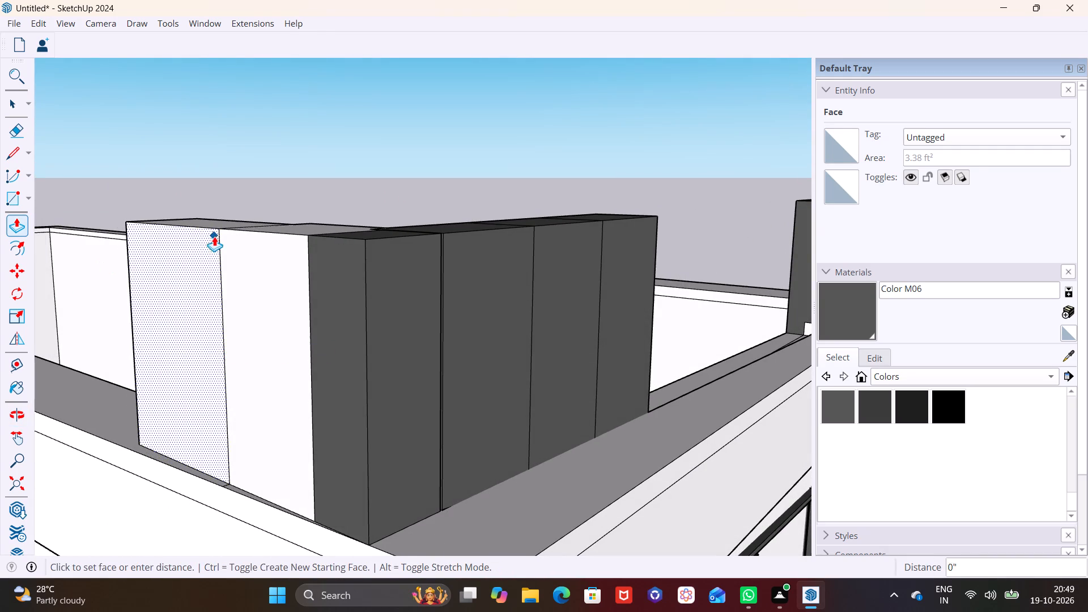
scroll(160, 312, "down", 2)
left_click(190, 346)
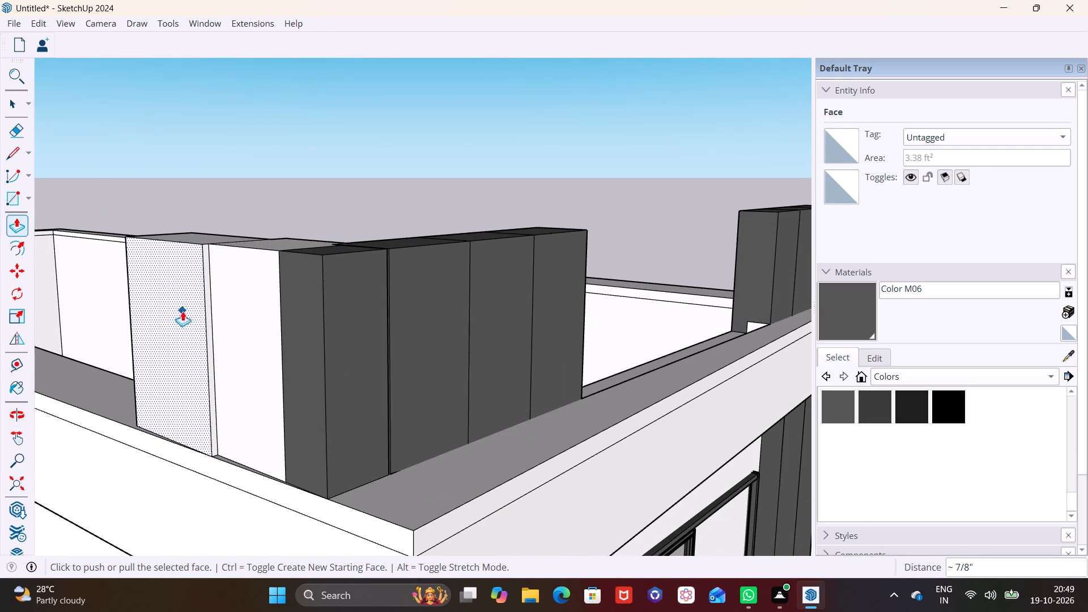
scroll(175, 284, "up", 7)
left_click(175, 292)
left_click(191, 285)
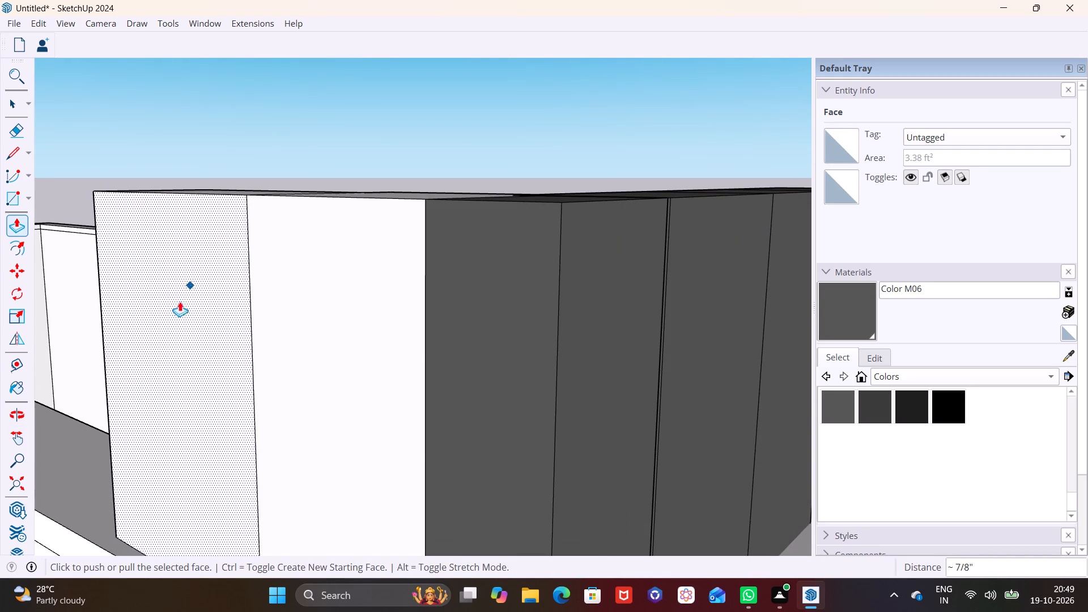
Inspect the two joined white blocks and the surrounding roof band from the front and from farther away.
scroll(176, 365, "down", 7)
middle_click_drag(176, 392, 397, 317)
scroll(365, 332, "down", 2)
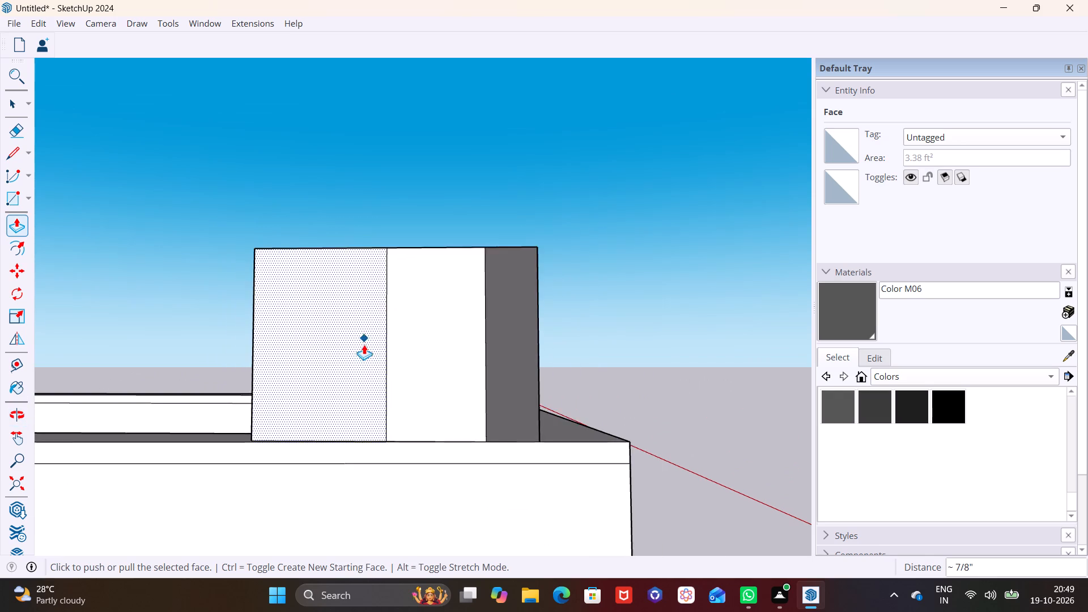
scroll(364, 345, "down", 14)
middle_click_drag(336, 385, 204, 483)
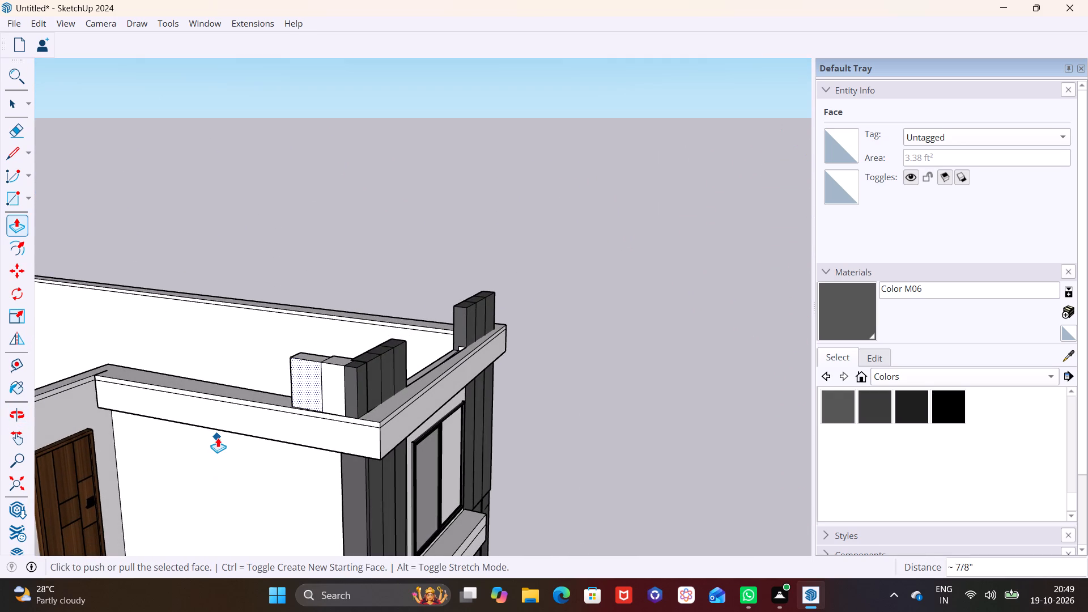
scroll(218, 437, "down", 4)
middle_click_drag(245, 430, 380, 390)
scroll(365, 388, "up", 3)
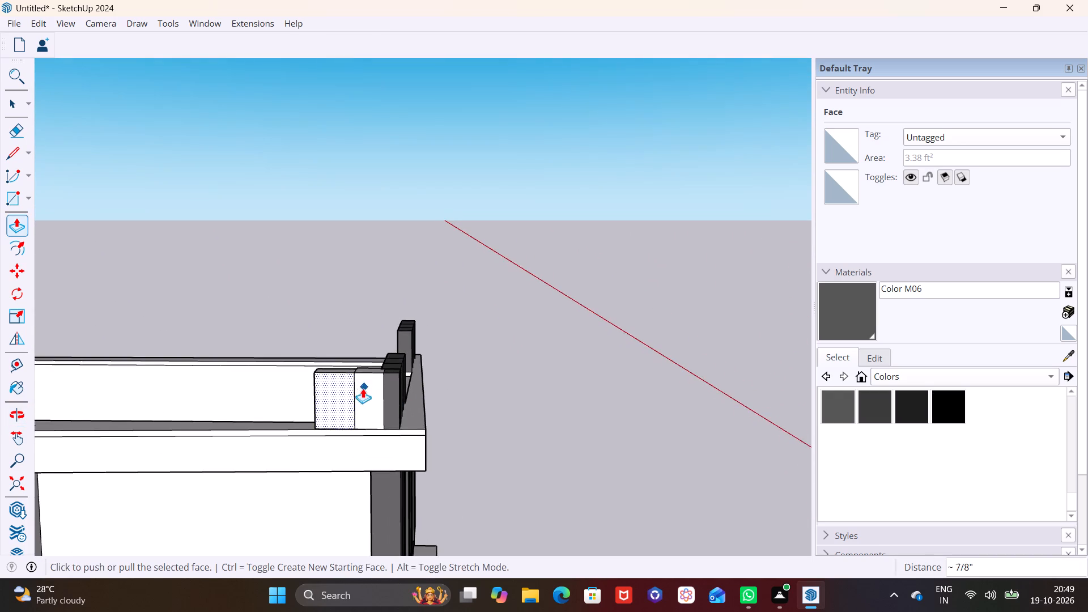
scroll(363, 388, "up", 5)
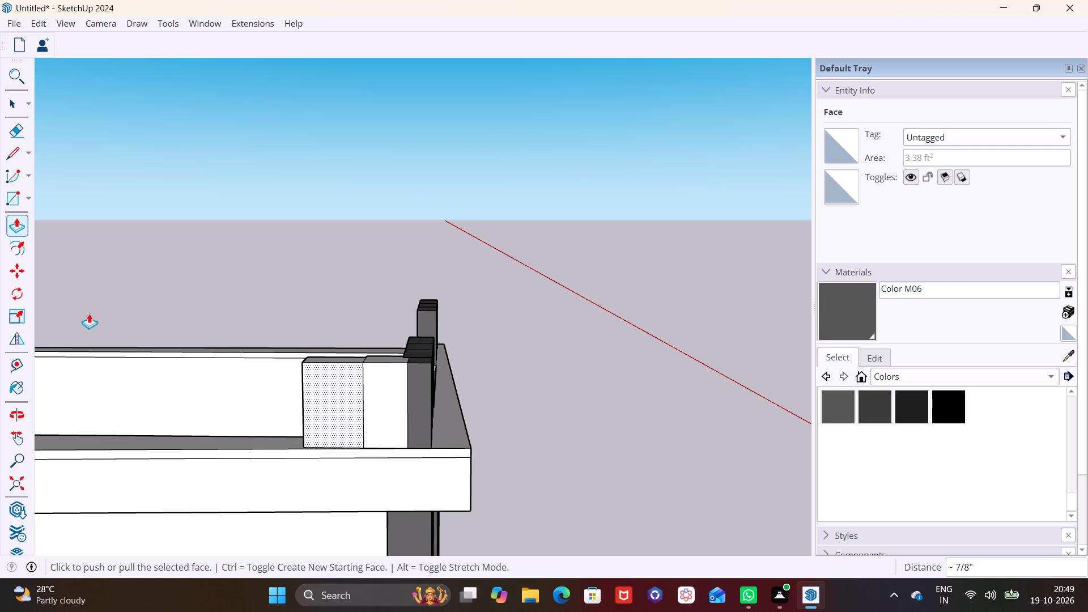
Draw a rectangle about 6 15/16" by 1' 5" on the roof band's top, beside the second block's free end.
scroll(216, 364, "down", 1)
middle_click_drag(214, 367, 397, 359, "shift")
middle_click_drag(444, 402, 405, 470)
left_click(30, 196)
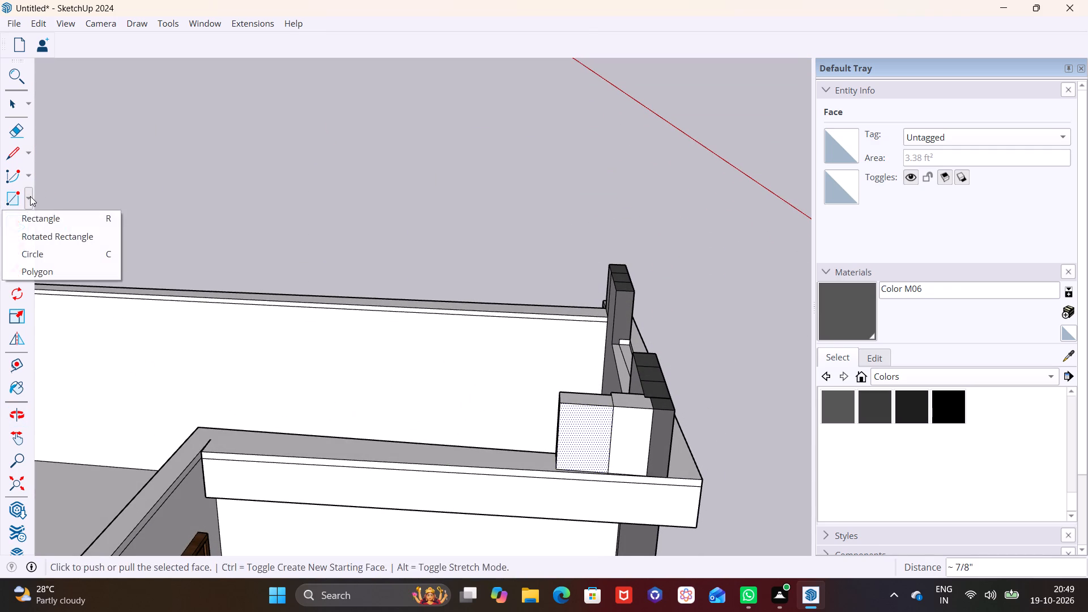
left_click(30, 217)
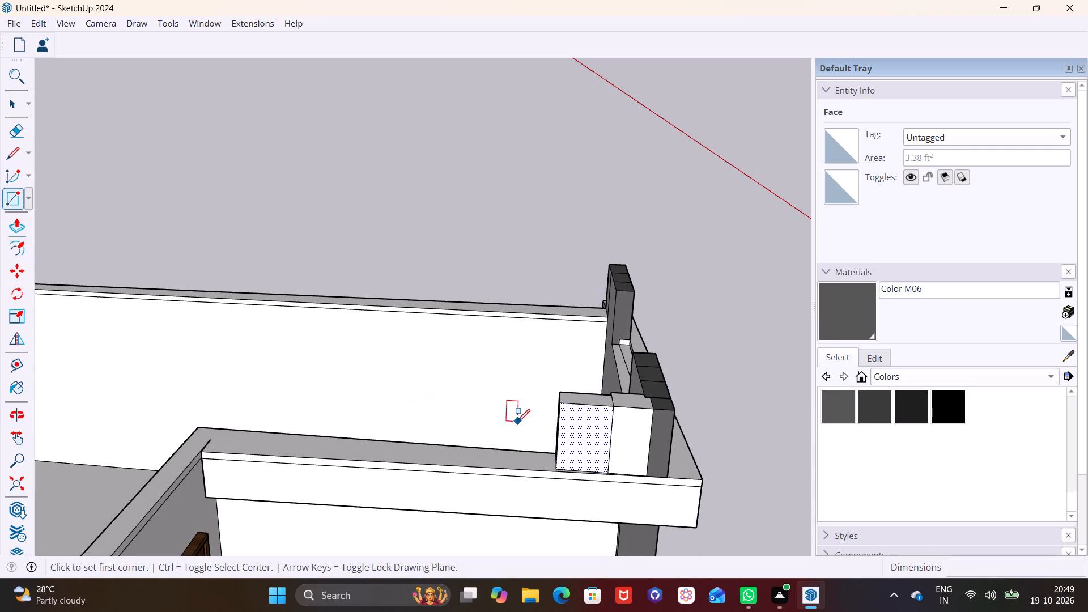
middle_click_drag(505, 424, 524, 464)
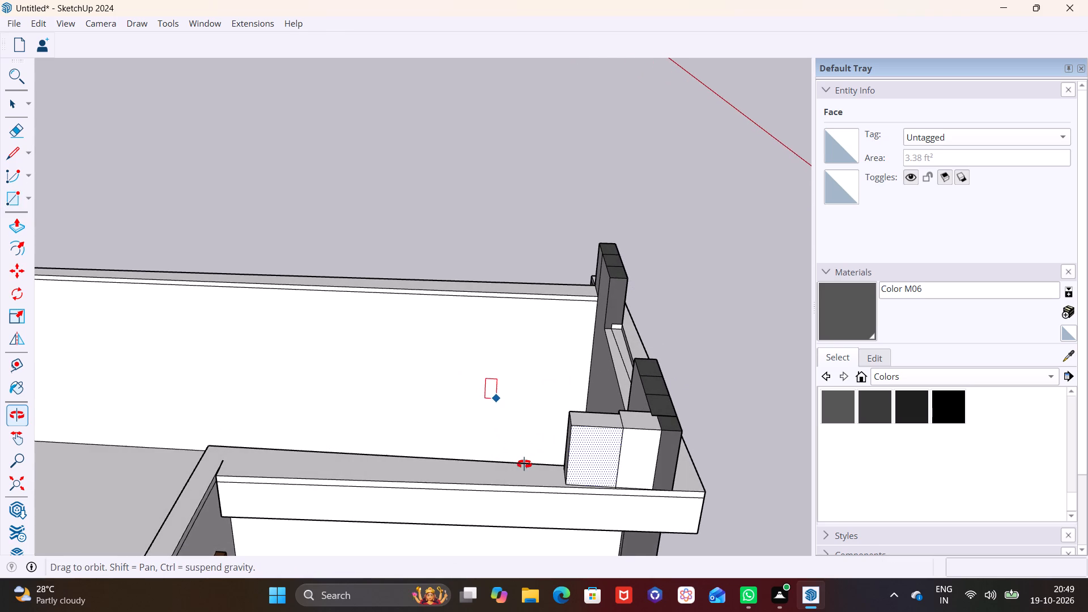
middle_click_drag(524, 464, 524, 465)
middle_click_drag(528, 464, 480, 355, "shift")
scroll(473, 356, "up", 6)
middle_click_drag(476, 373, 479, 407)
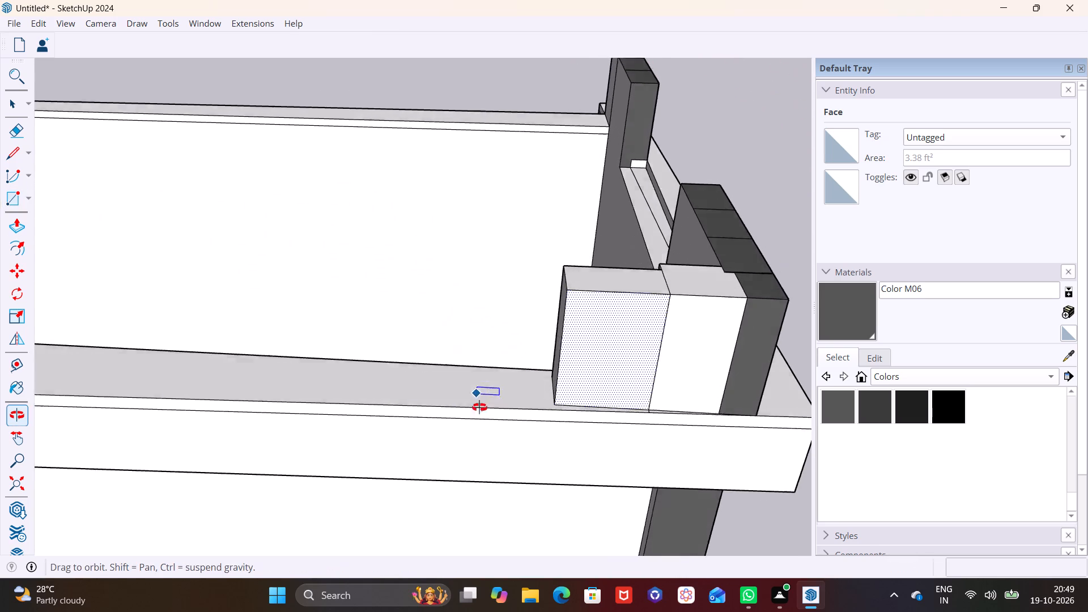
middle_click_drag(479, 407, 495, 444)
left_click(465, 397)
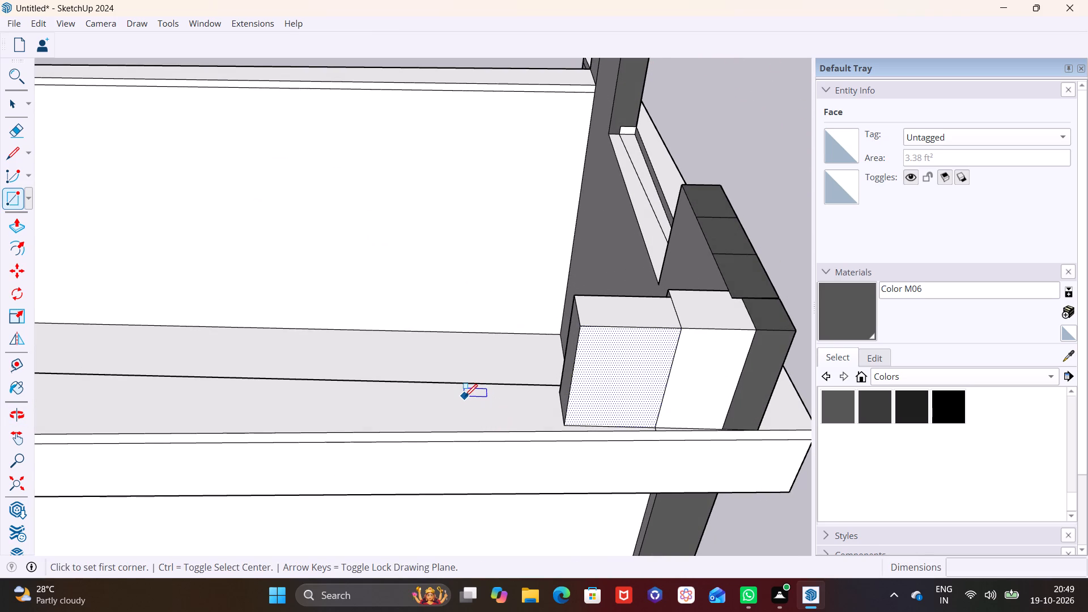
left_click(547, 423)
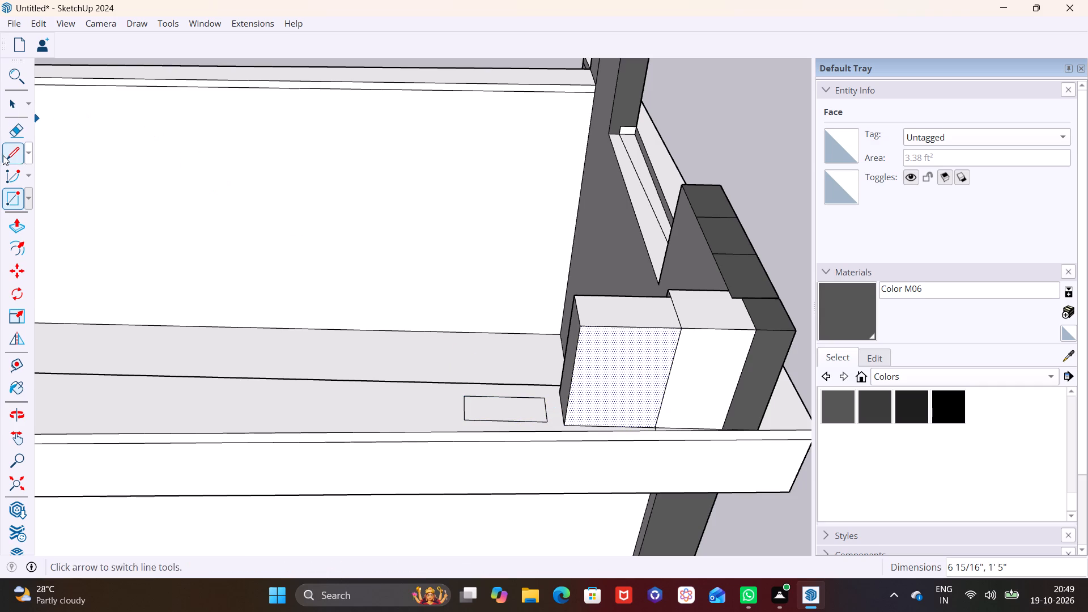
Pull the new rectangle up 2' 2 7/16" to match the neighbouring blocks' height.
left_click(2, 107)
left_click(492, 406)
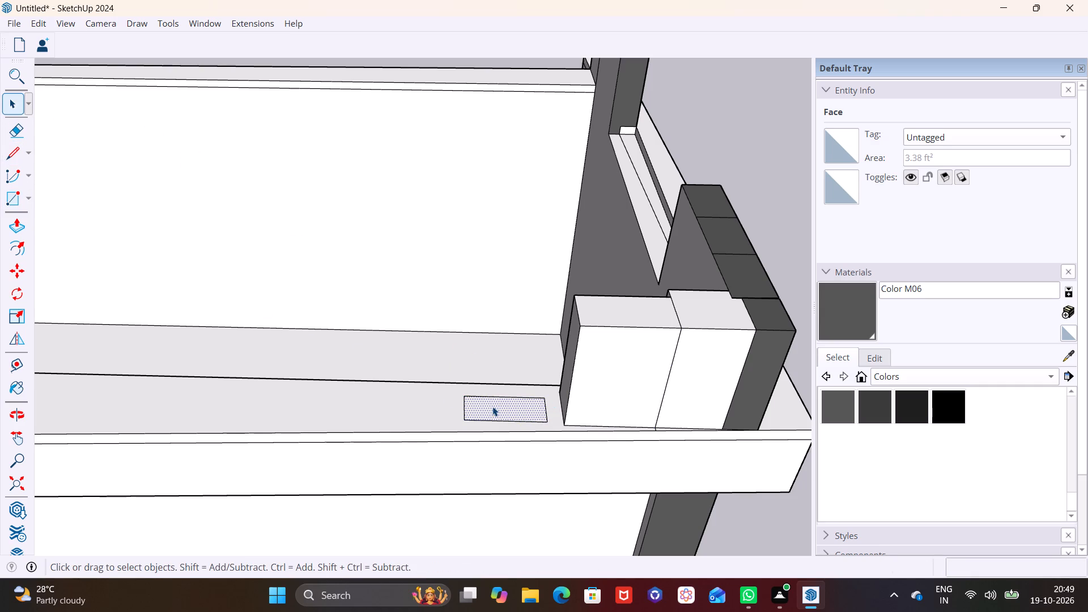
left_click(23, 223)
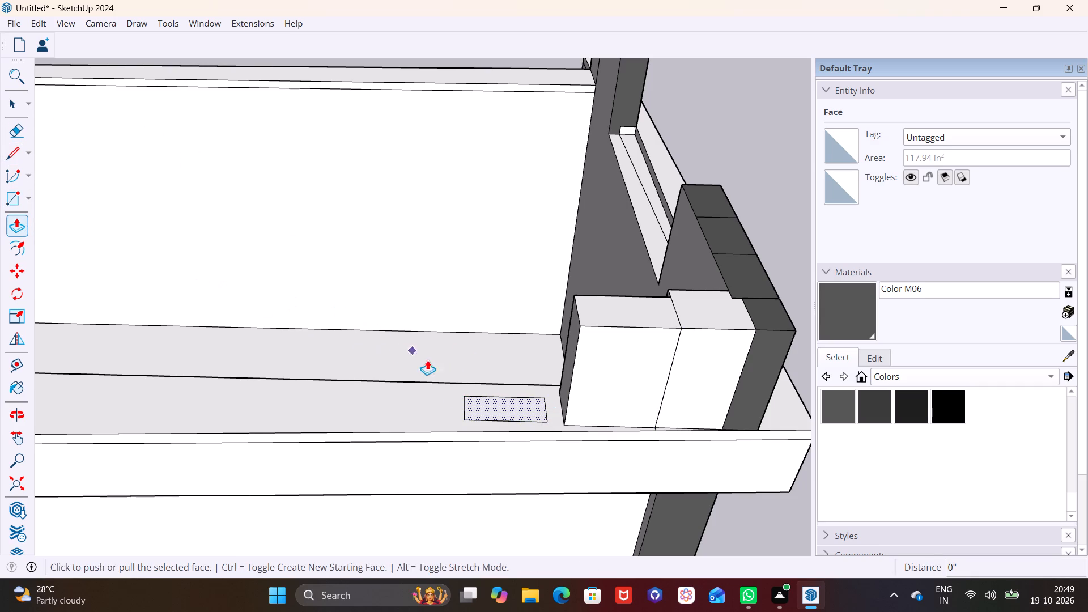
left_click(533, 413)
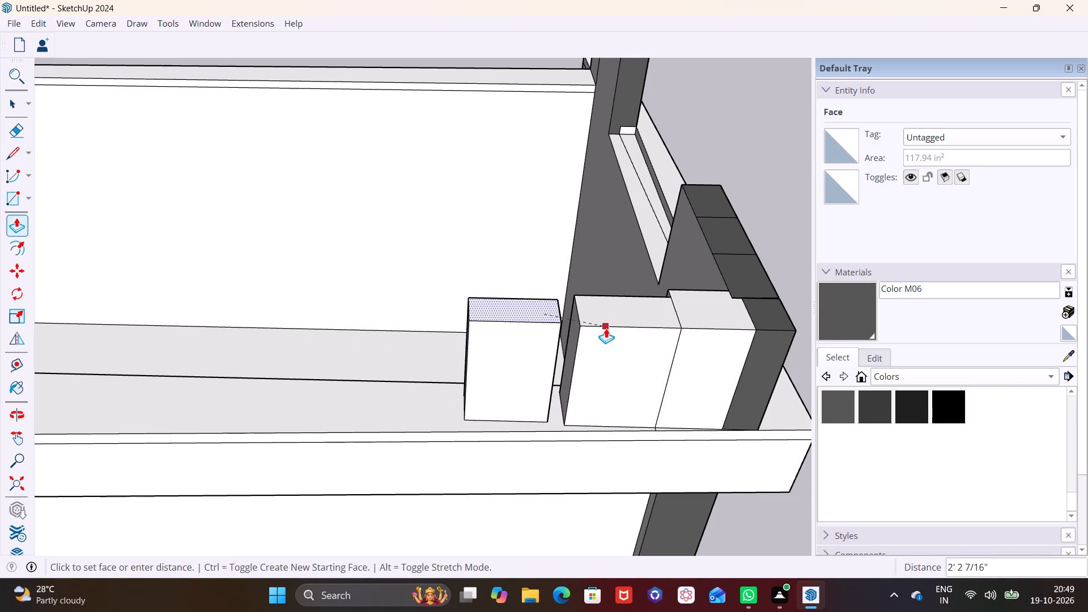
left_click(606, 328)
Pull the third block's side face 3 1/16" along the roof band to meet the second block.
middle_click_drag(515, 387, 371, 274)
scroll(427, 285, "up", 2)
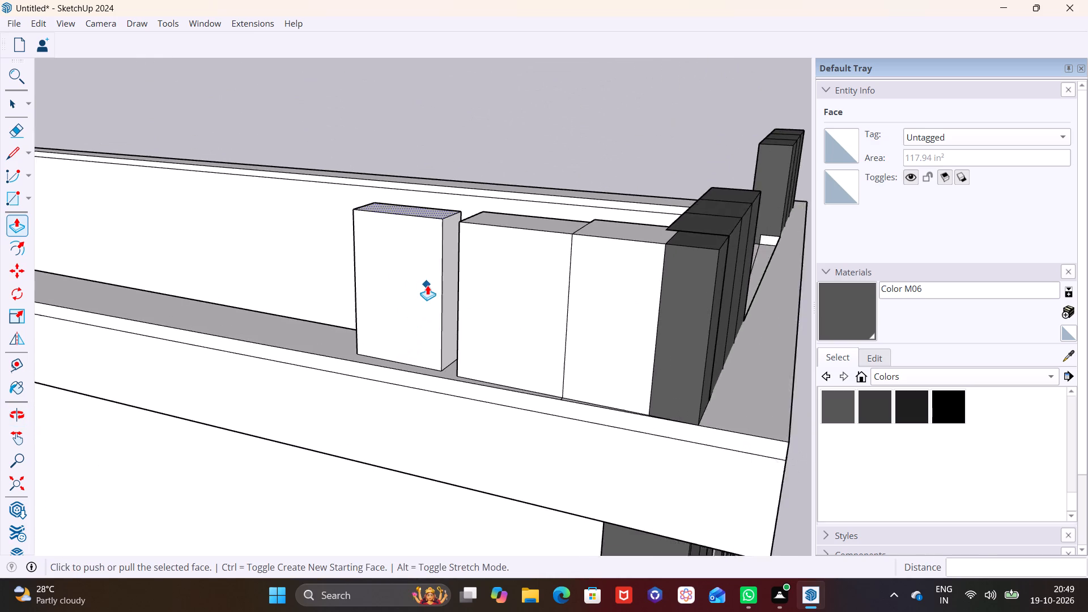
left_click(10, 103)
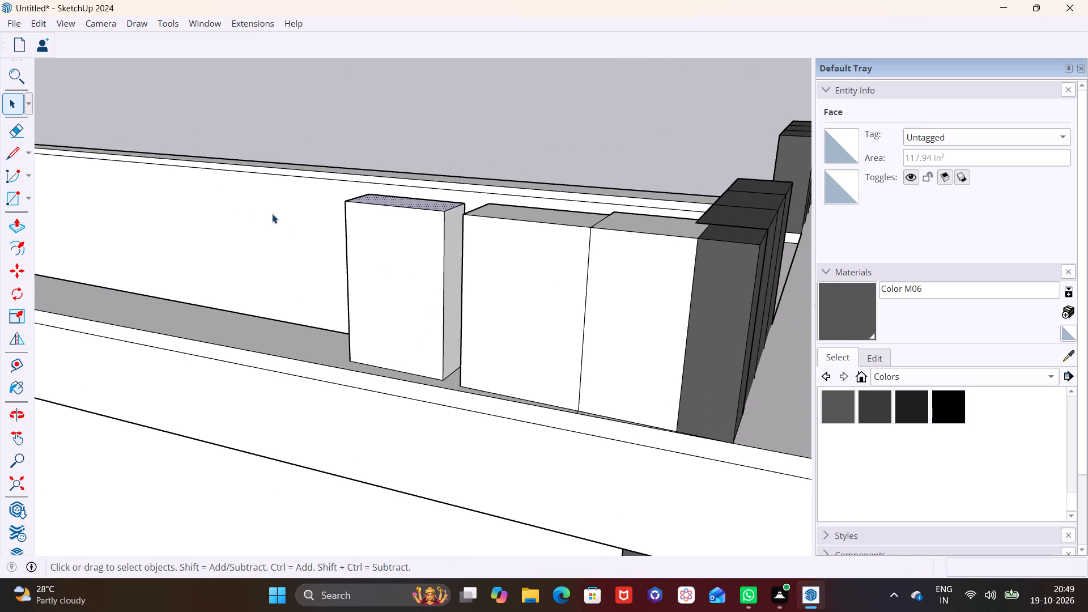
left_click(447, 278)
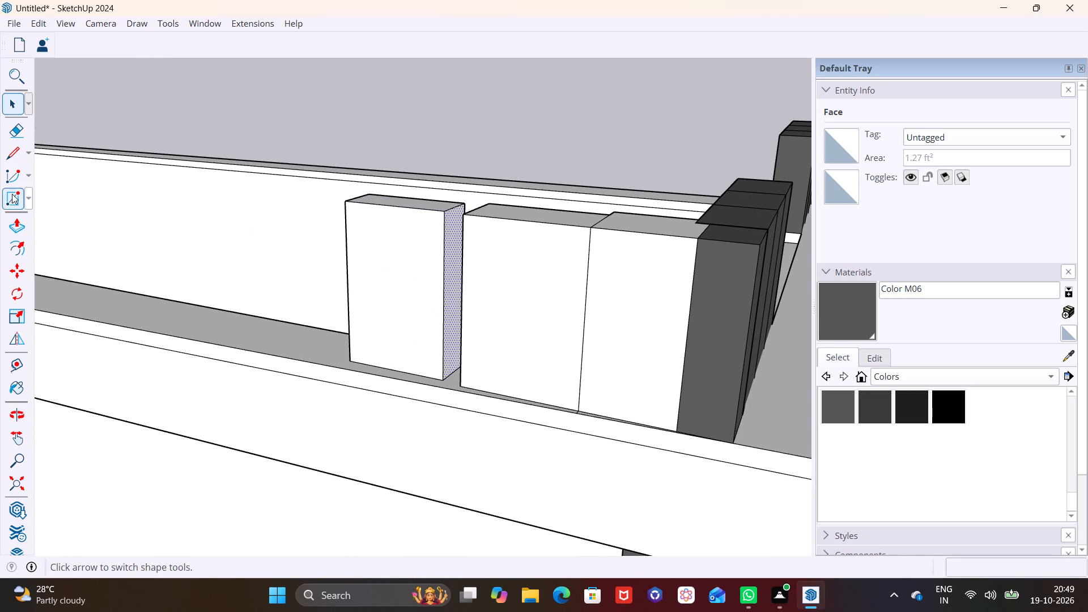
left_click(22, 222)
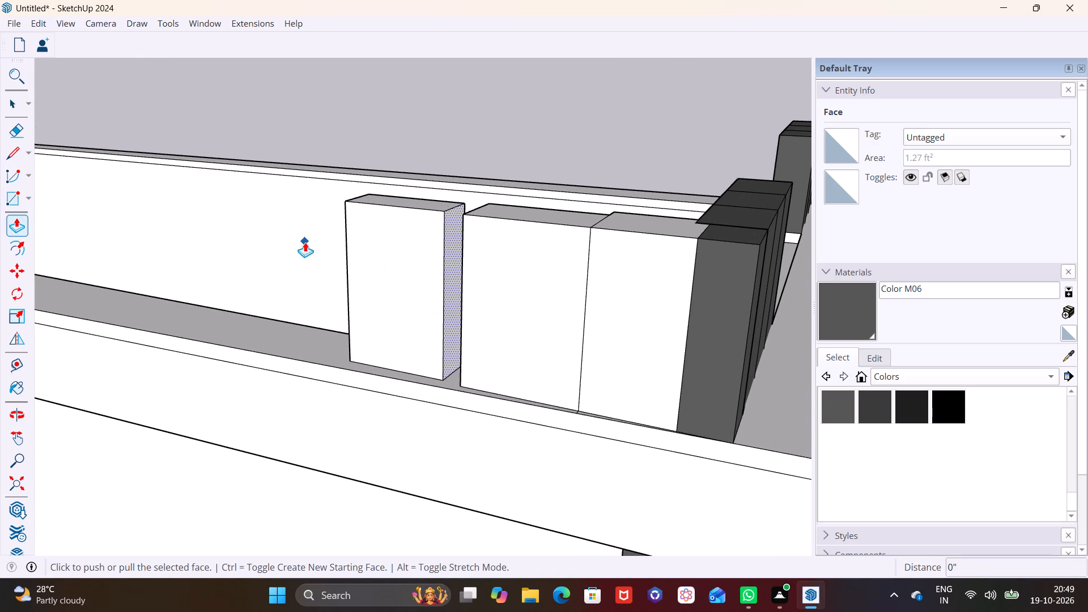
left_click(455, 289)
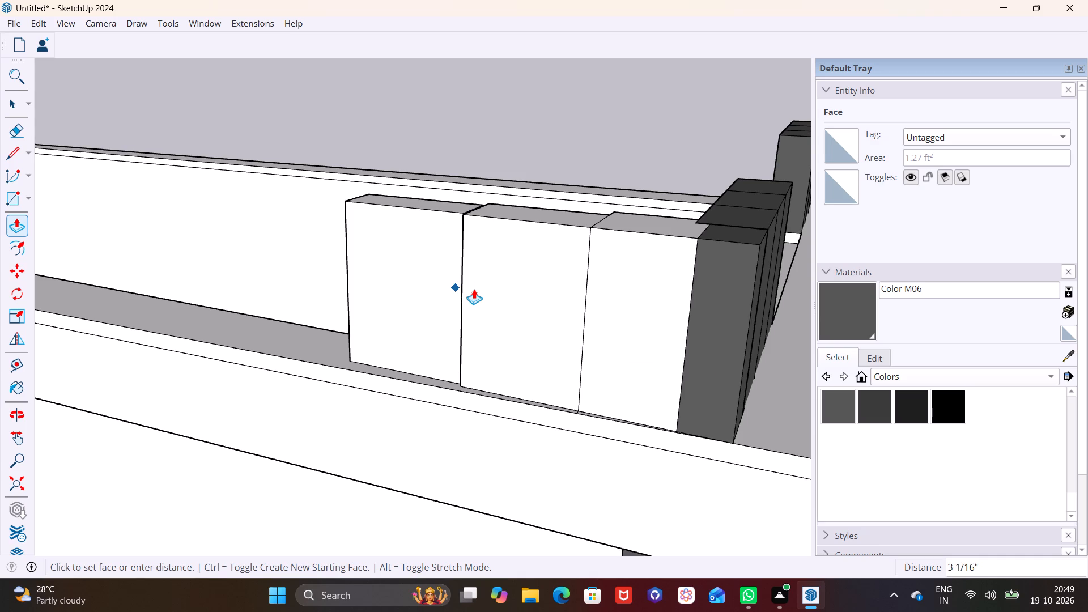
left_click(476, 289)
Pull the third block's front face forward until it is flush with the second block's front.
middle_click_drag(416, 314, 687, 309)
middle_click_drag(546, 326, 548, 328)
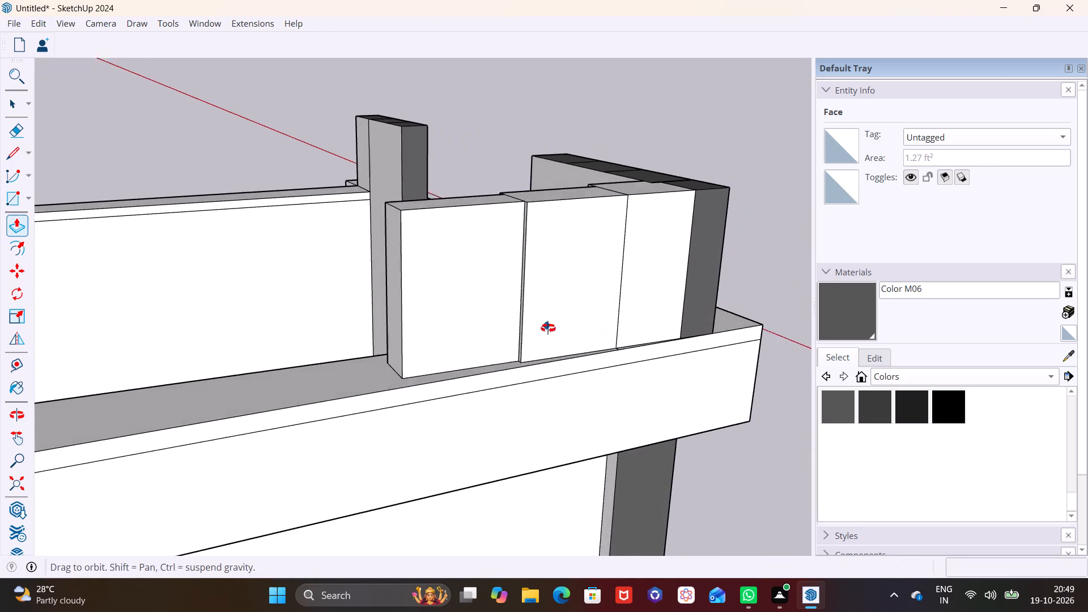
middle_click_drag(548, 328, 595, 360)
left_click(15, 104)
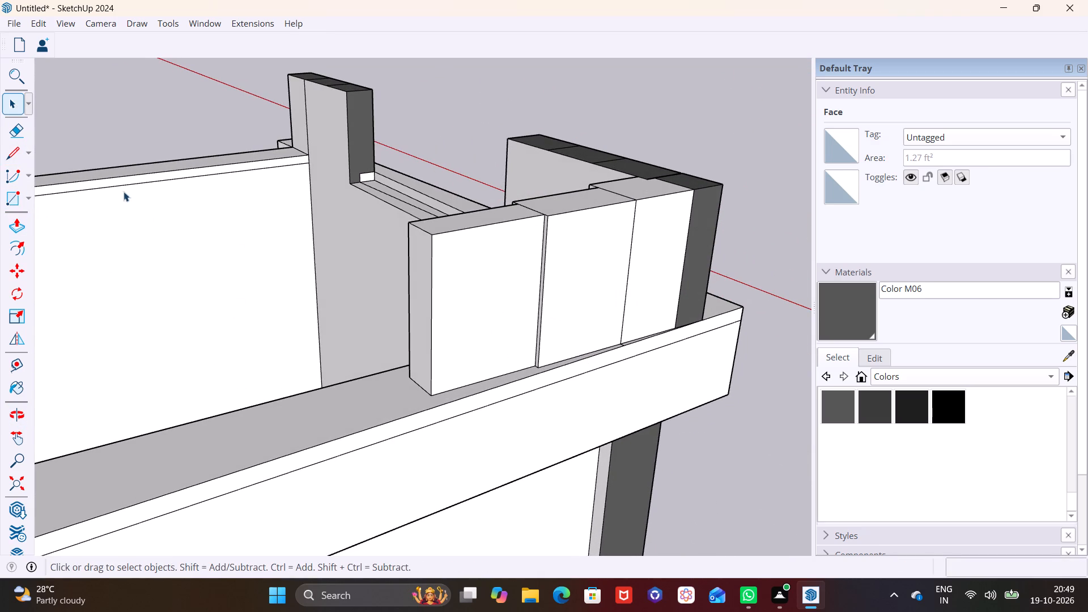
left_click(463, 307)
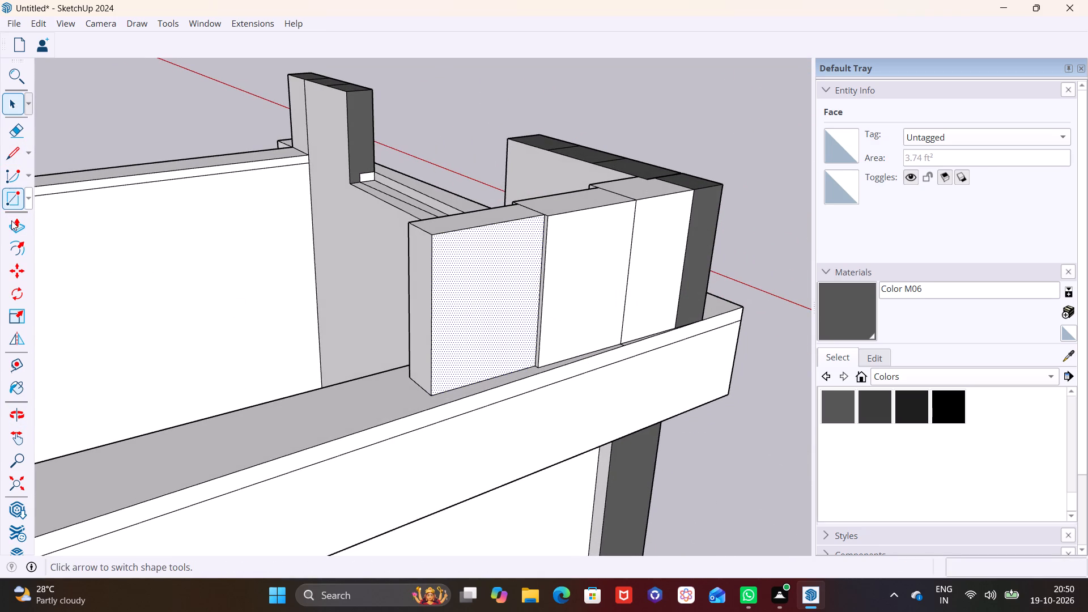
left_click(10, 224)
left_click(507, 245)
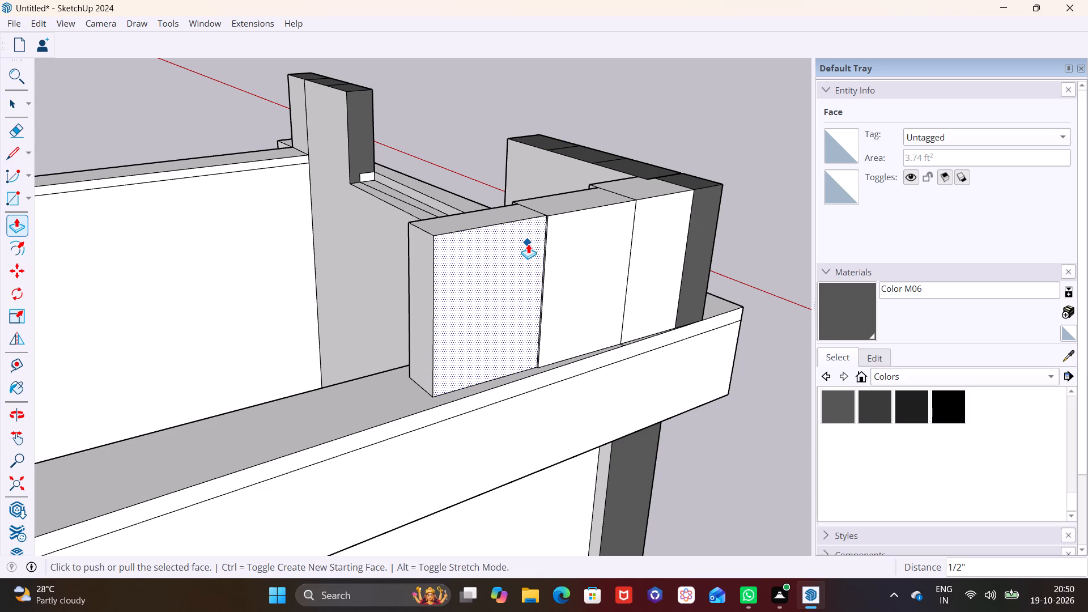
left_click(556, 236)
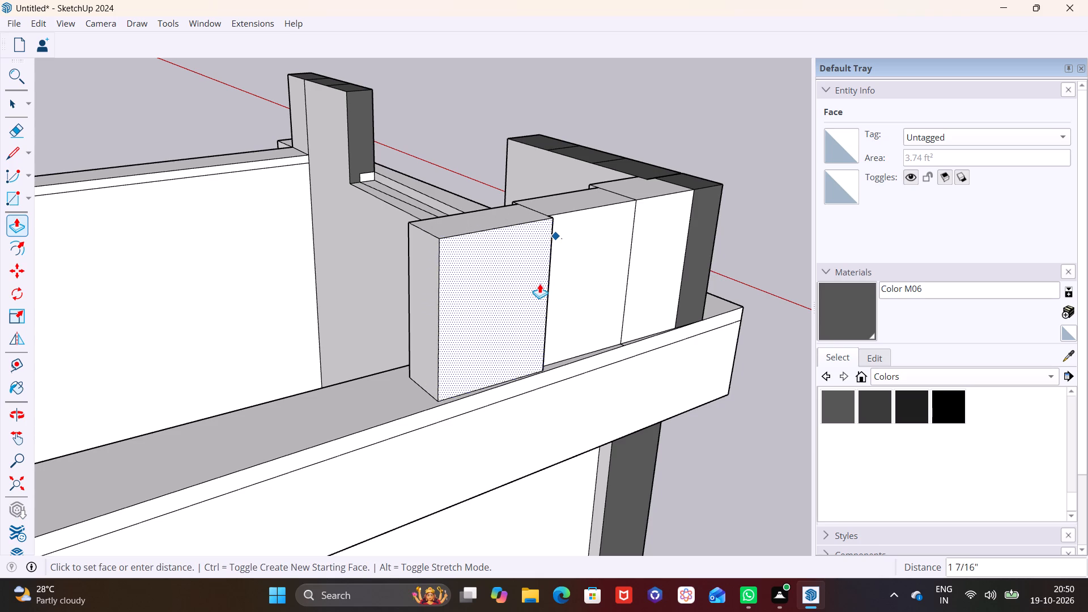
left_click(569, 213)
Inspect the alignment of the three white blocks and the roof band from the front and from farther away.
middle_click_drag(494, 294, 389, 207)
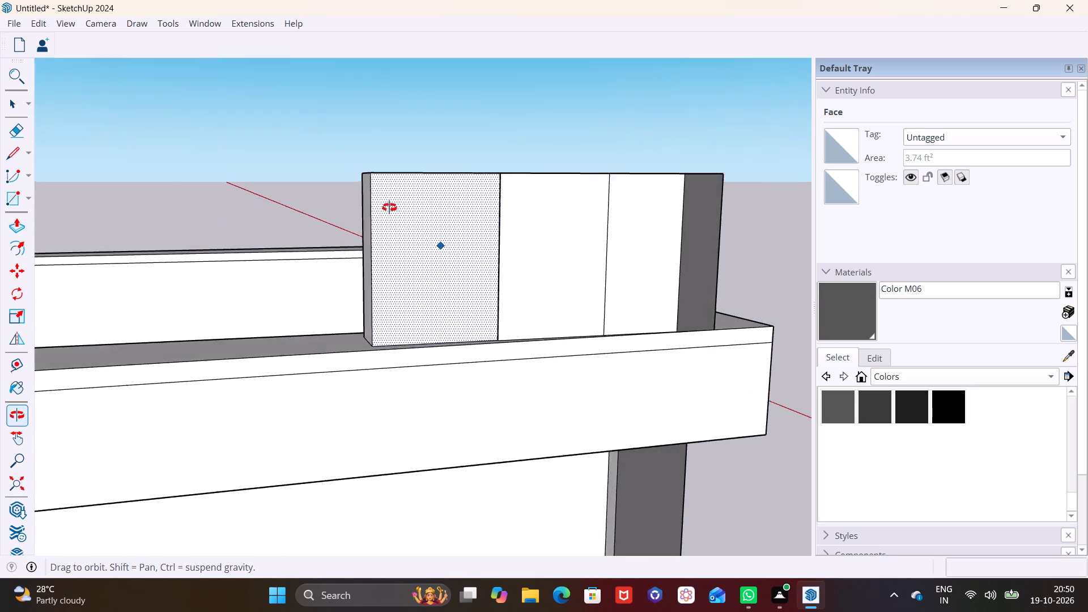
middle_click_drag(389, 207, 311, 186)
scroll(361, 221, "down", 9)
middle_click_drag(349, 273, 231, 290)
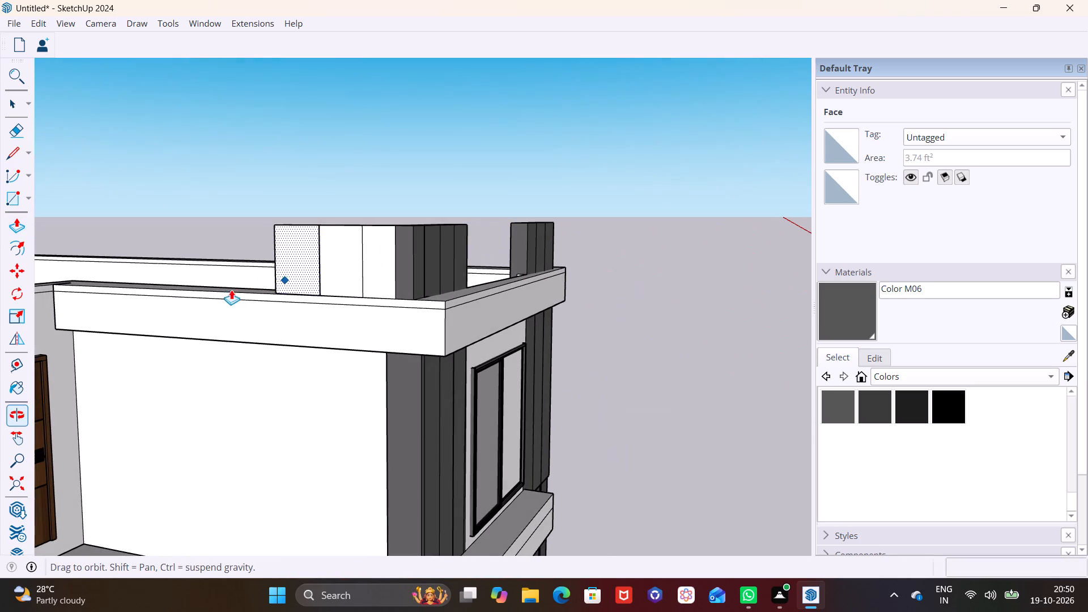
middle_click_drag(290, 294, 458, 344, "shift")
scroll(483, 324, "up", 2)
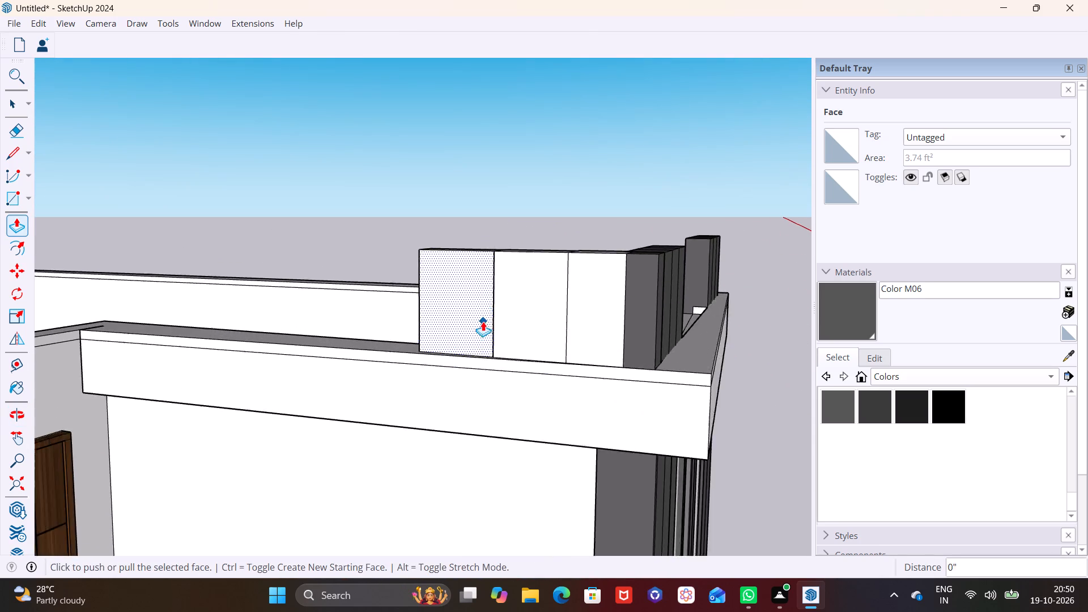
scroll(483, 321, "up", 7)
Draw a rectangle about 1' 1 3/4" by 9 1/16" on the roof band's top, beside the third block's free end.
middle_click_drag(457, 345, 686, 442)
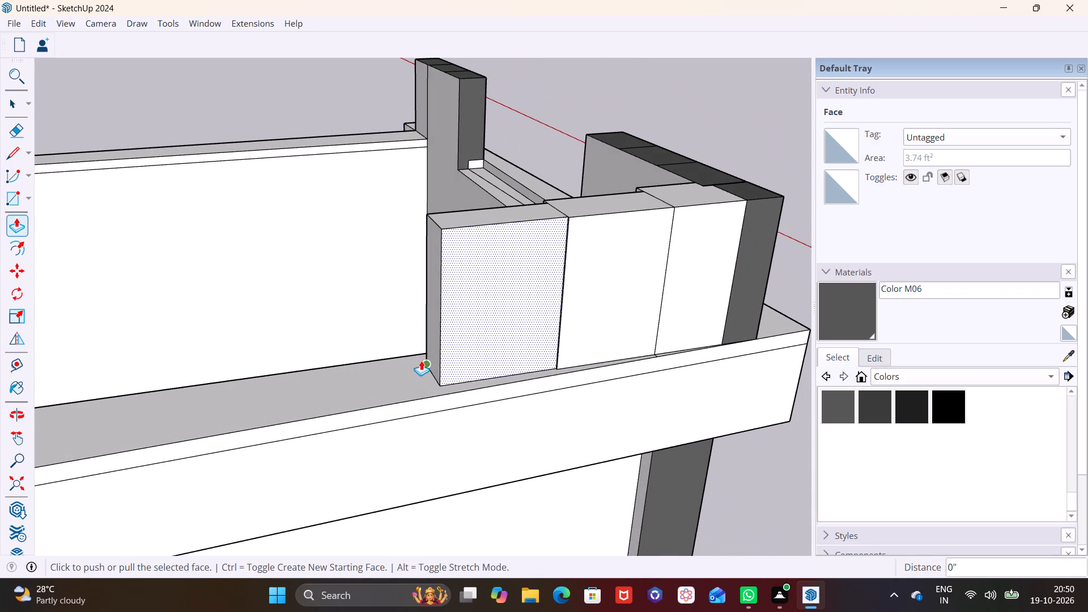
middle_click_drag(414, 358, 384, 360)
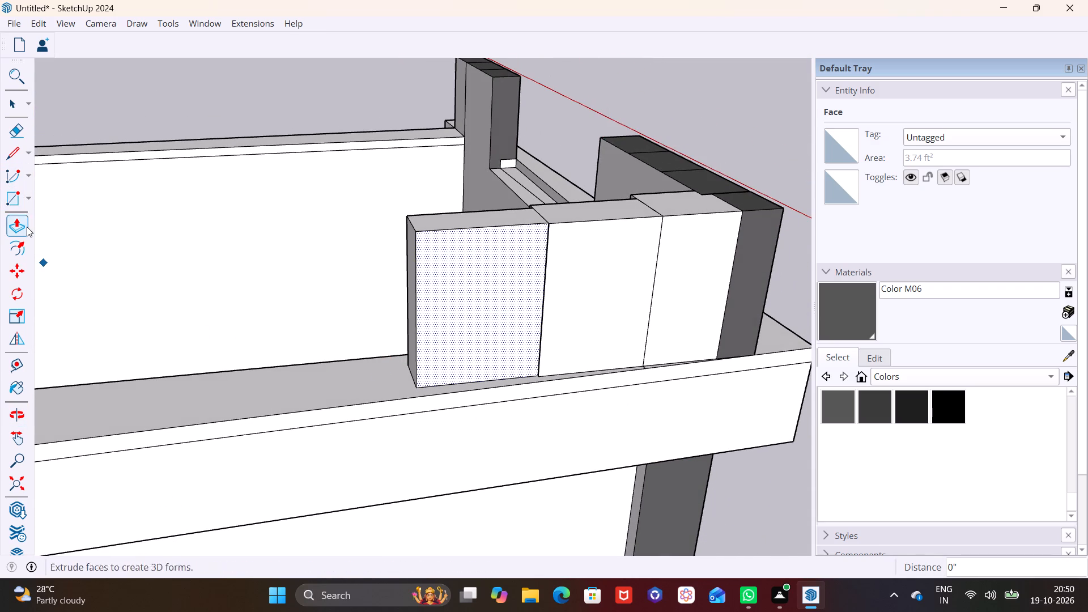
left_click(27, 201)
left_click(31, 219)
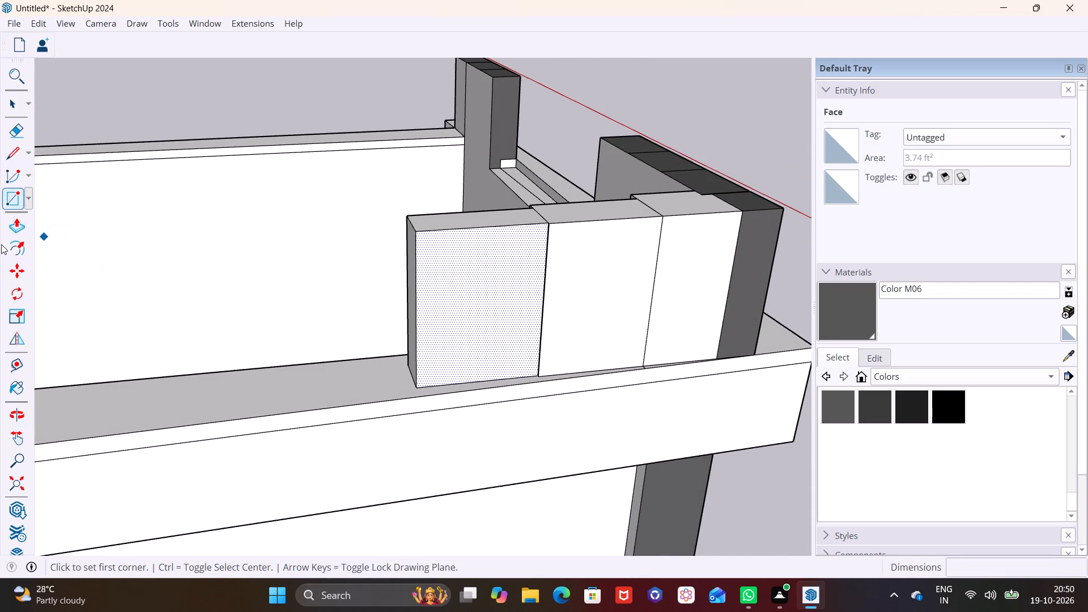
left_click(316, 369)
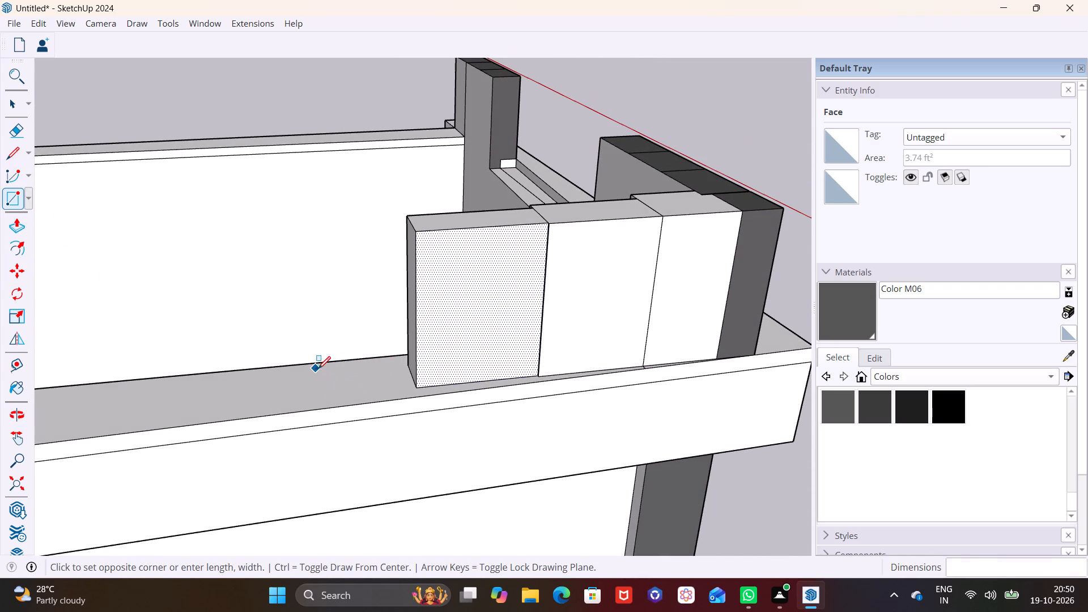
left_click(408, 386)
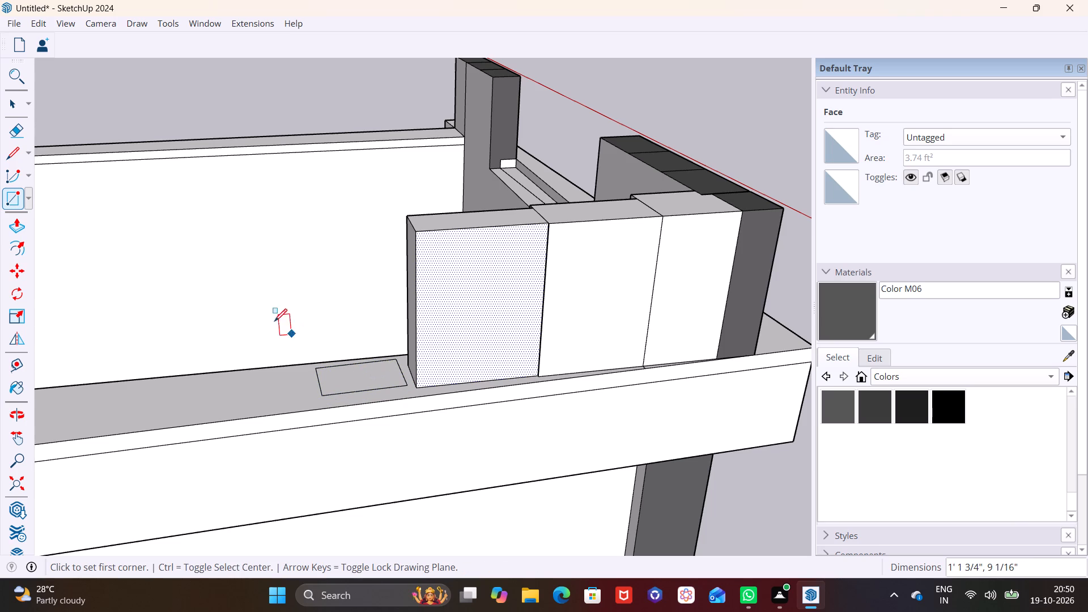
Pull the new rectangle up 2' 2 7/16" to match the height of the neighbouring blocks.
left_click(11, 100)
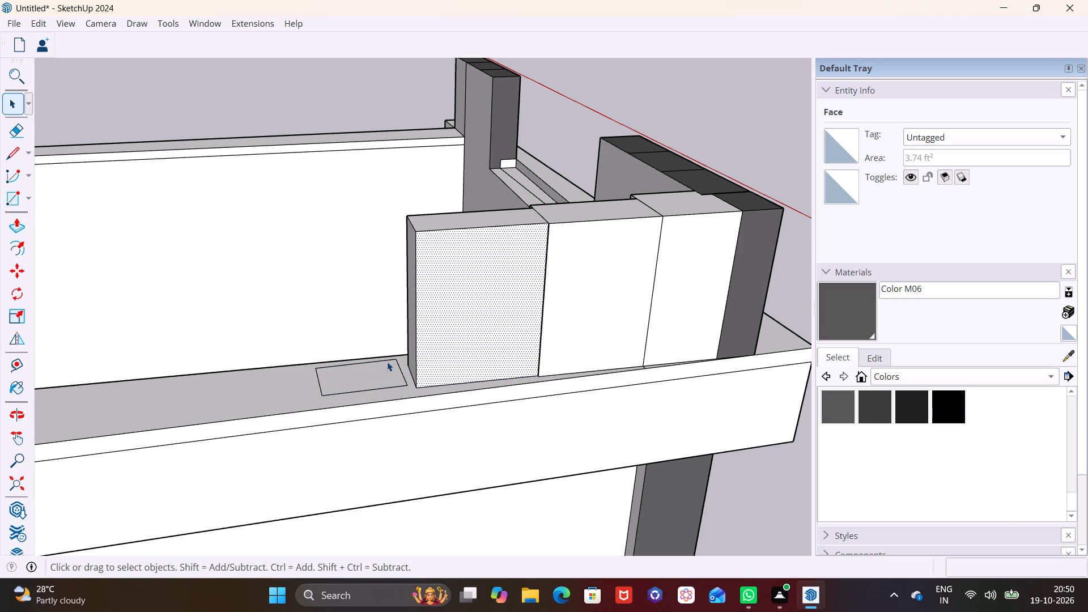
left_click(386, 364)
left_click_drag(12, 222, 20, 222)
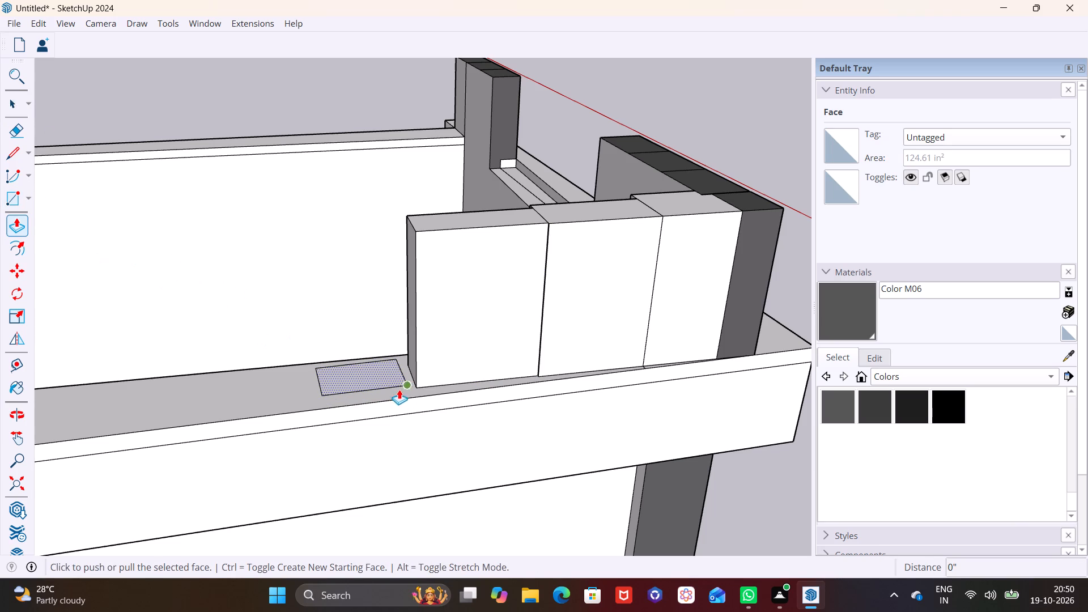
left_click(386, 379)
left_click(440, 230)
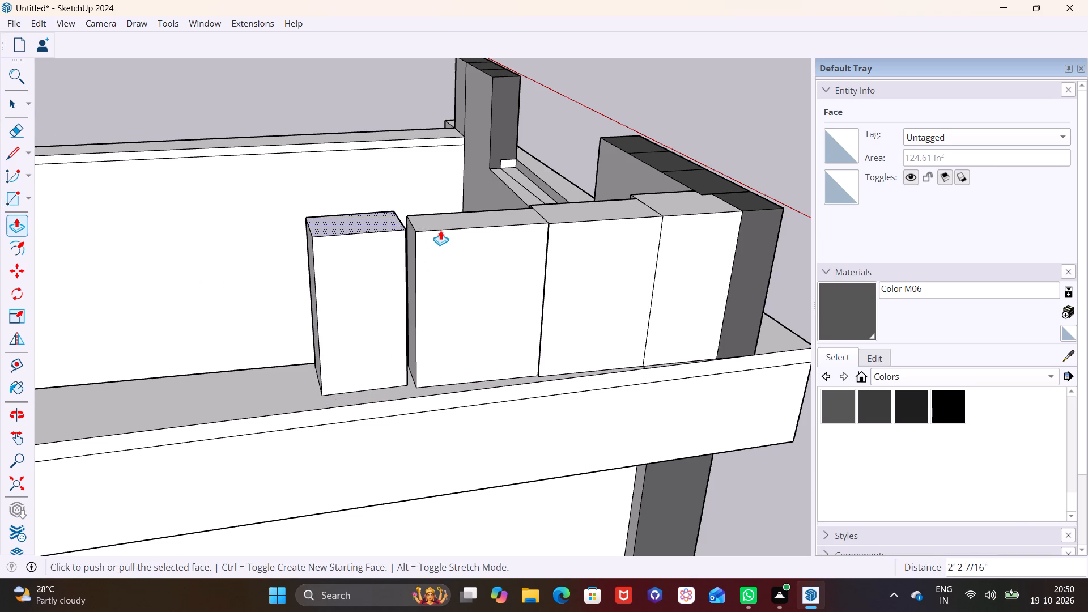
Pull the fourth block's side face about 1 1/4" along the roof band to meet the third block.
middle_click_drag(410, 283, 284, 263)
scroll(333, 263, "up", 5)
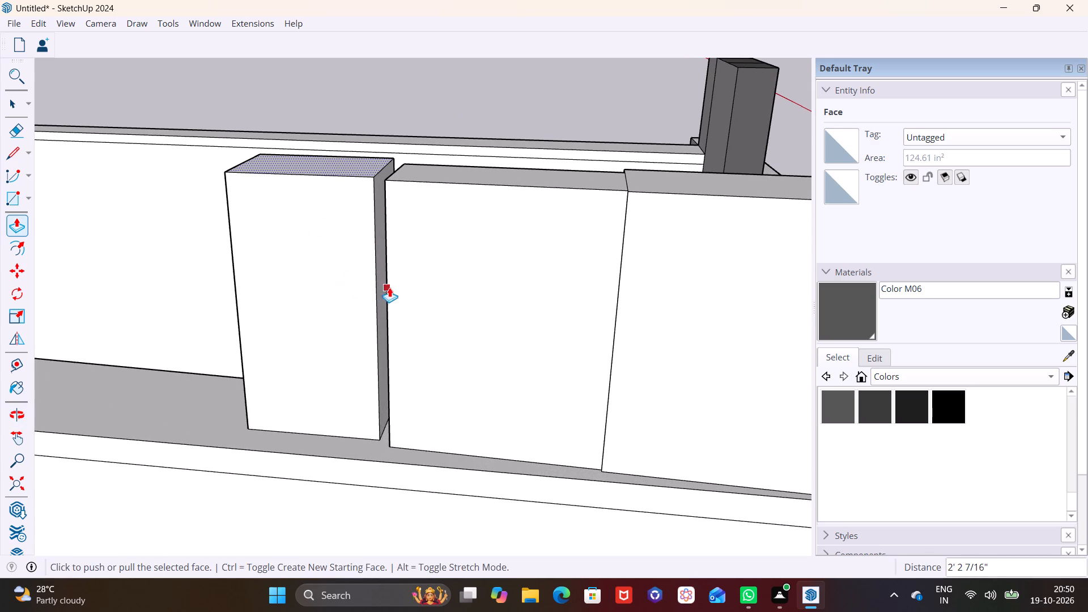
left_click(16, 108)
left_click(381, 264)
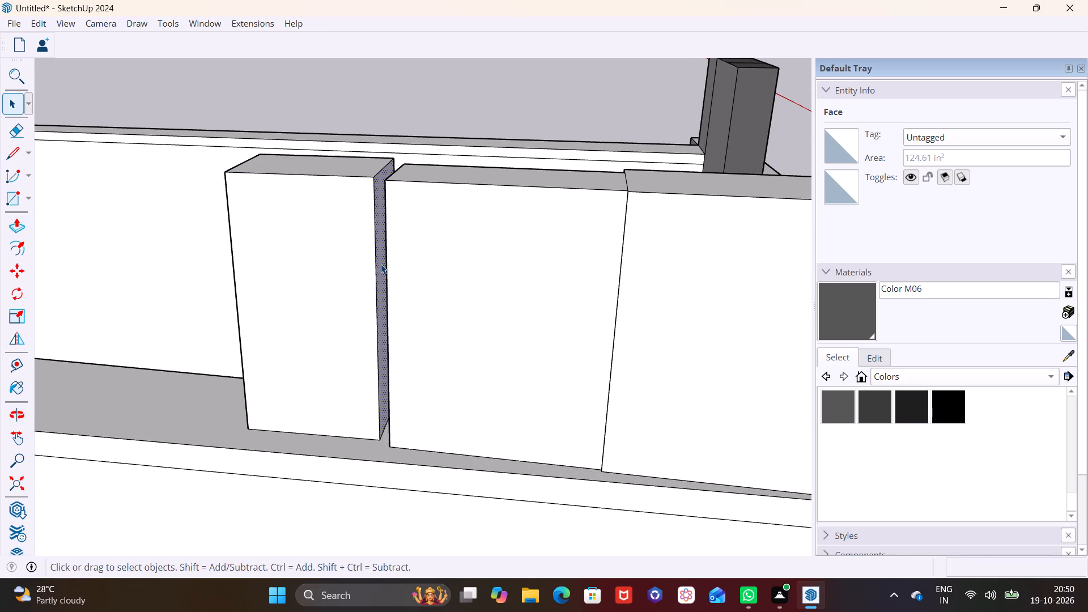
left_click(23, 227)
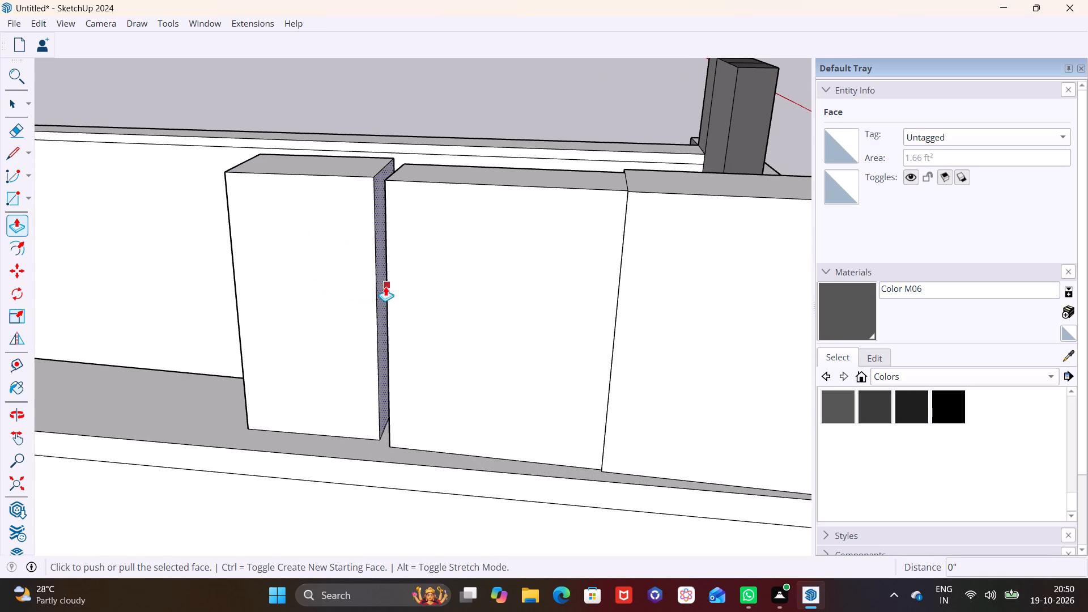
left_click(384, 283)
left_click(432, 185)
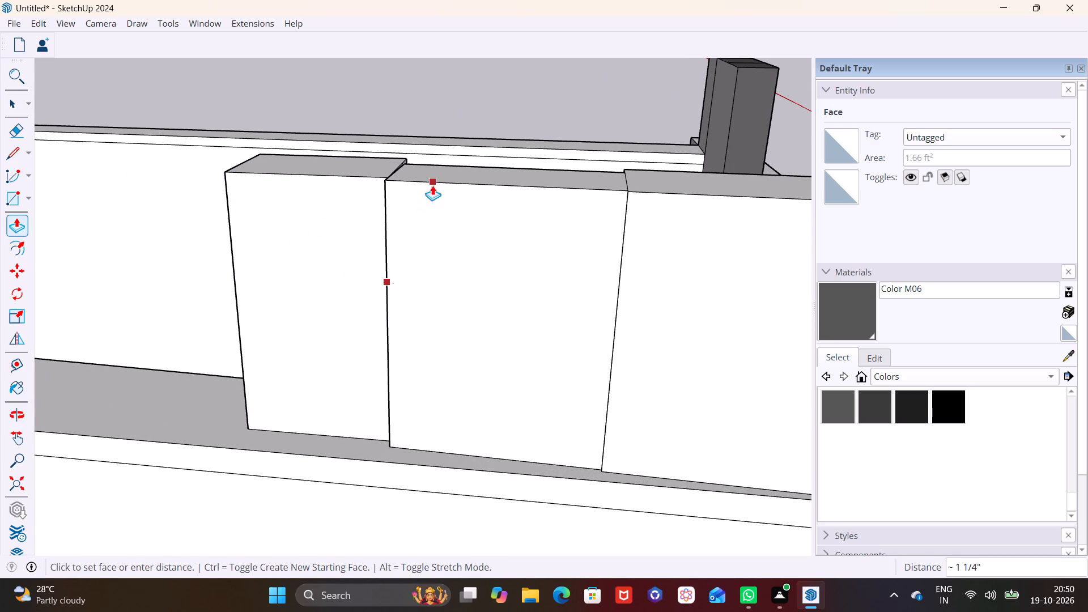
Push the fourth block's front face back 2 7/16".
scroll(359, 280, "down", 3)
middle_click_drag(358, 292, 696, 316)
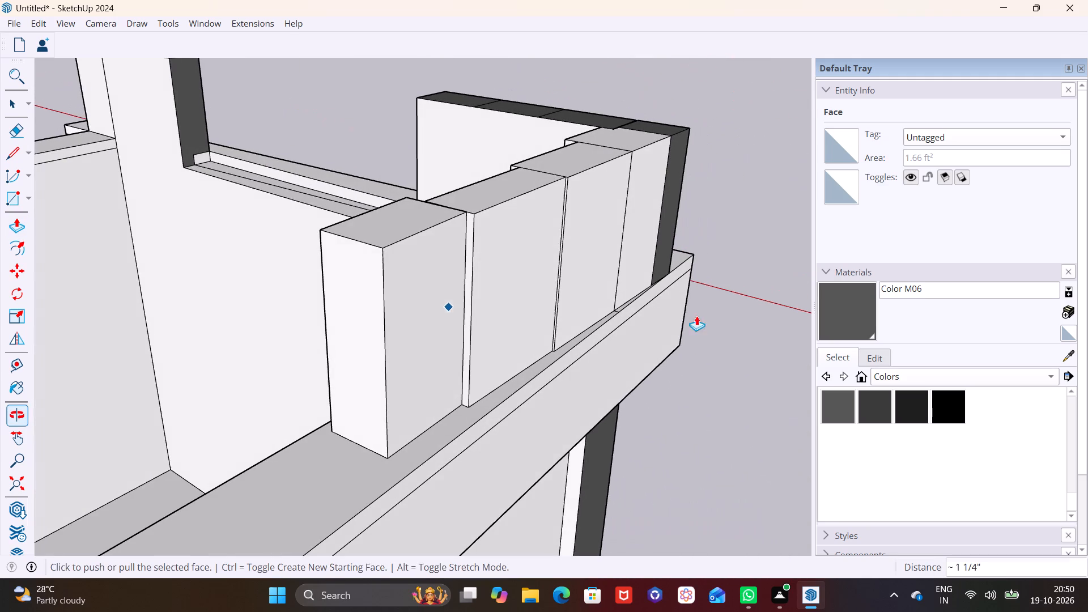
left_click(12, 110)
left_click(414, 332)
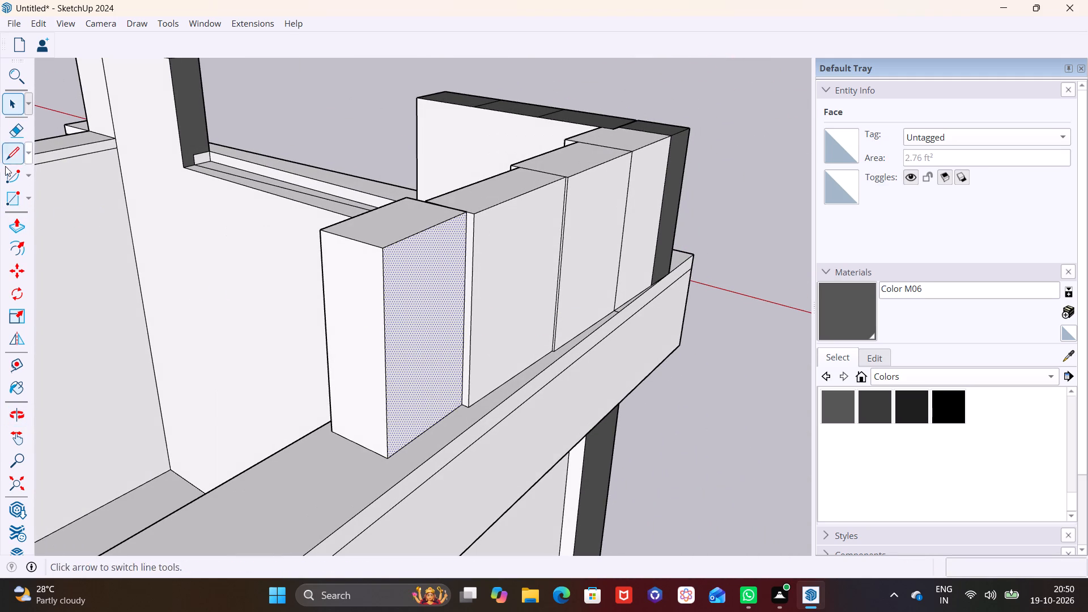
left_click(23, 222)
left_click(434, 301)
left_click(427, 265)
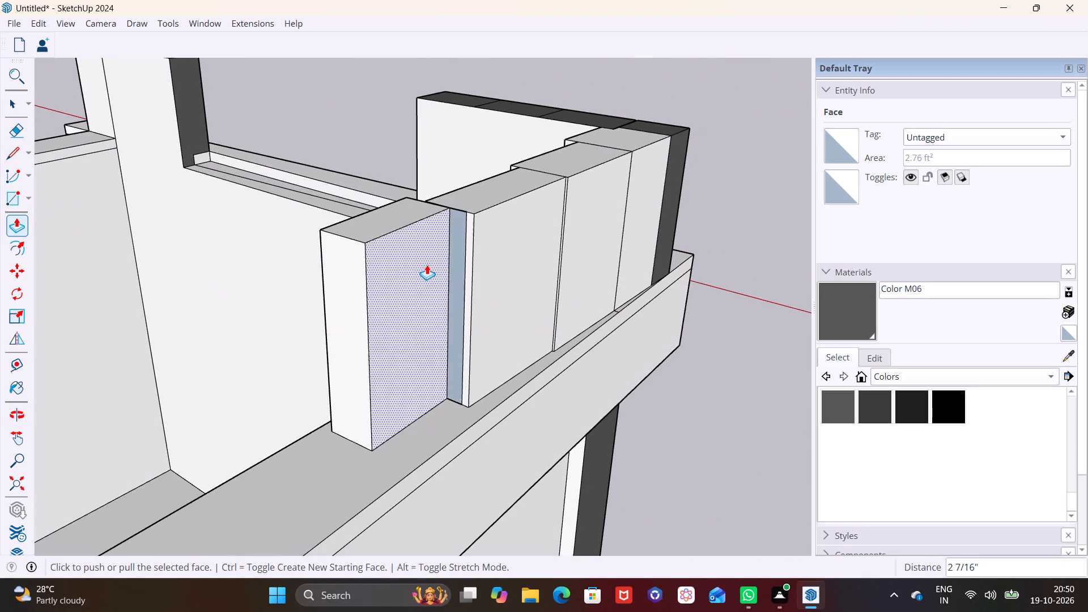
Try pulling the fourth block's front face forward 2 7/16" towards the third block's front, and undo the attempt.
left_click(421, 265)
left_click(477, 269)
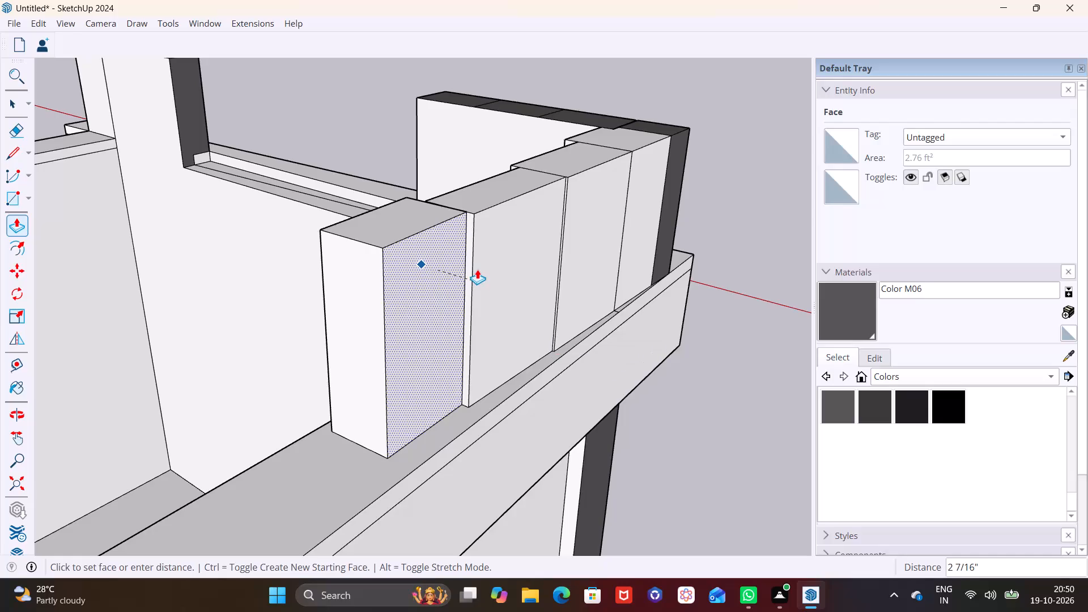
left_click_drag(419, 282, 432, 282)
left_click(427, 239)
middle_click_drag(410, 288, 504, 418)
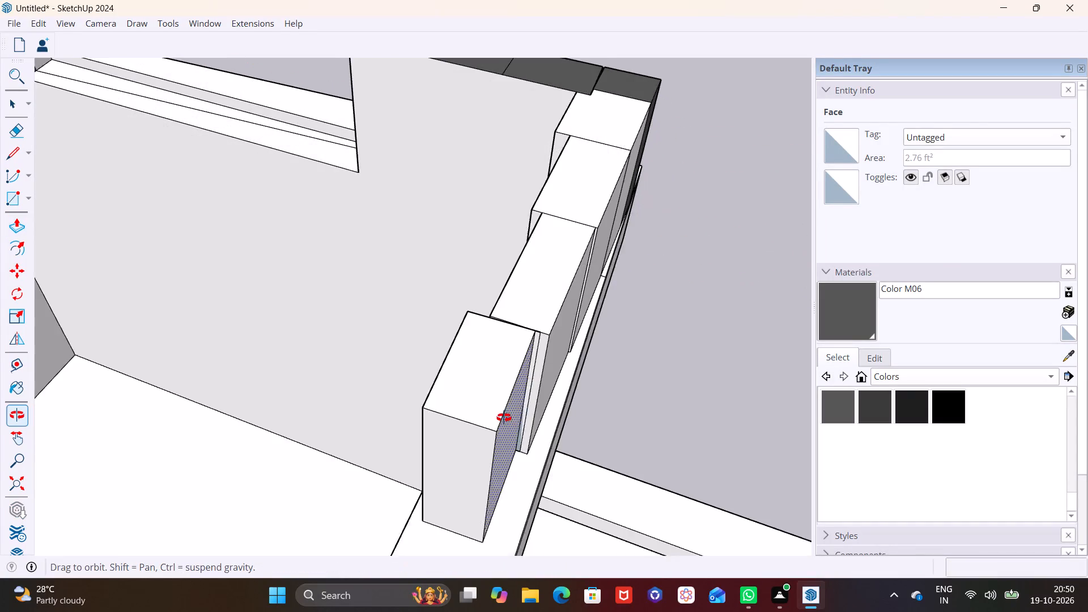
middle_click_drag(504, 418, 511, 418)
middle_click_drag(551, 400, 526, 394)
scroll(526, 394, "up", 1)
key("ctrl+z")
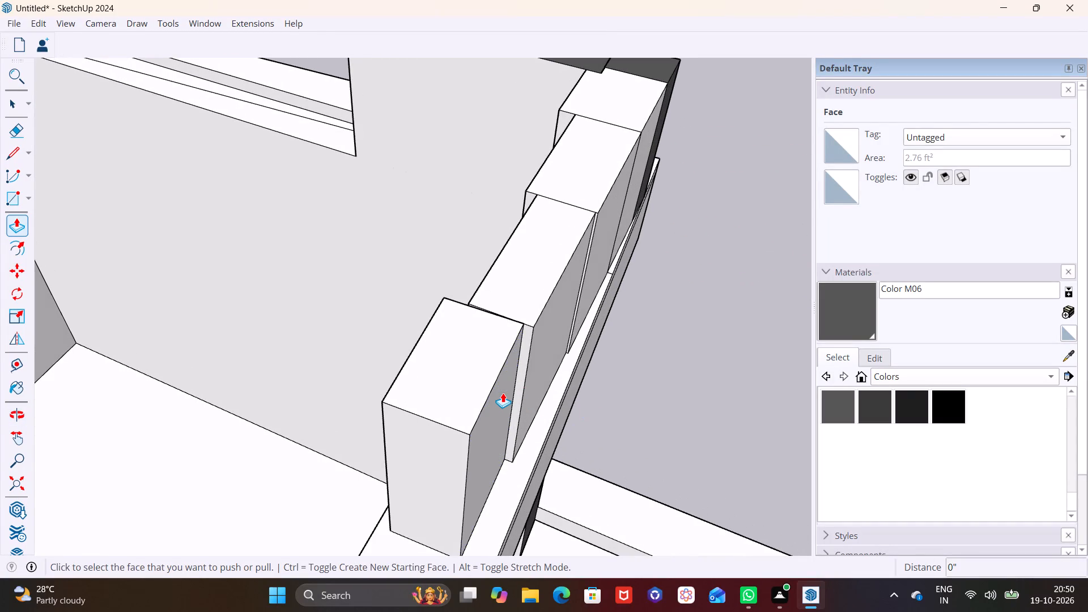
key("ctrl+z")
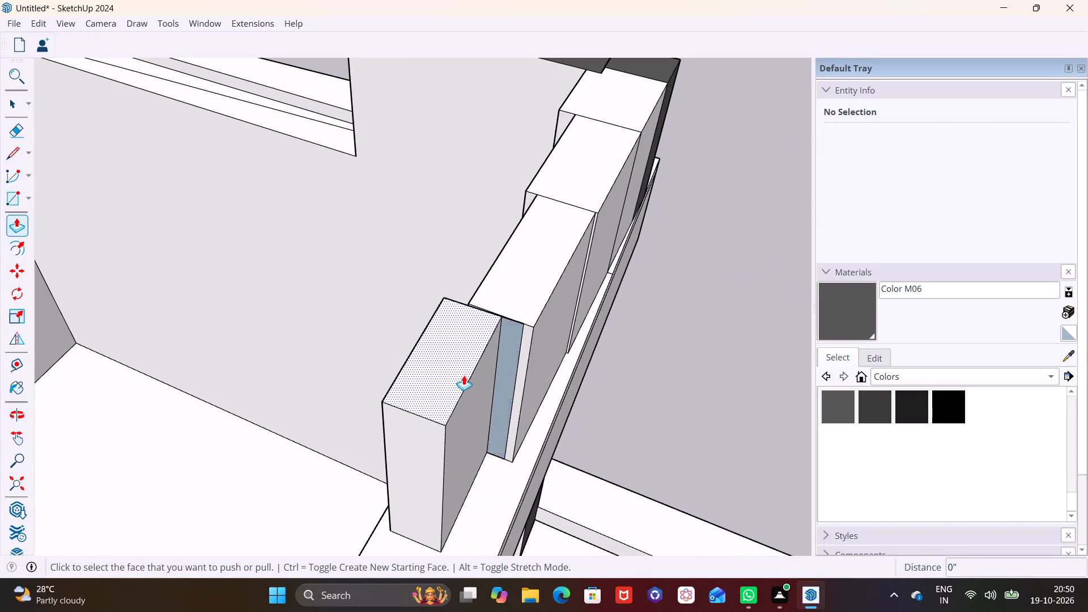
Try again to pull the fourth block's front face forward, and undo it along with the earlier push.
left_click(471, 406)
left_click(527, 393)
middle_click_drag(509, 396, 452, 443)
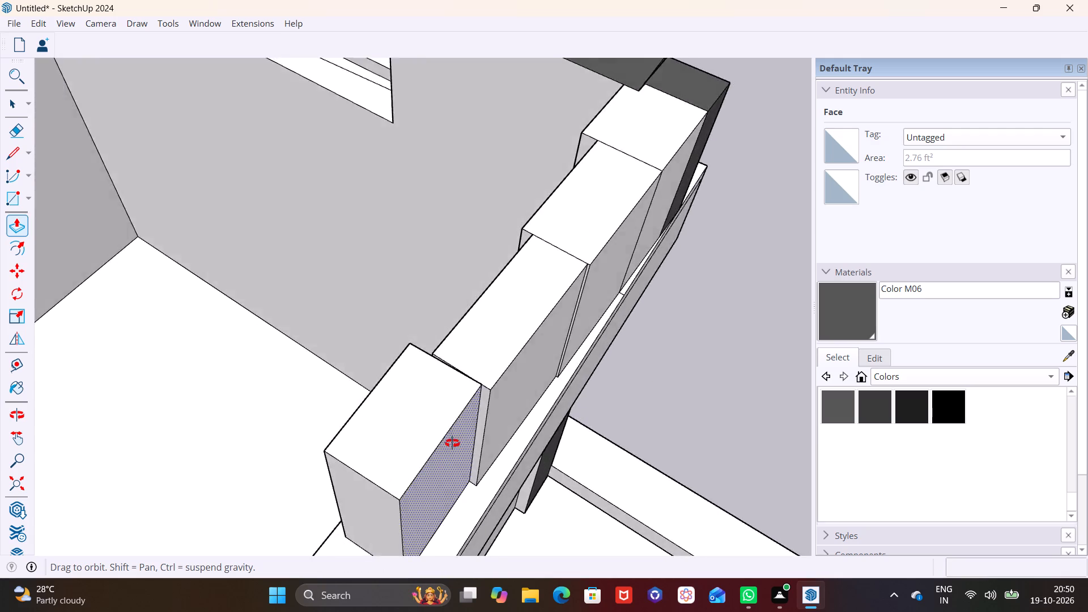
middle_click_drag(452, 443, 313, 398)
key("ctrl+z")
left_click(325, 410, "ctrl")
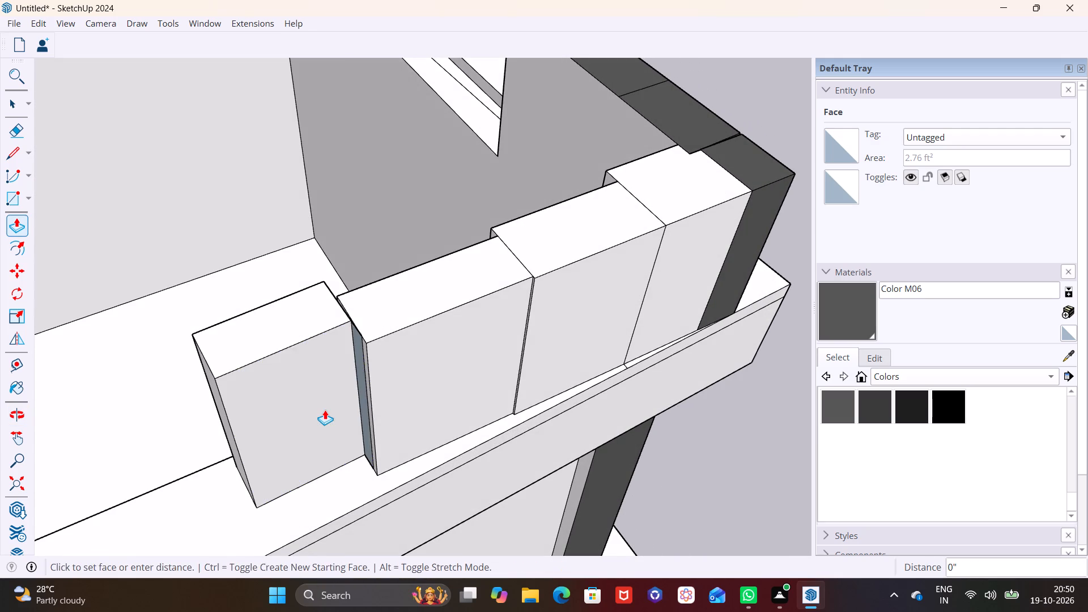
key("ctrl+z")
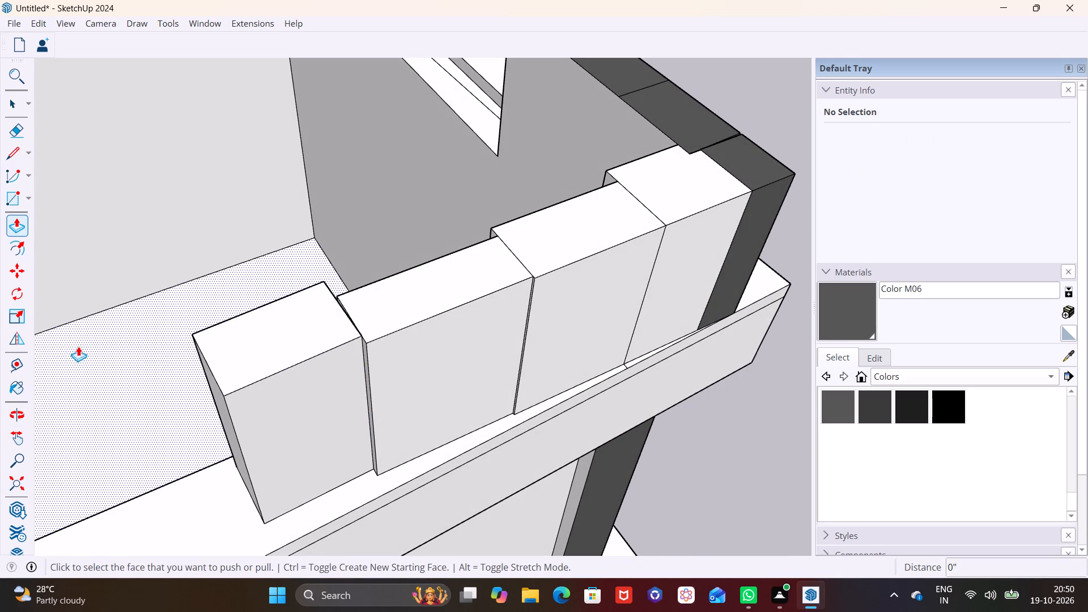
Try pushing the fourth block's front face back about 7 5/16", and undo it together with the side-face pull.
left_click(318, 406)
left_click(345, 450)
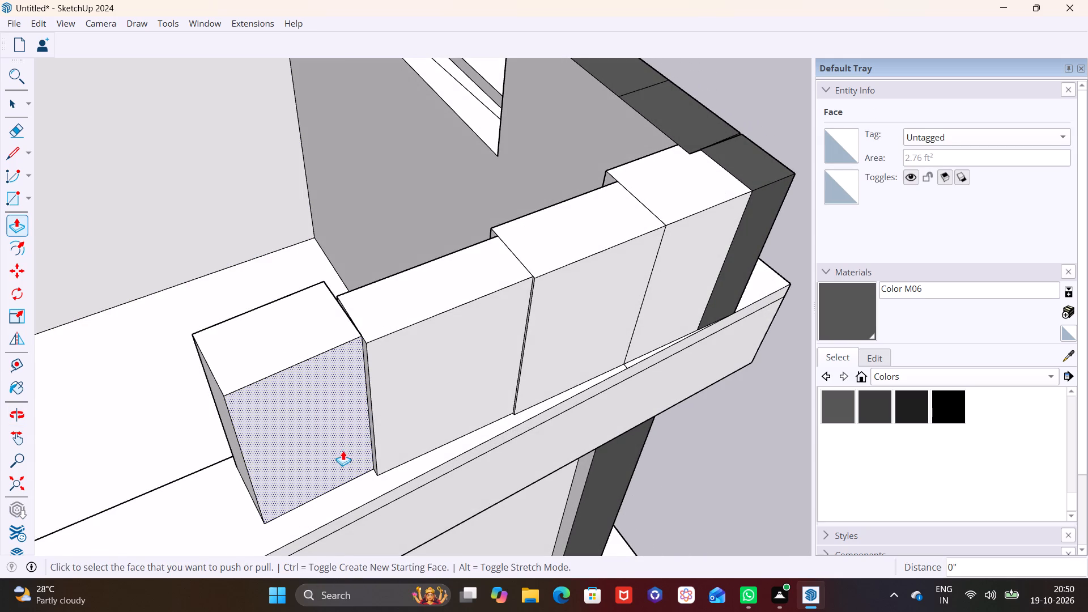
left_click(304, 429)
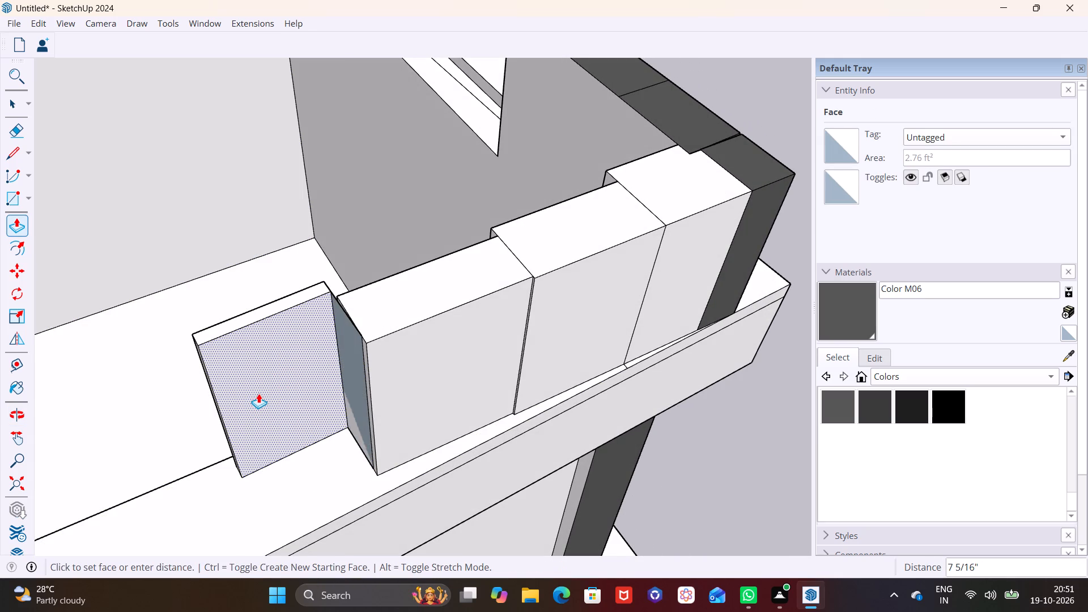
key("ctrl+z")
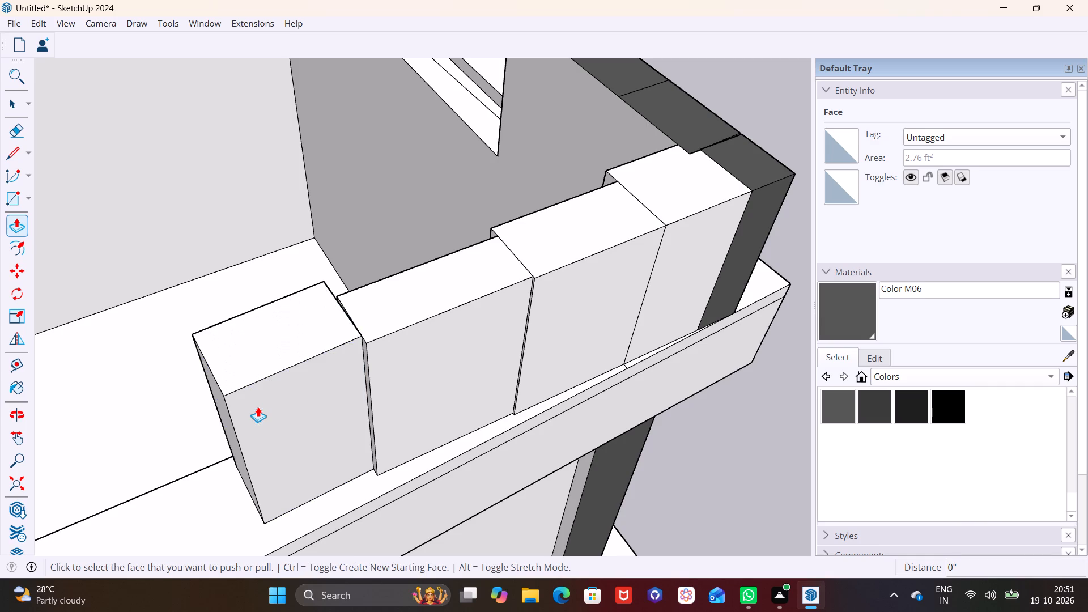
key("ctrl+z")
Pull the fourth block's front face forward 3/16".
left_click(207, 404)
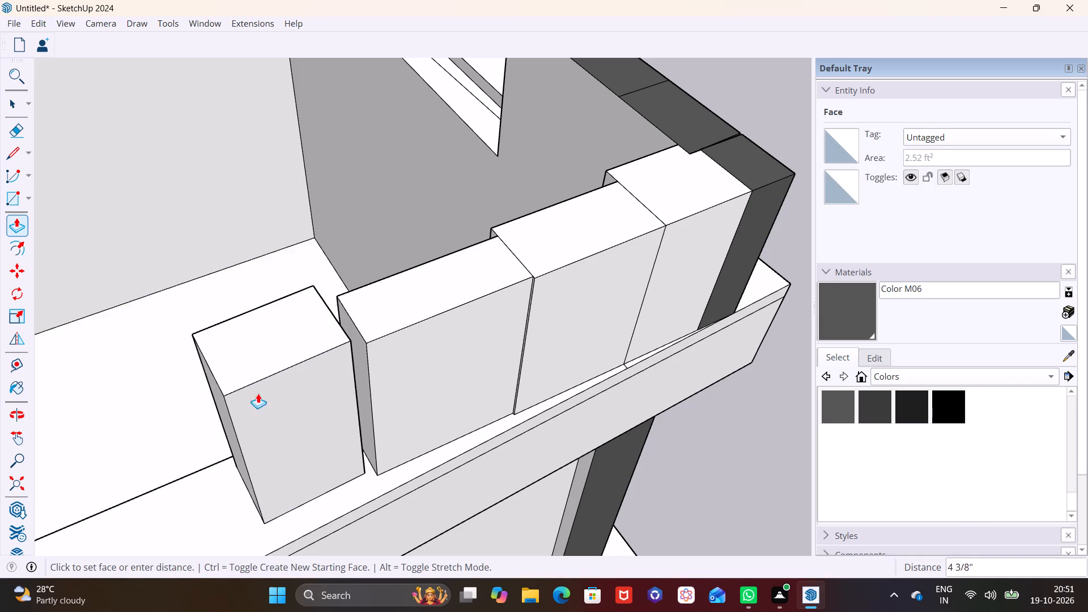
left_click(268, 389)
left_click(298, 423)
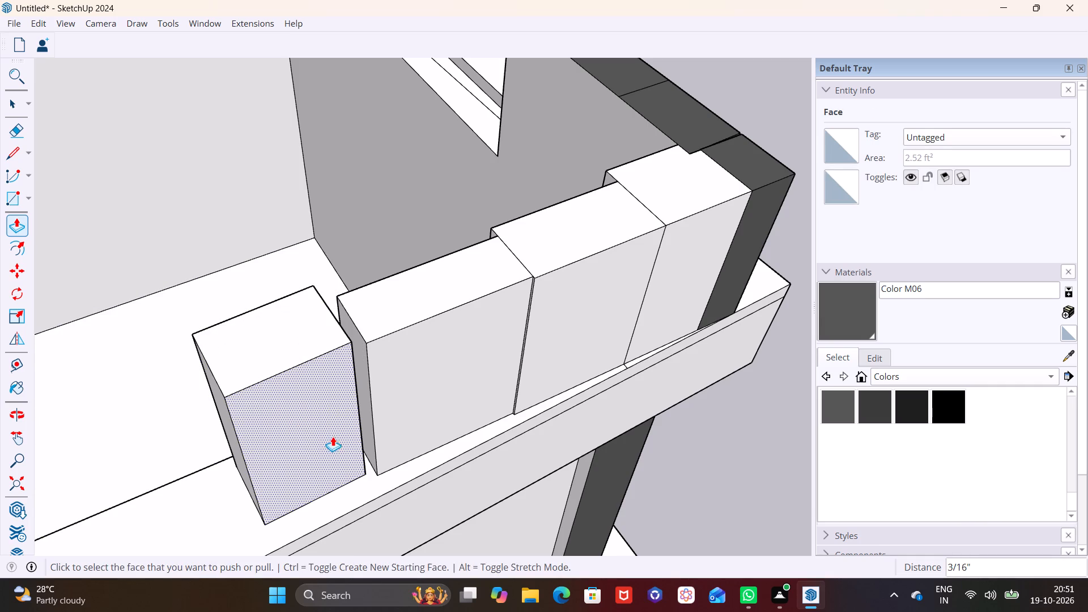
Pull the fourth rooftop block's front face forward towards the line of the third block's front face.
left_click(347, 441)
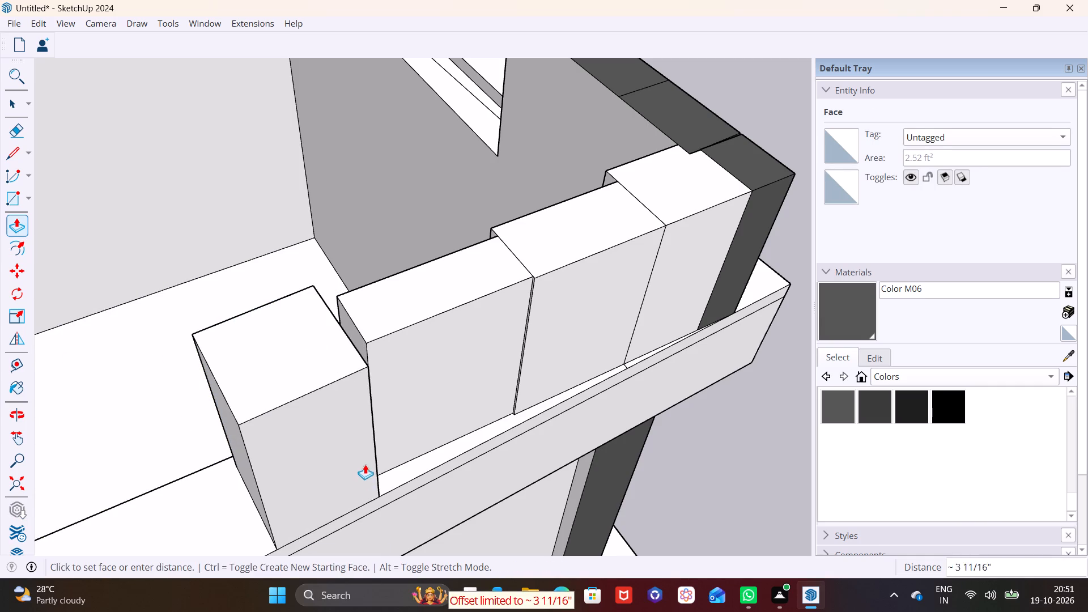
left_click(372, 404)
Push the second rooftop block's rear face in about 1 9/16" towards the third block's rear face.
scroll(400, 382, "up", 1)
middle_click_drag(400, 382, 252, 416)
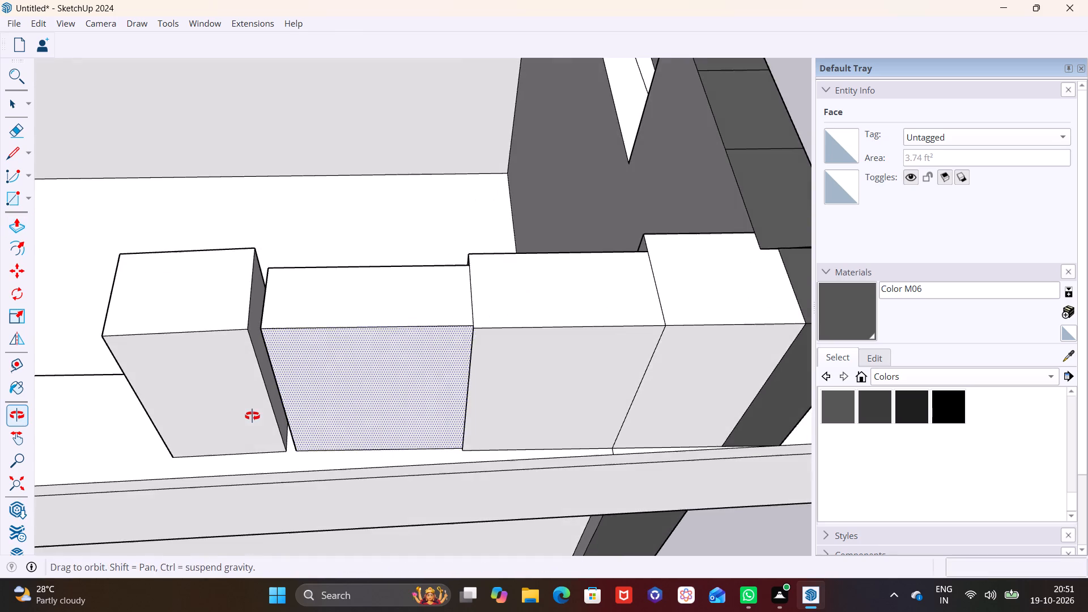
middle_click_drag(252, 416, 248, 416)
scroll(229, 333, "down", 2)
middle_click_drag(375, 320, 5, 521)
middle_click_drag(325, 229, 317, 321)
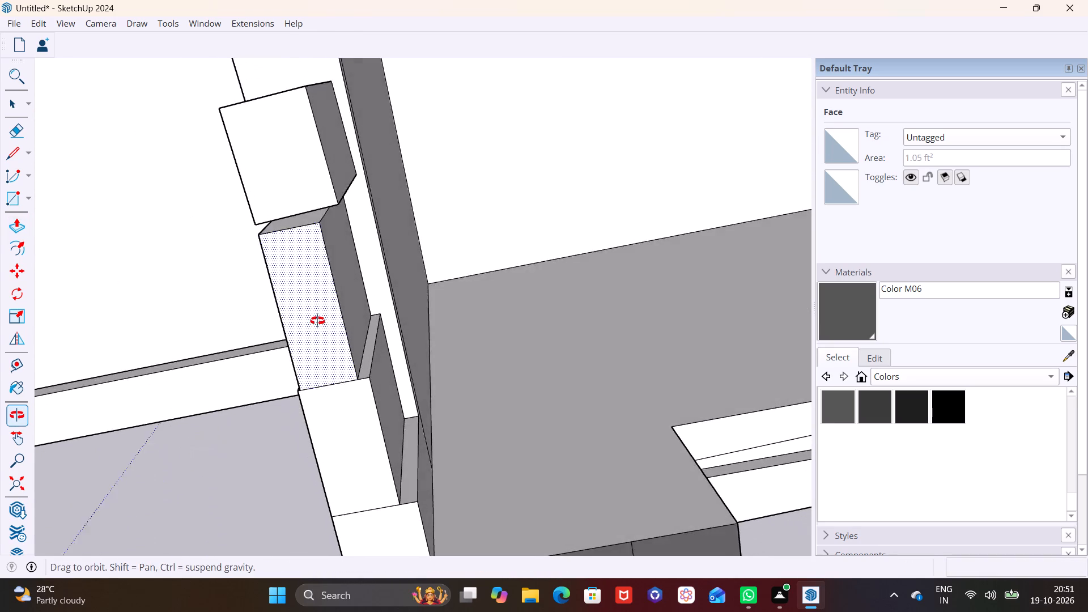
middle_click_drag(317, 321, 317, 346)
left_click(392, 419)
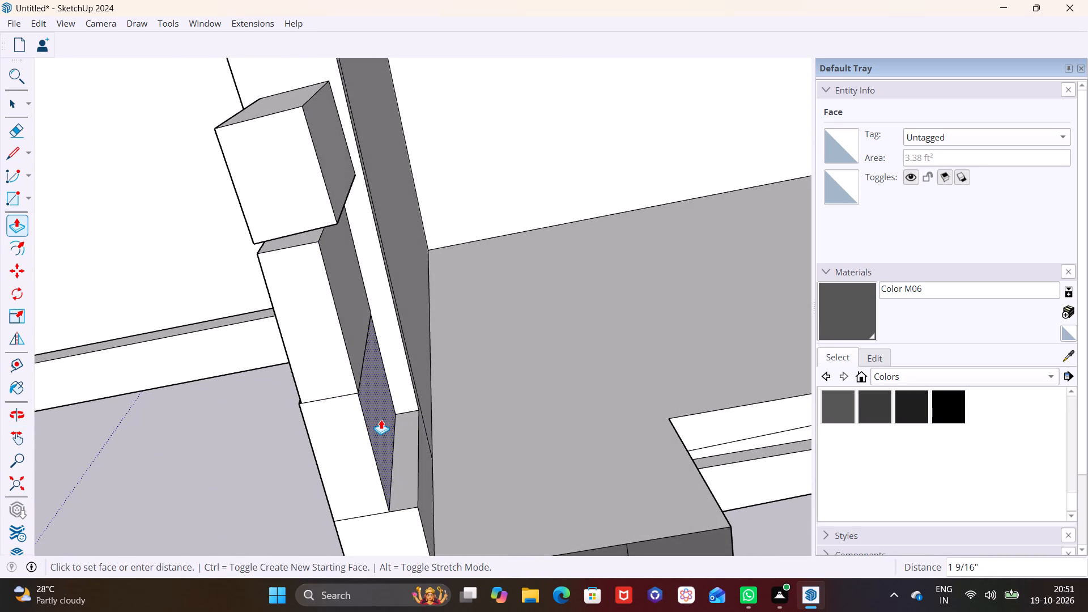
left_click(381, 418)
Push the fourth rooftop block's rear face in about 2 13/16" to thin the block.
left_click(337, 206)
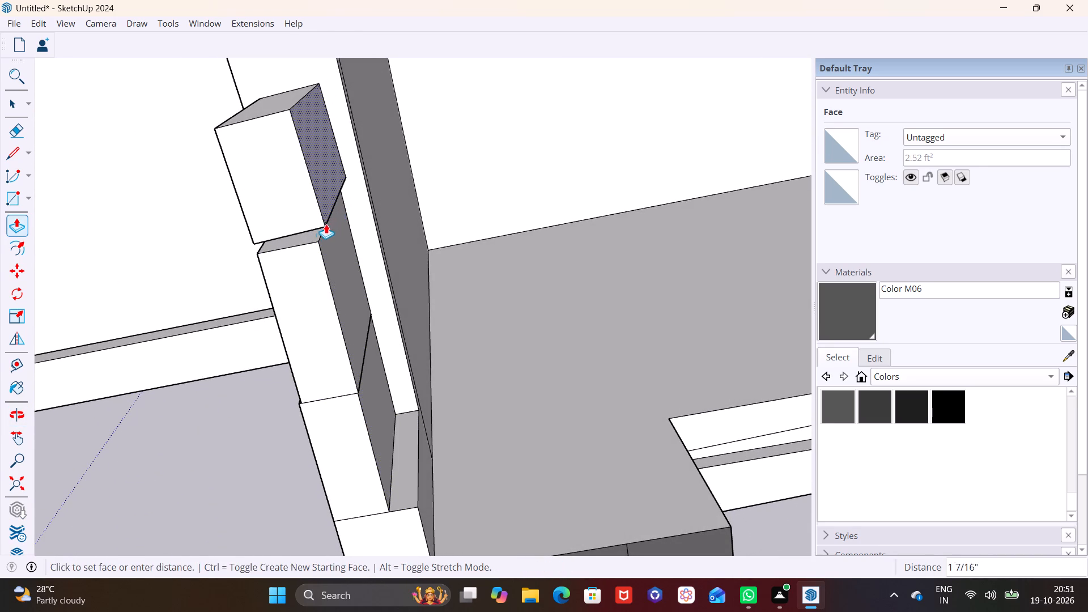
left_click(325, 250)
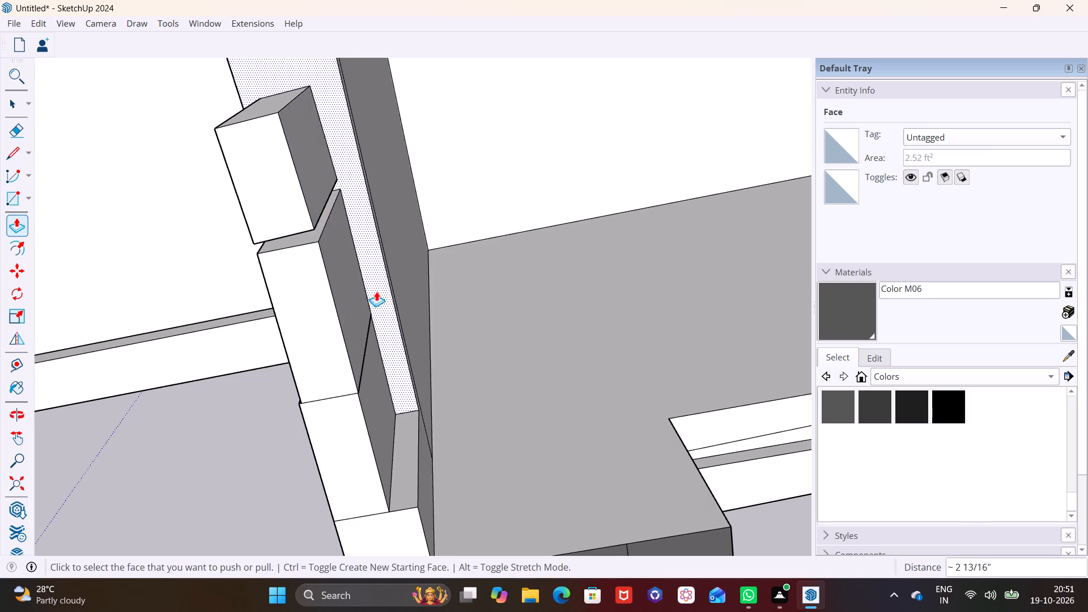
Pull the fourth block's side face about 1 1/4" to the third block, closing the gap between them.
scroll(377, 306, "down", 1)
middle_click_drag(470, 284, 477, 275)
middle_click_drag(326, 401, 454, 191)
middle_click_drag(341, 413, 575, 297)
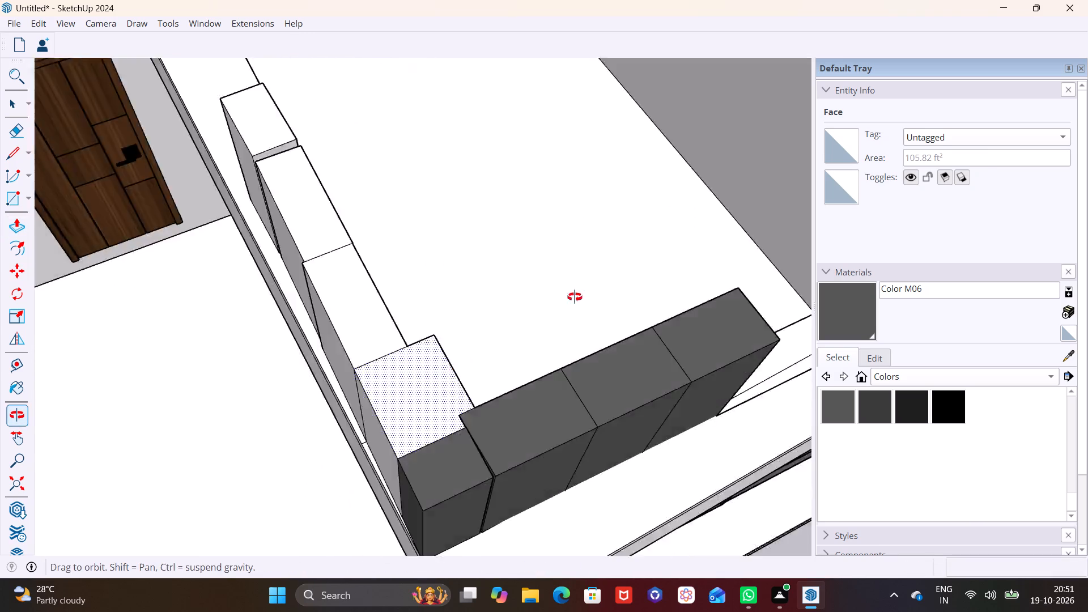
middle_click_drag(575, 297, 655, 211)
scroll(343, 386, "up", 1)
middle_click_drag(355, 382, 556, 249)
scroll(109, 301, "up", 4)
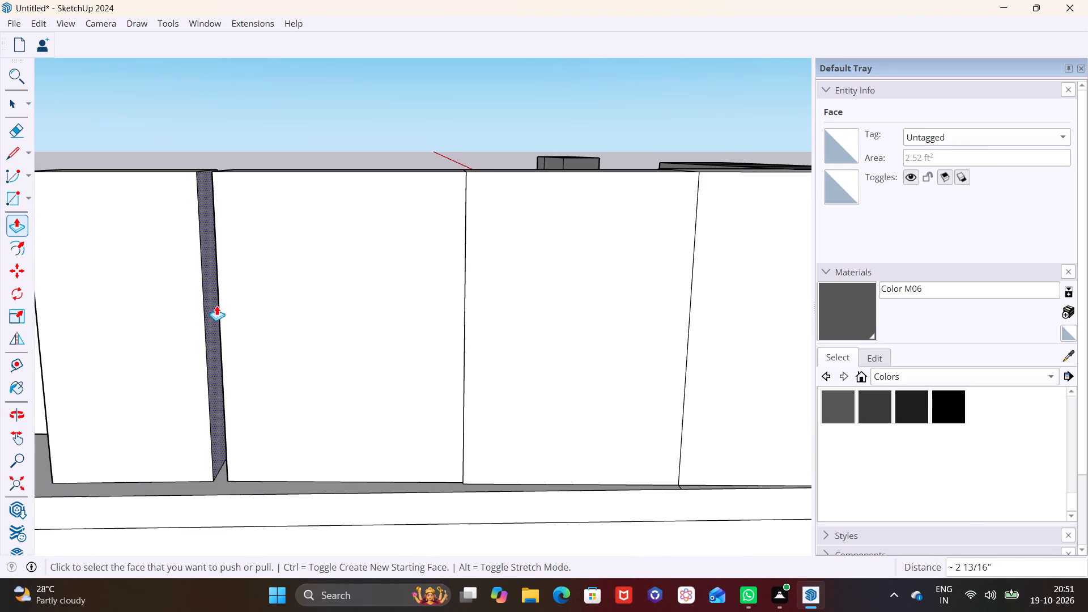
left_click(215, 308)
left_click(235, 308)
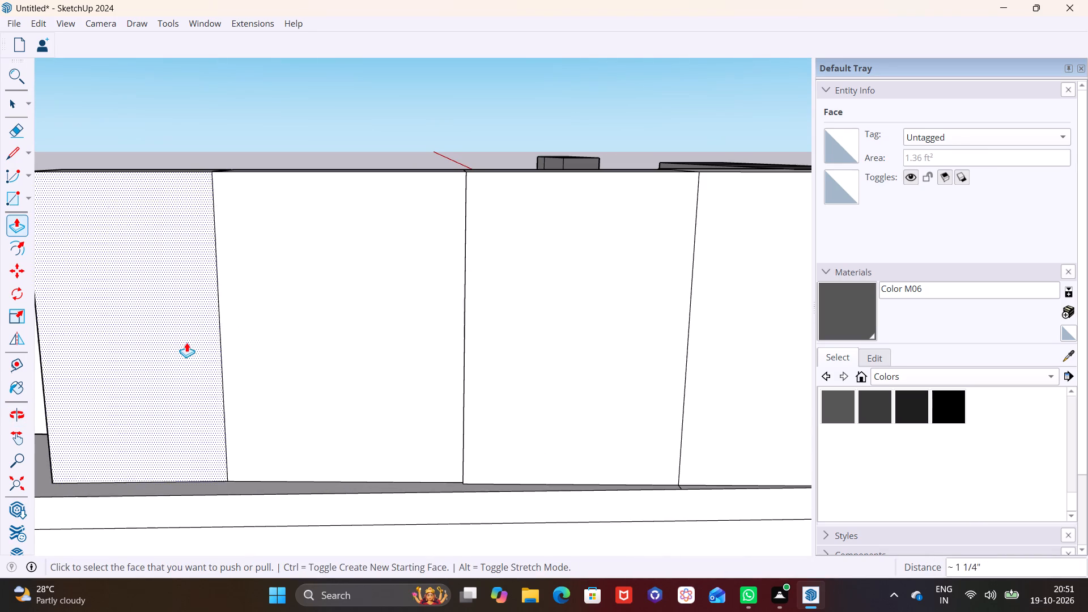
Pull the fourth block's free end face outward 4 5/16" along the roof edge, lengthening the block.
scroll(186, 344, "down", 9)
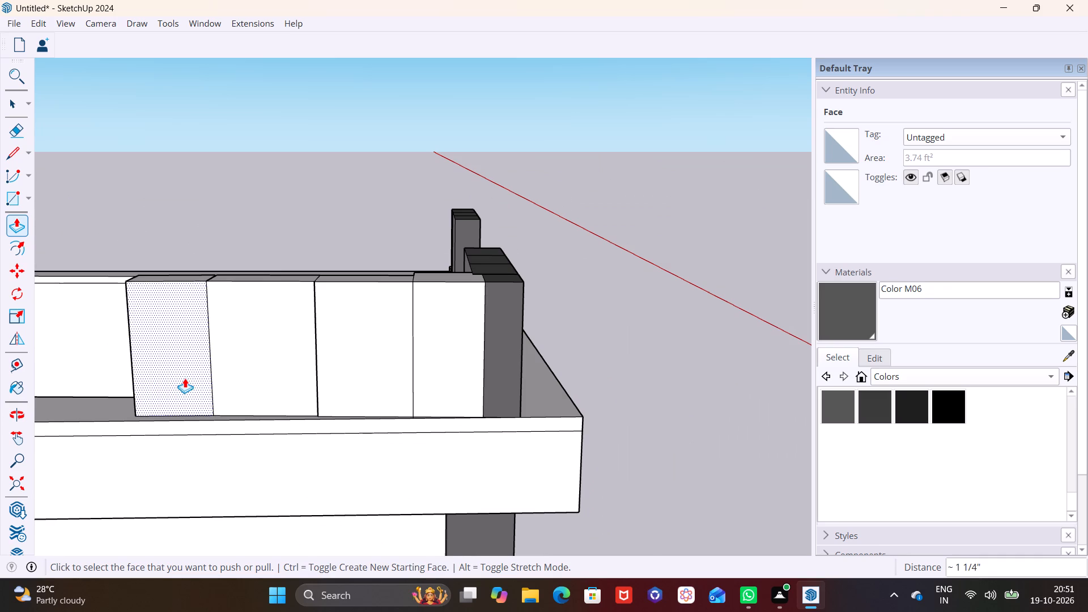
middle_click_drag(185, 378, 395, 408, "shift")
scroll(405, 414, "up", 2)
middle_click_drag(411, 419, 634, 418)
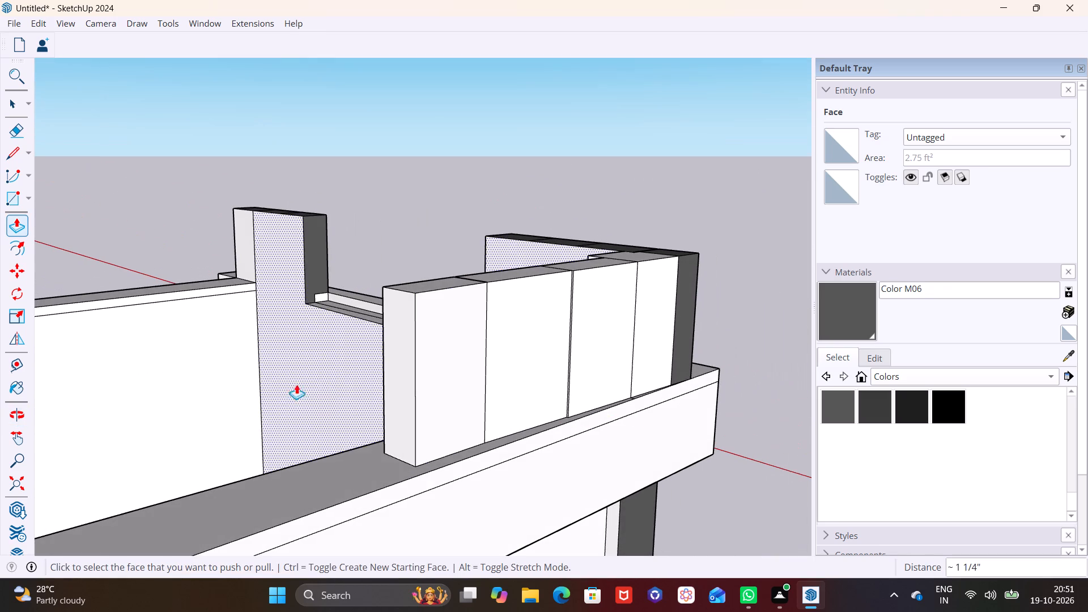
left_click(396, 368)
left_click(376, 384)
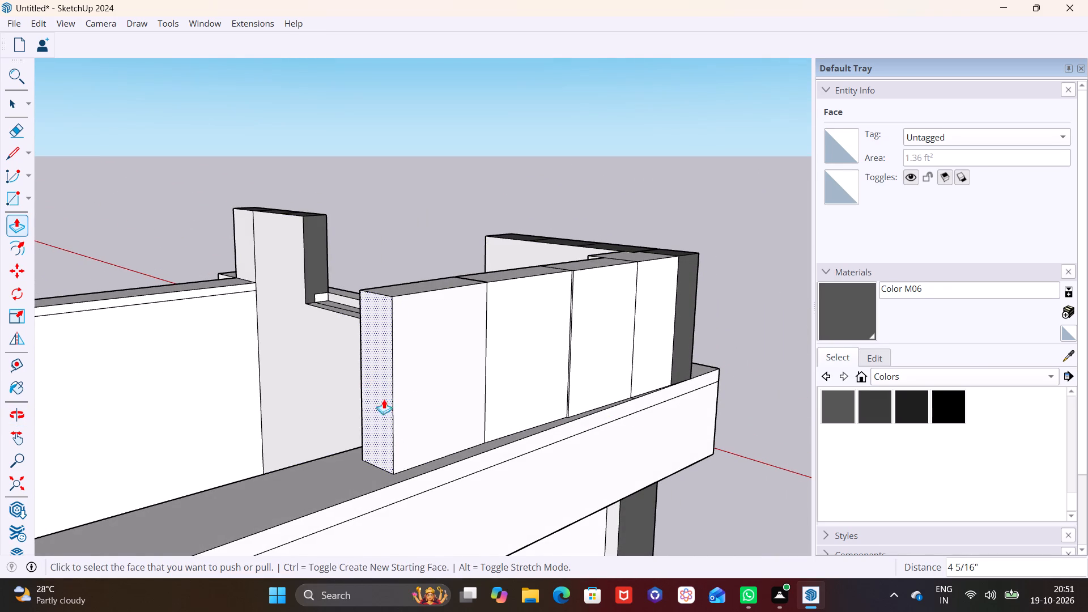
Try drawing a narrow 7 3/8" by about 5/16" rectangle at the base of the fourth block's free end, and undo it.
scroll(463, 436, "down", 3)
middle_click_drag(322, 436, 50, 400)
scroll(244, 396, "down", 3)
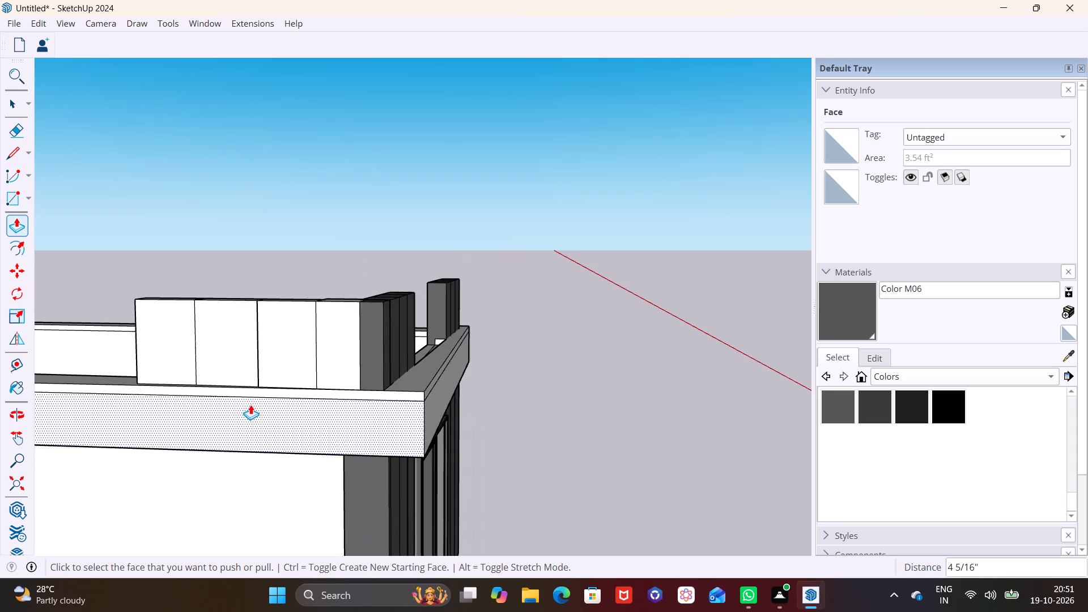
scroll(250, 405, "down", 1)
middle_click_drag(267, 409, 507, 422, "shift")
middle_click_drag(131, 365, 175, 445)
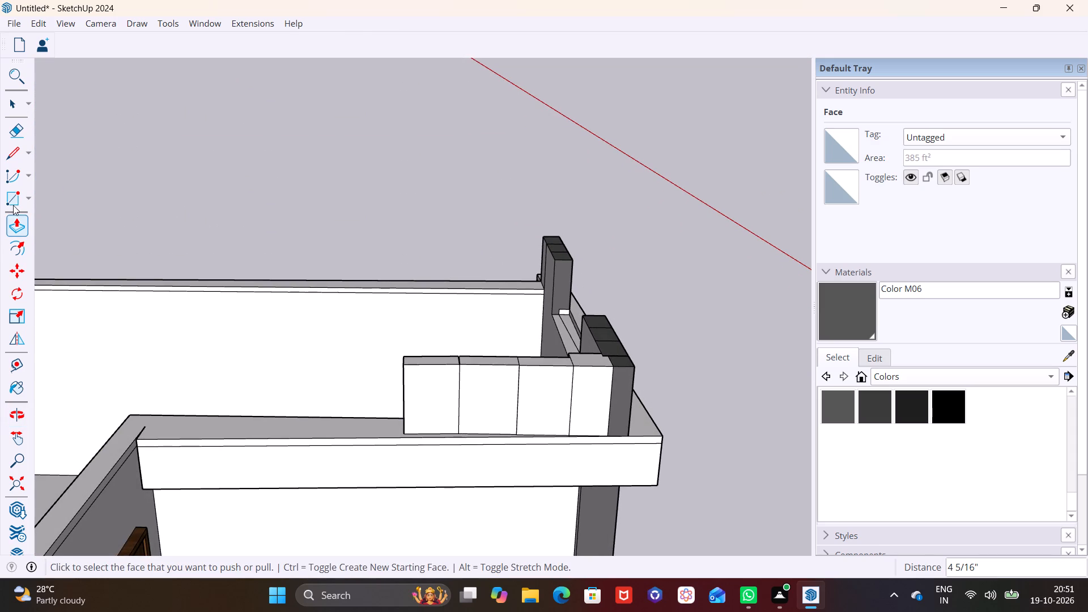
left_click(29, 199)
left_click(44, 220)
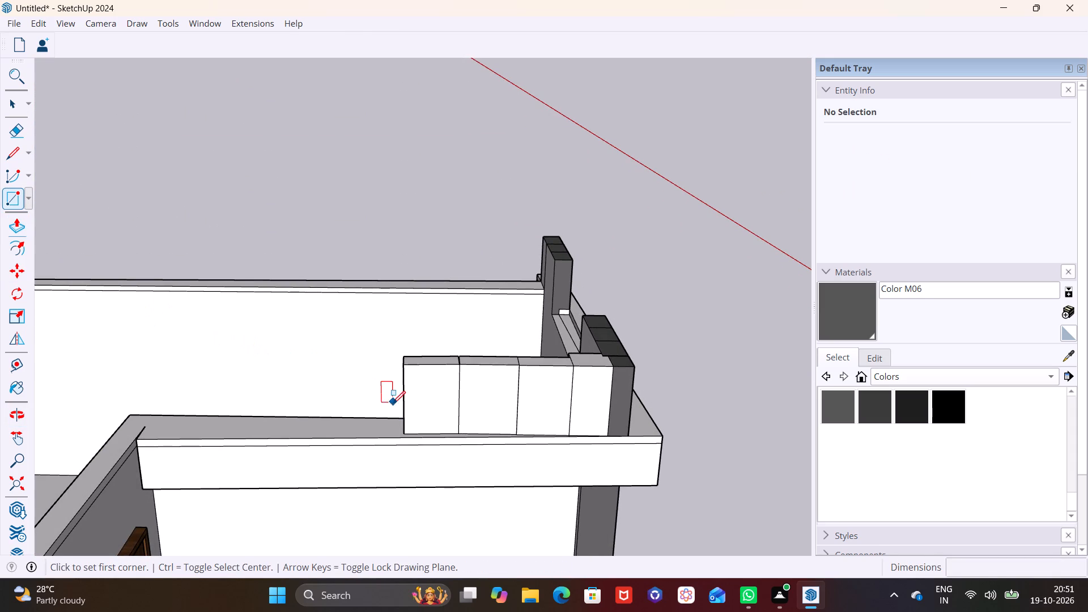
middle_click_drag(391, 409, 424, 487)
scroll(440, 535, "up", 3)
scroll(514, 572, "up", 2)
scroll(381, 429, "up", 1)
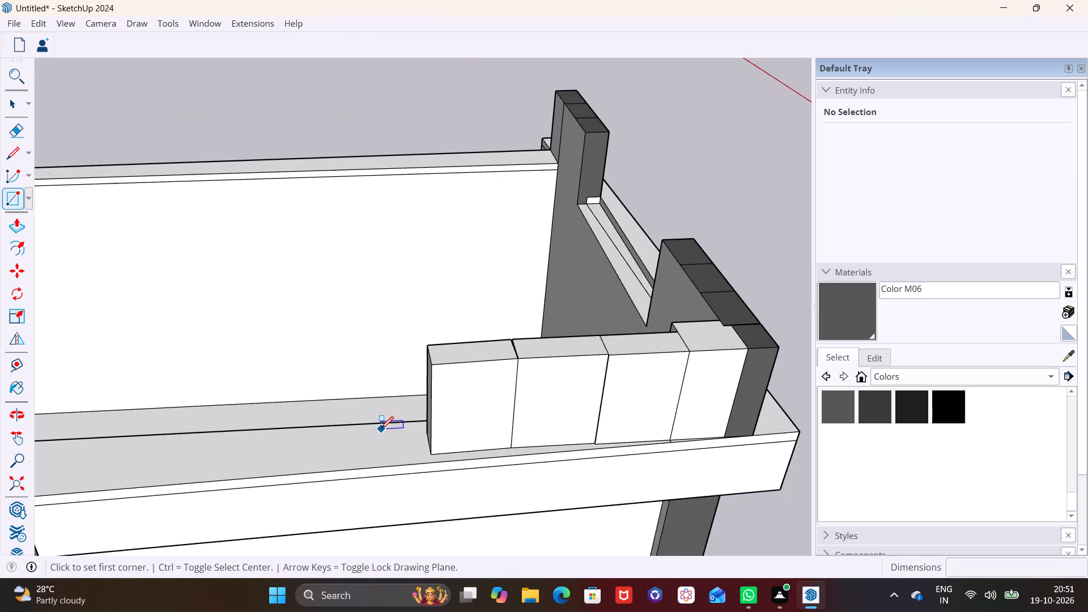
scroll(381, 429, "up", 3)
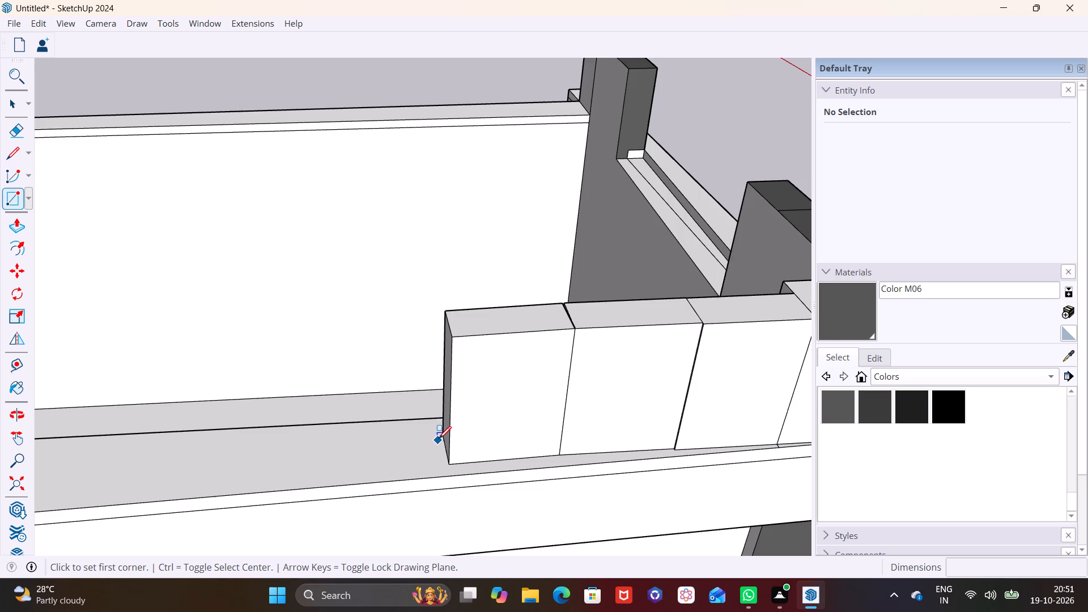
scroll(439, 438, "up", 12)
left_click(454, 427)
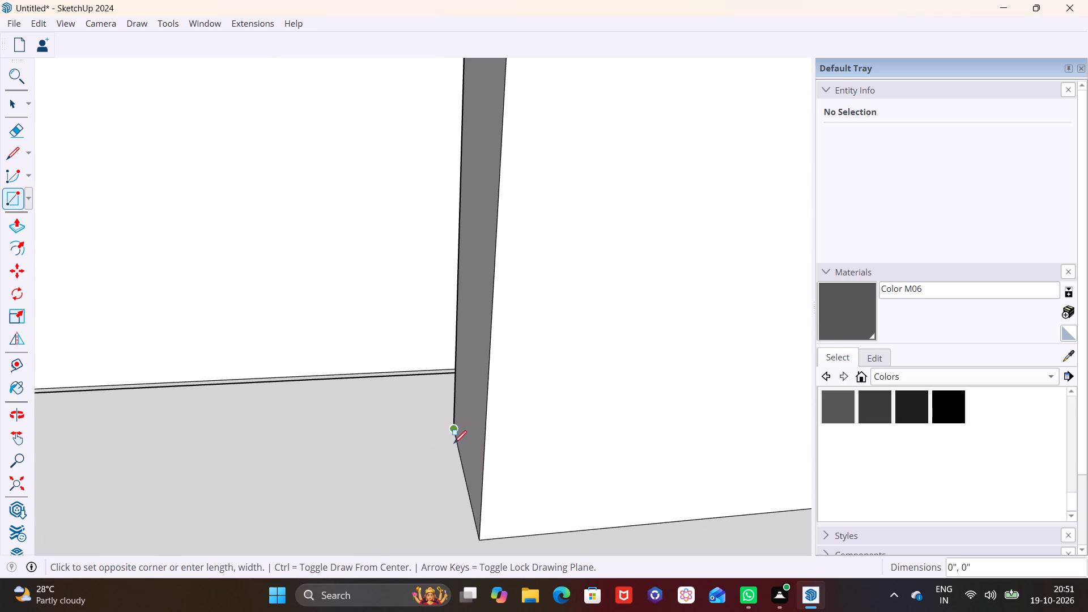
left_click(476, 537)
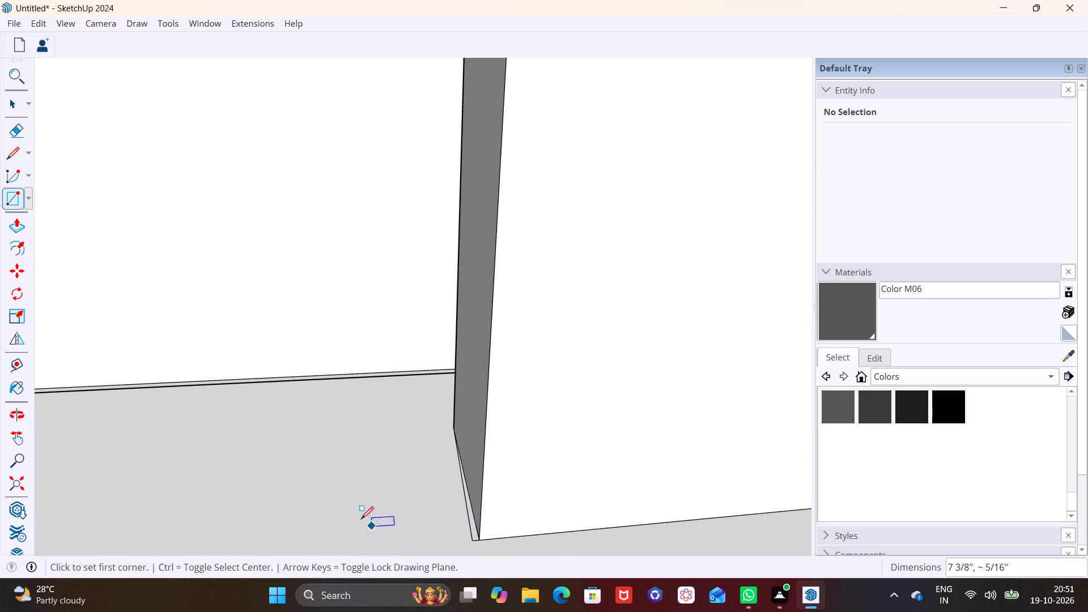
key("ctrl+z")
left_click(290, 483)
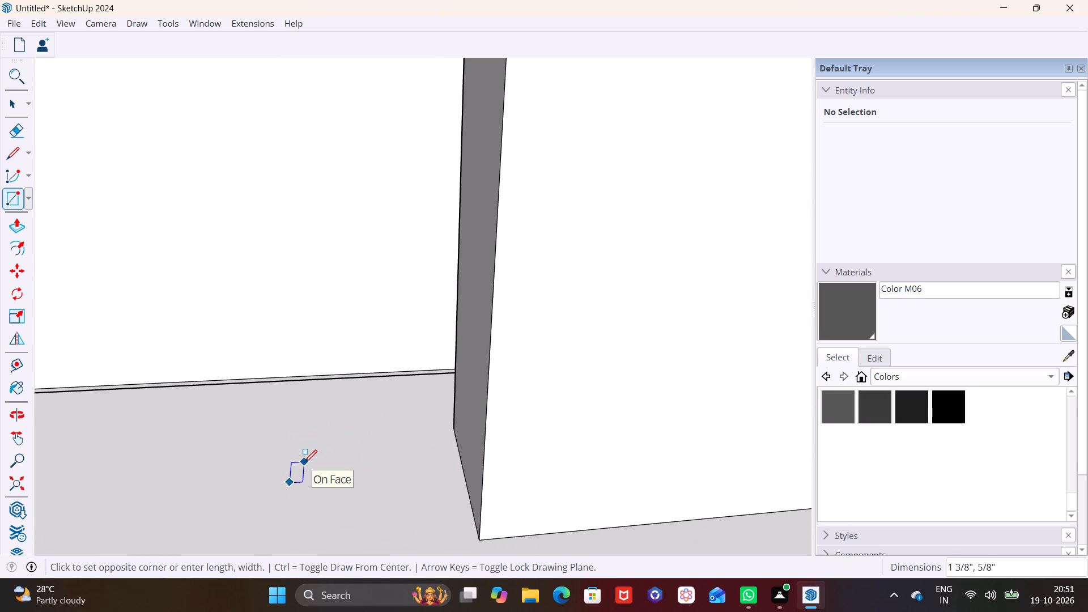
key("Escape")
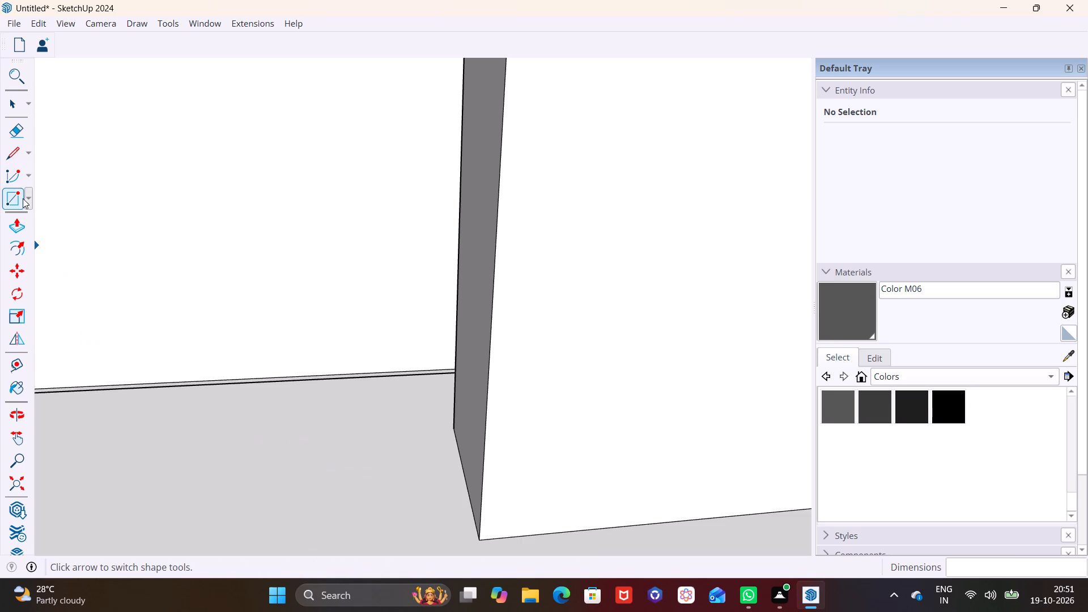
Draw a rectangle about 4 1/2" by 5 3/8" on the roof surface just beside the fourth block's free end.
left_click(28, 199)
left_click(33, 214)
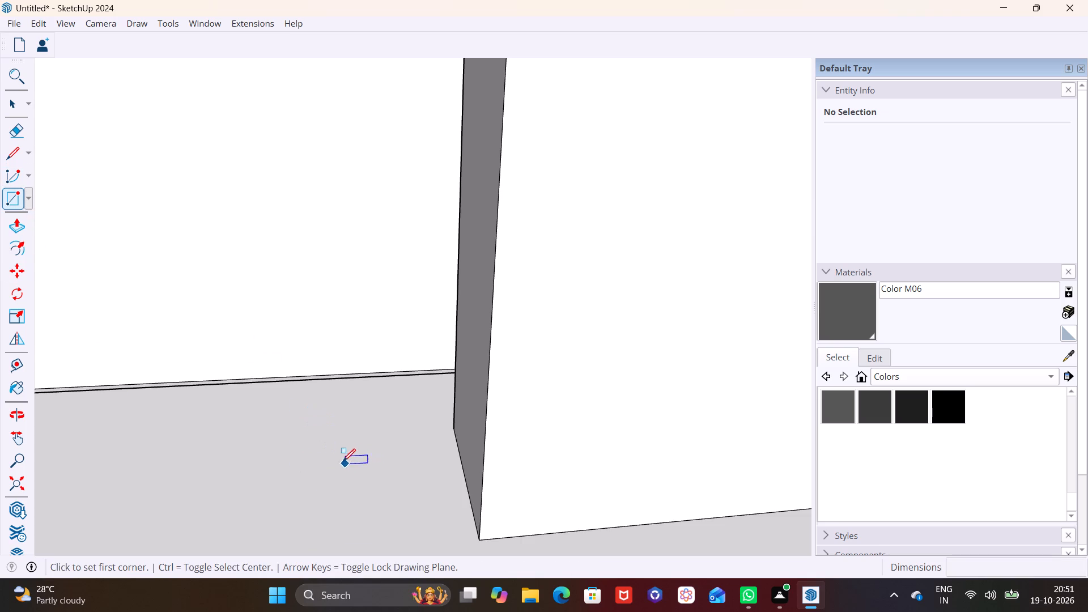
left_click(340, 456)
left_click(457, 519)
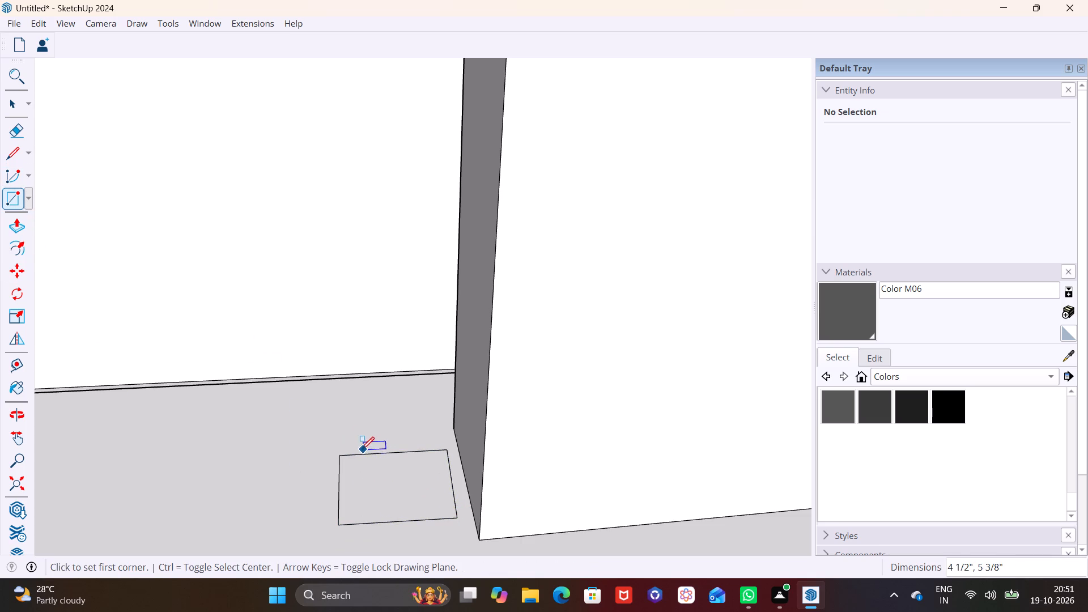
Pull the small rectangle up 2' 2 3/16" to form a fifth block beside the fourth one.
left_click(10, 93)
left_click(367, 488)
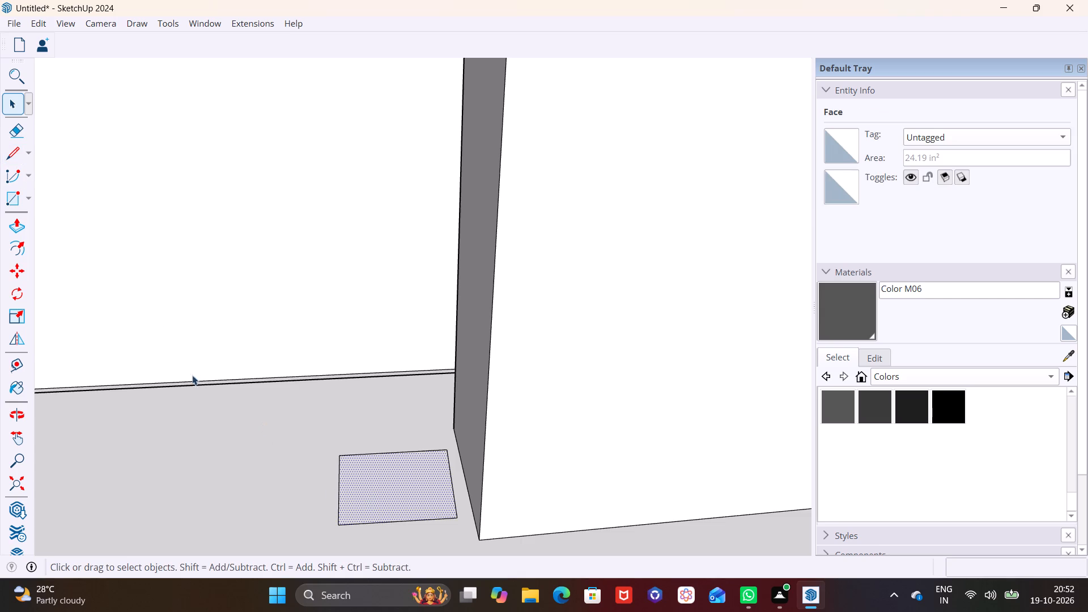
left_click(15, 232)
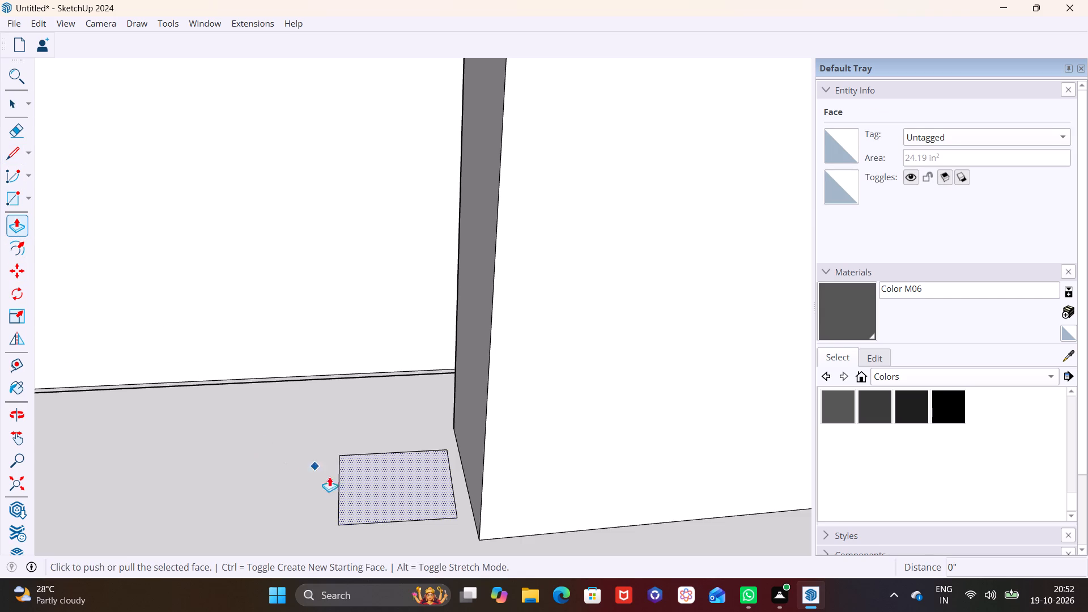
left_click_drag(403, 501, 403, 495)
left_click(420, 495)
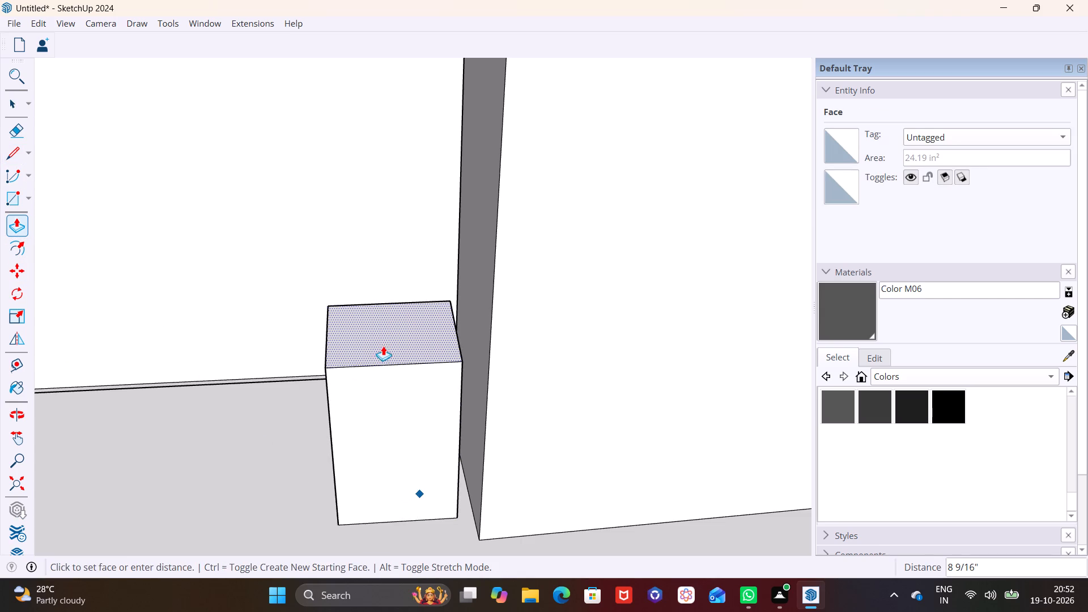
scroll(387, 346, "down", 4)
middle_click_drag(447, 223, 450, 317)
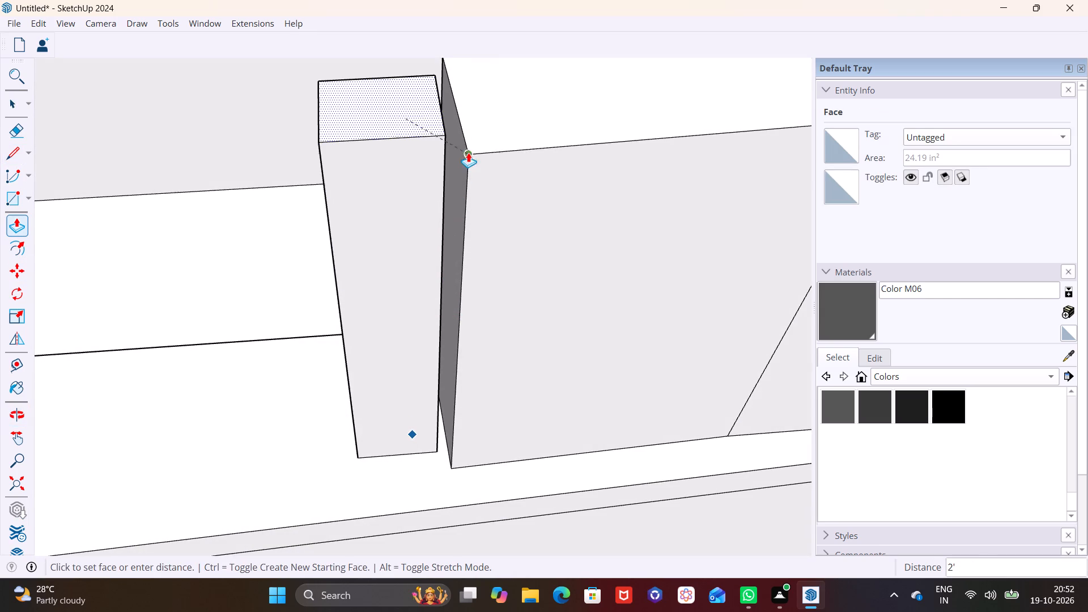
left_click(468, 135)
Pull the fifth block's front face forward about 1 3/8" towards the line of the fourth block's front.
middle_click_drag(401, 303, 461, 249)
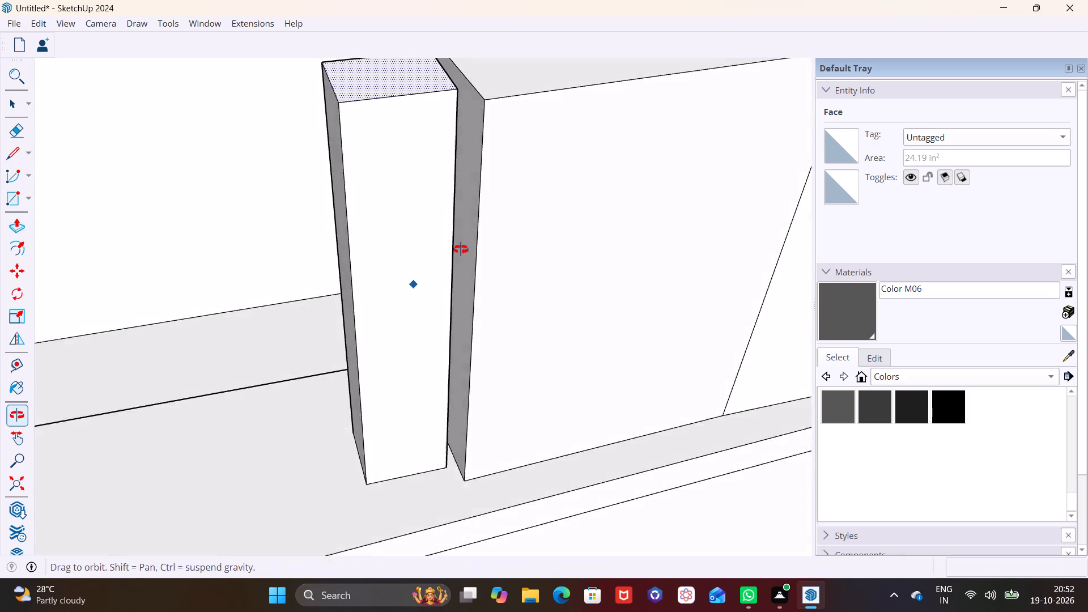
middle_click_drag(461, 249, 569, 274)
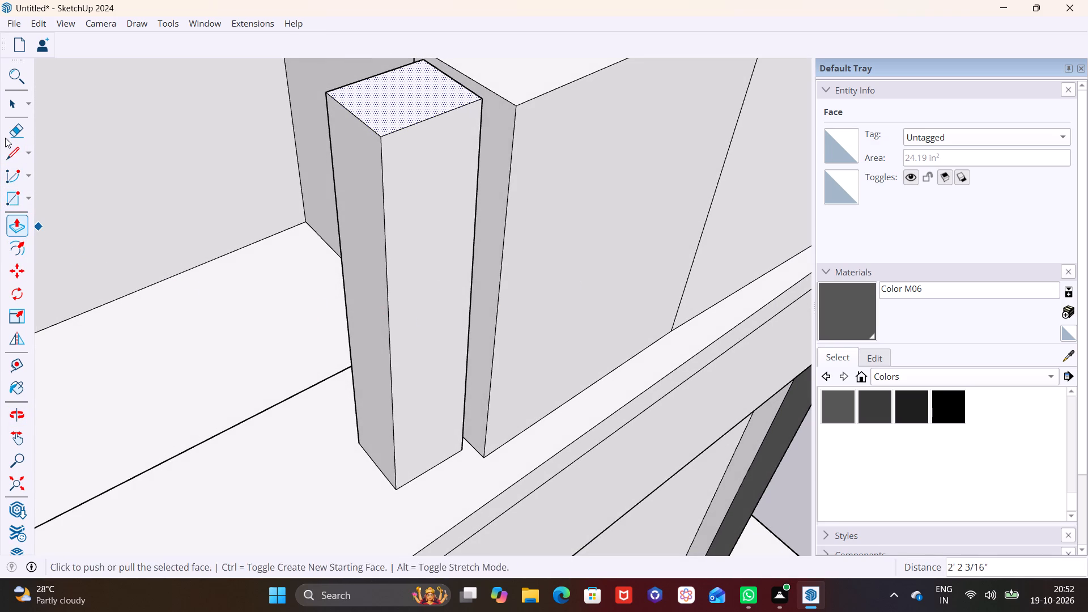
left_click(8, 105)
left_click(434, 318)
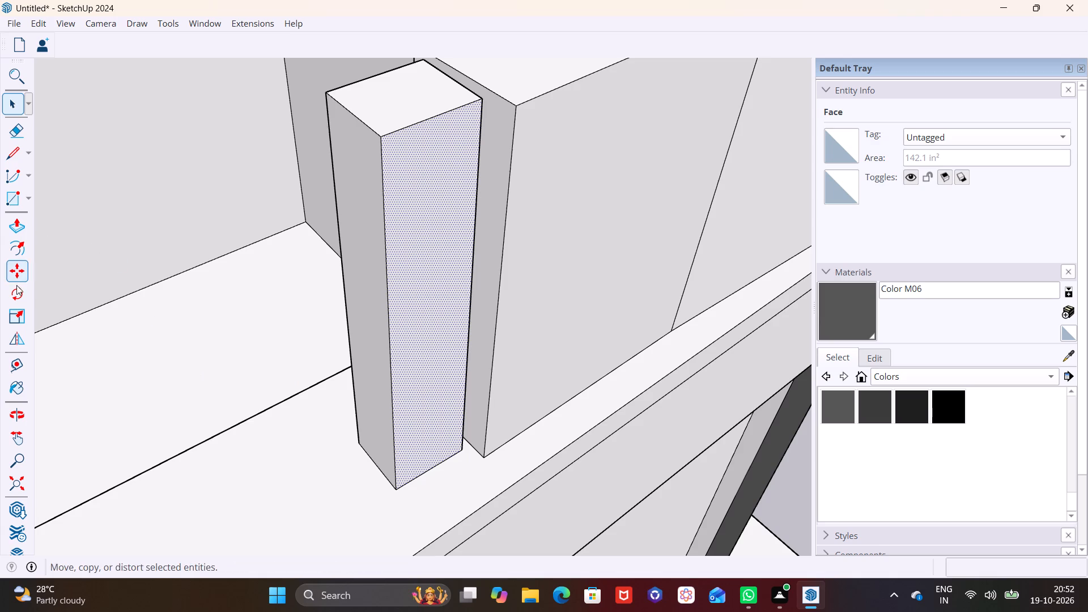
left_click(21, 228)
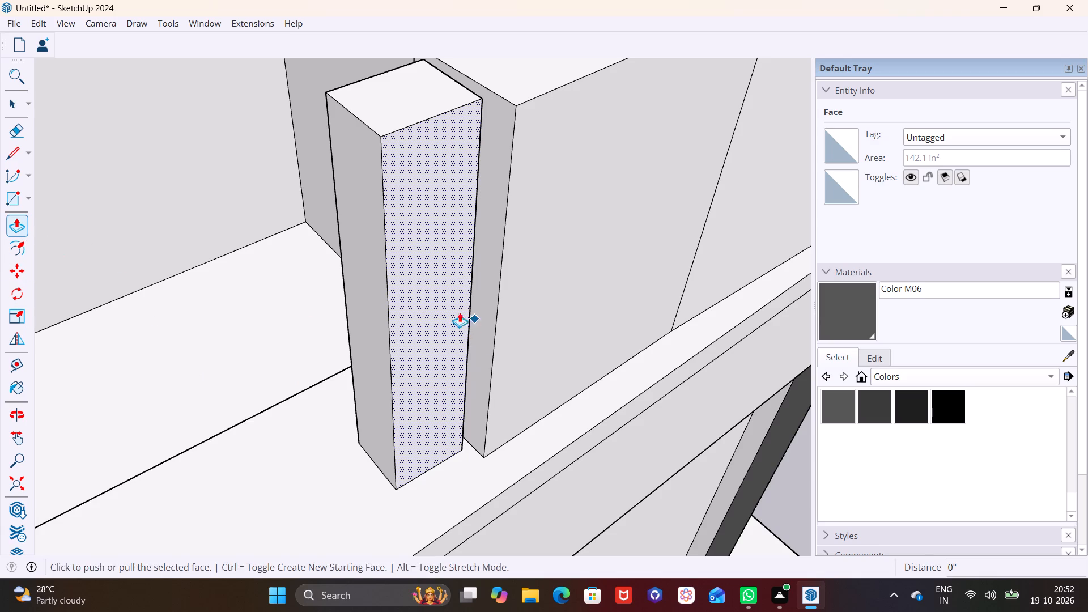
left_click(445, 305)
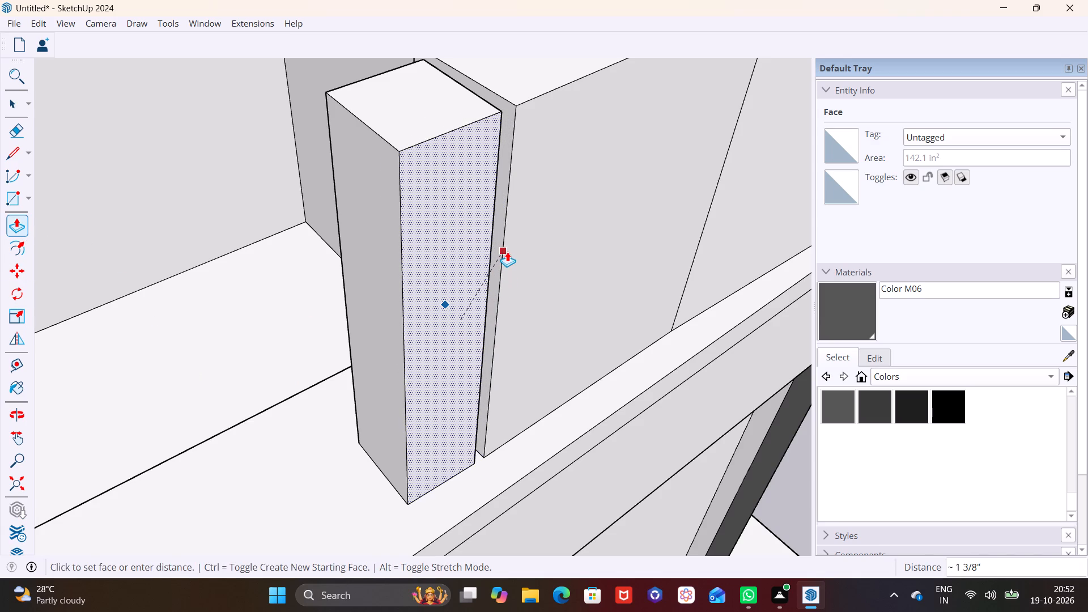
left_click(507, 252)
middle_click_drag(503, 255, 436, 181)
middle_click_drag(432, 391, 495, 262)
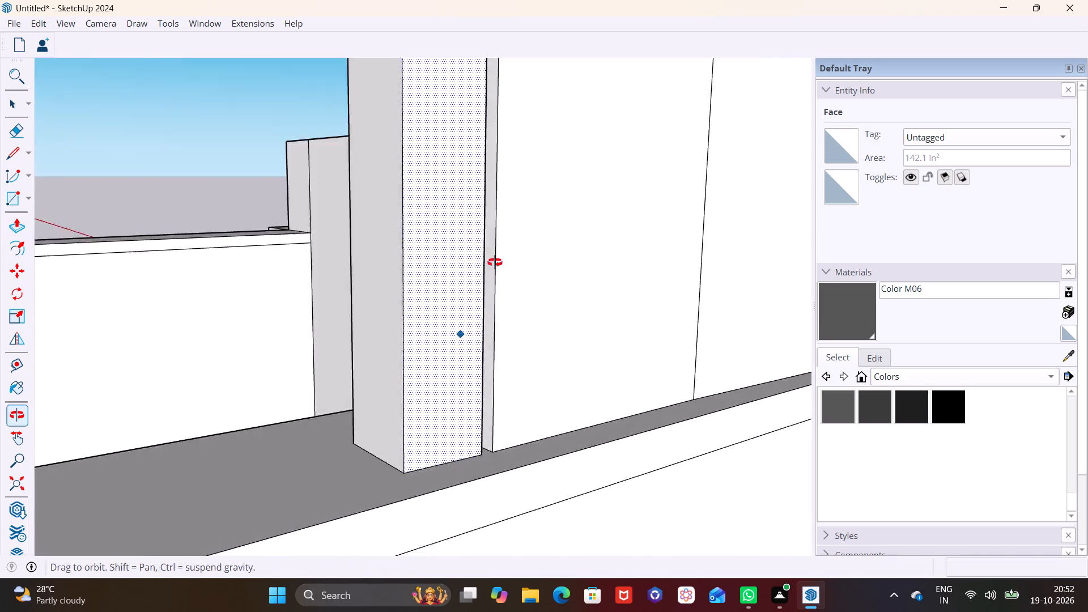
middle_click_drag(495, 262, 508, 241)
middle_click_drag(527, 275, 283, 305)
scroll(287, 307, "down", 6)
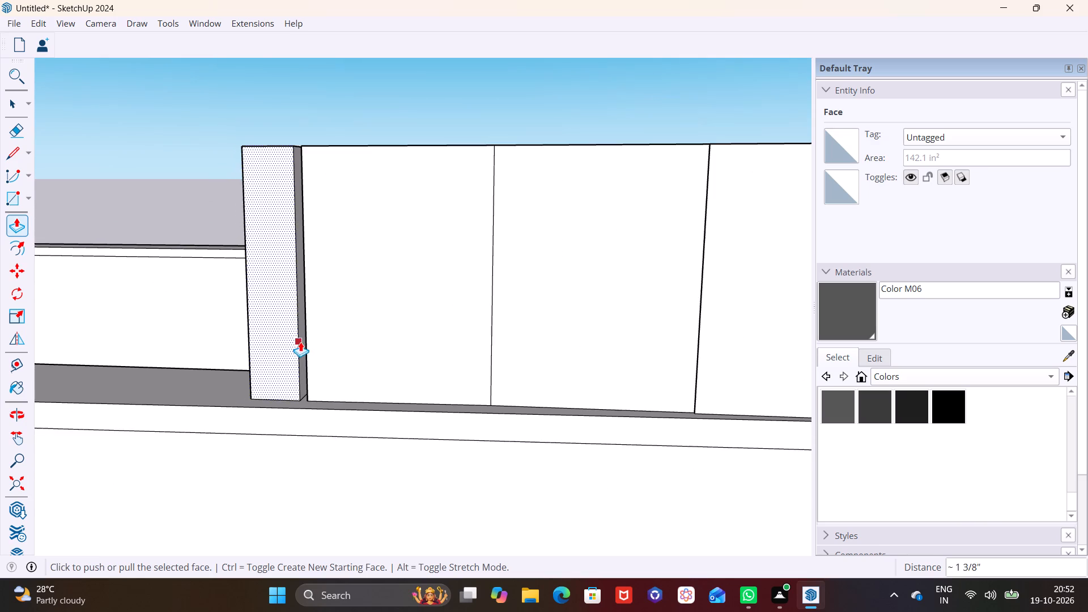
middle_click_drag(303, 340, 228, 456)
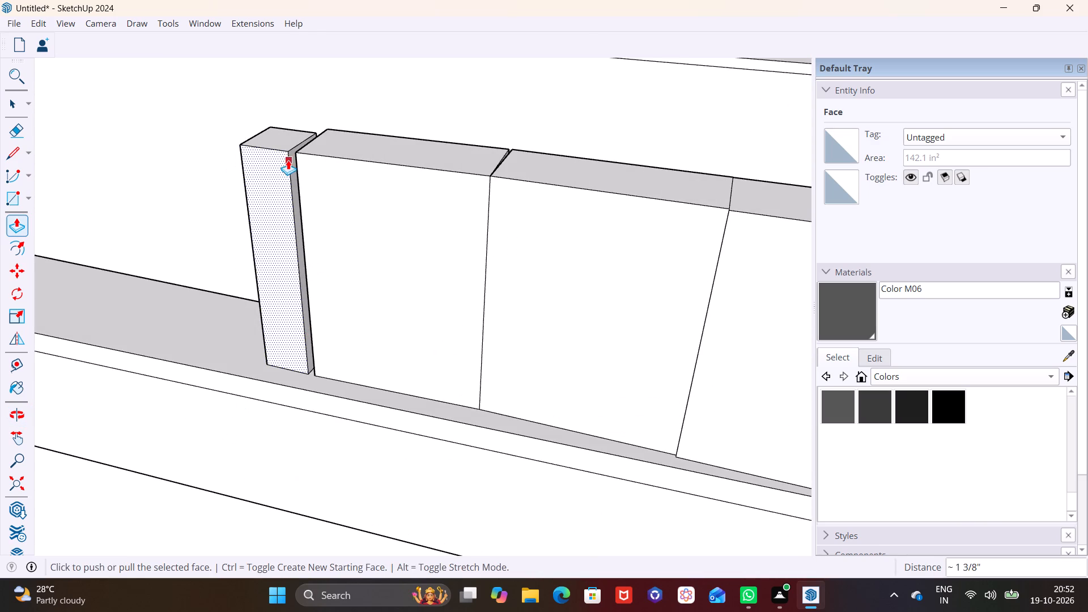
Pull the fifth block's inner side face about 9/16" towards the fourth block to narrow the gap.
scroll(295, 205, "up", 4)
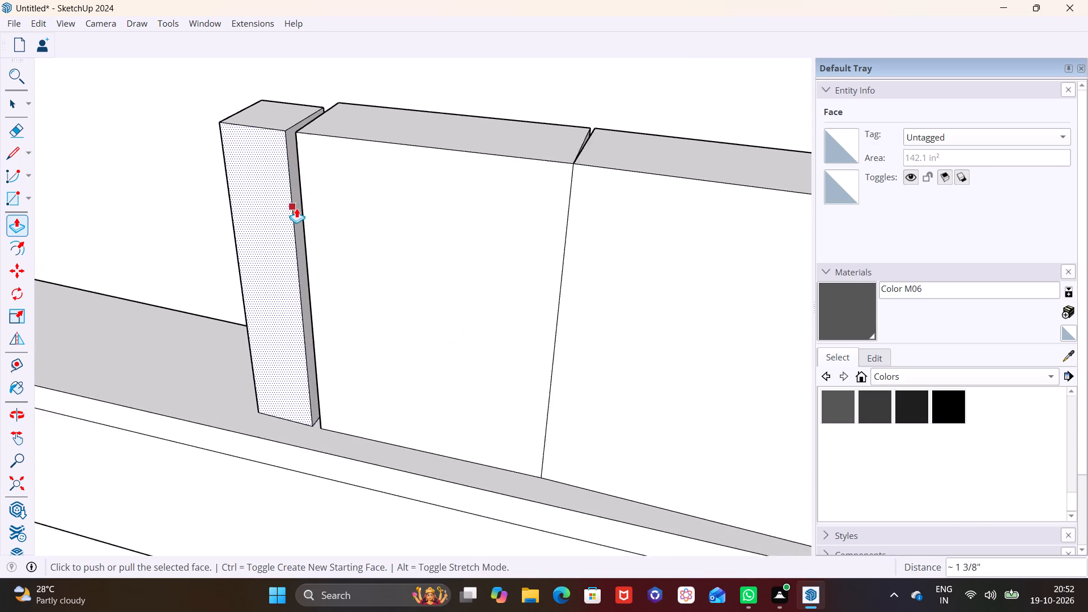
scroll(296, 208, "up", 3)
left_click(13, 104)
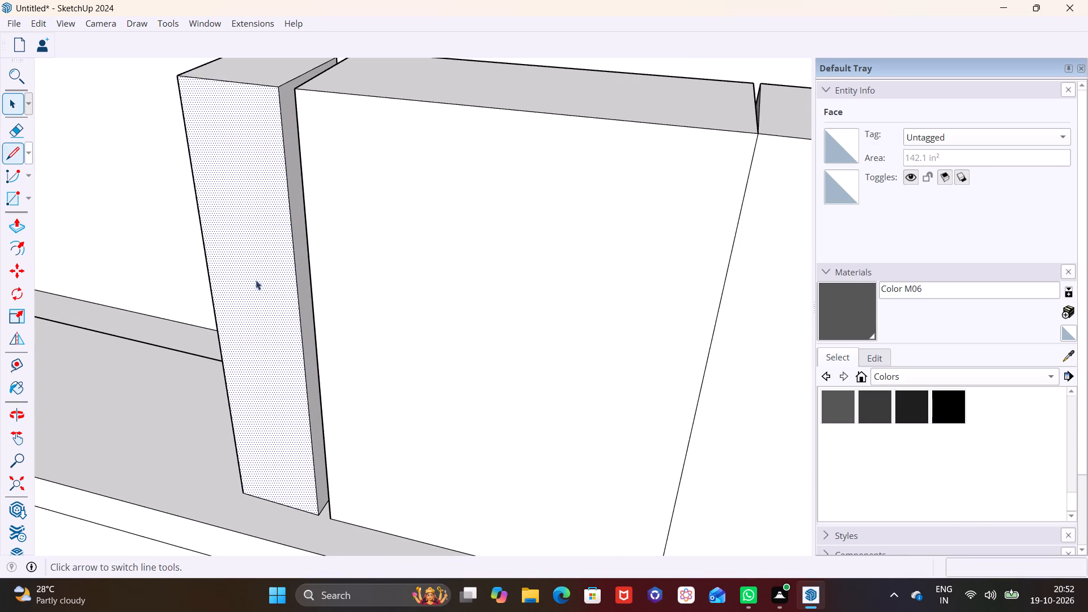
left_click(305, 260)
left_click(21, 227)
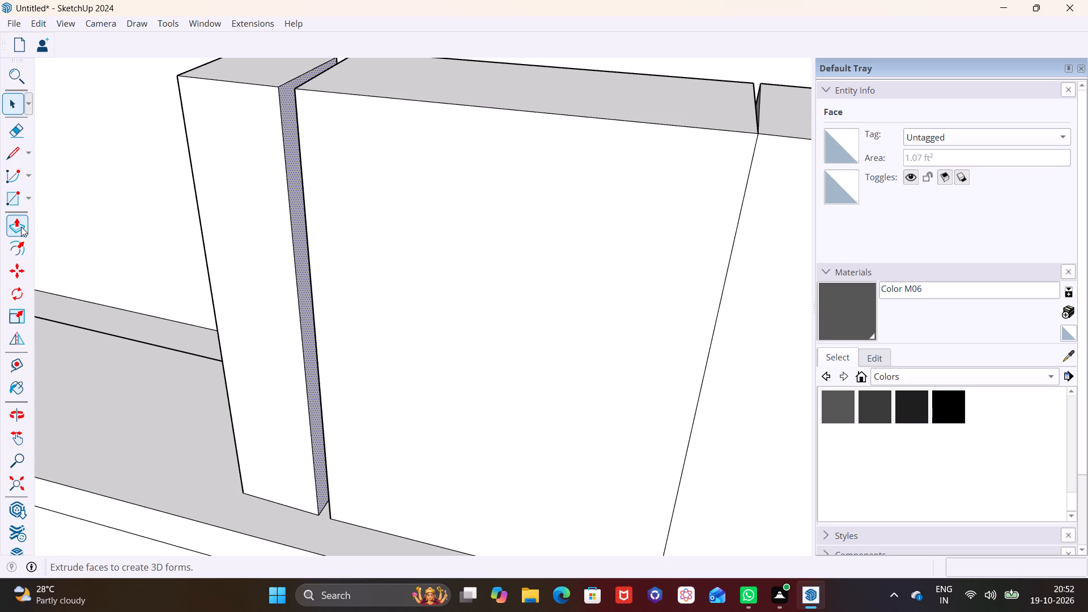
left_click(297, 193)
left_click(326, 191)
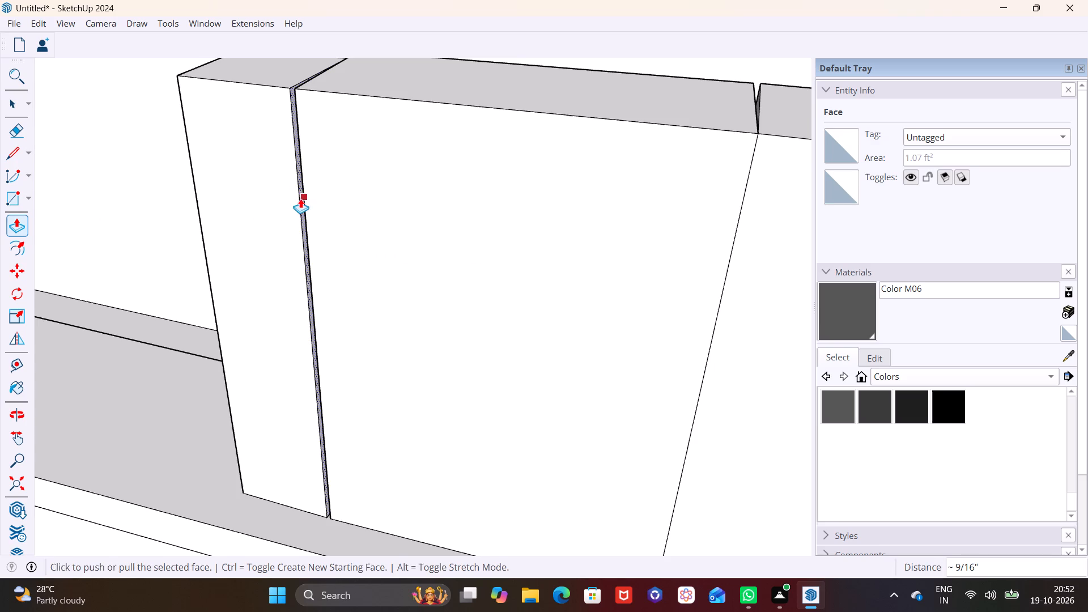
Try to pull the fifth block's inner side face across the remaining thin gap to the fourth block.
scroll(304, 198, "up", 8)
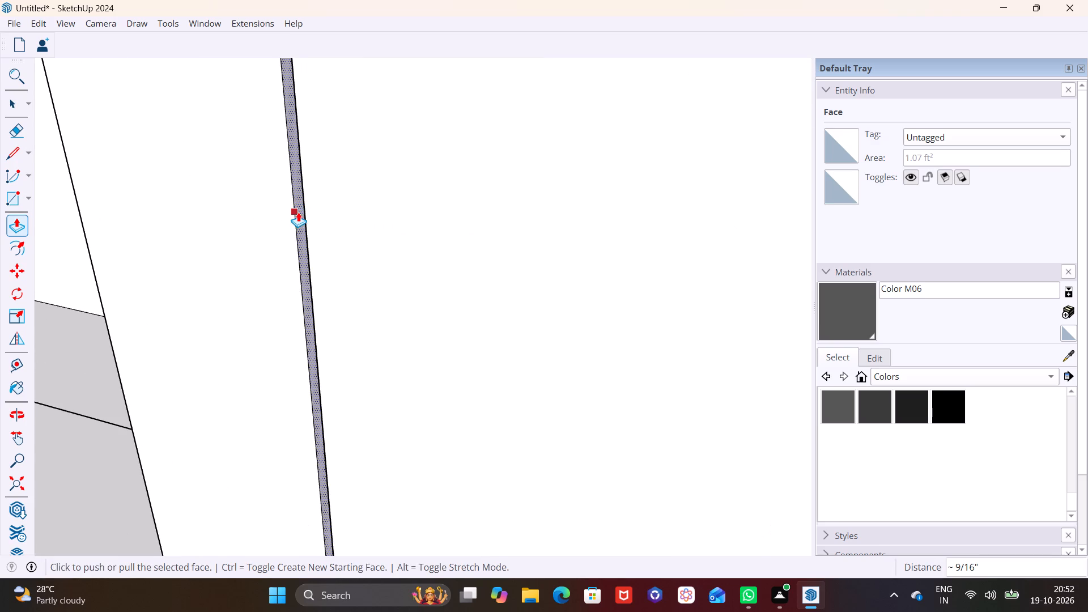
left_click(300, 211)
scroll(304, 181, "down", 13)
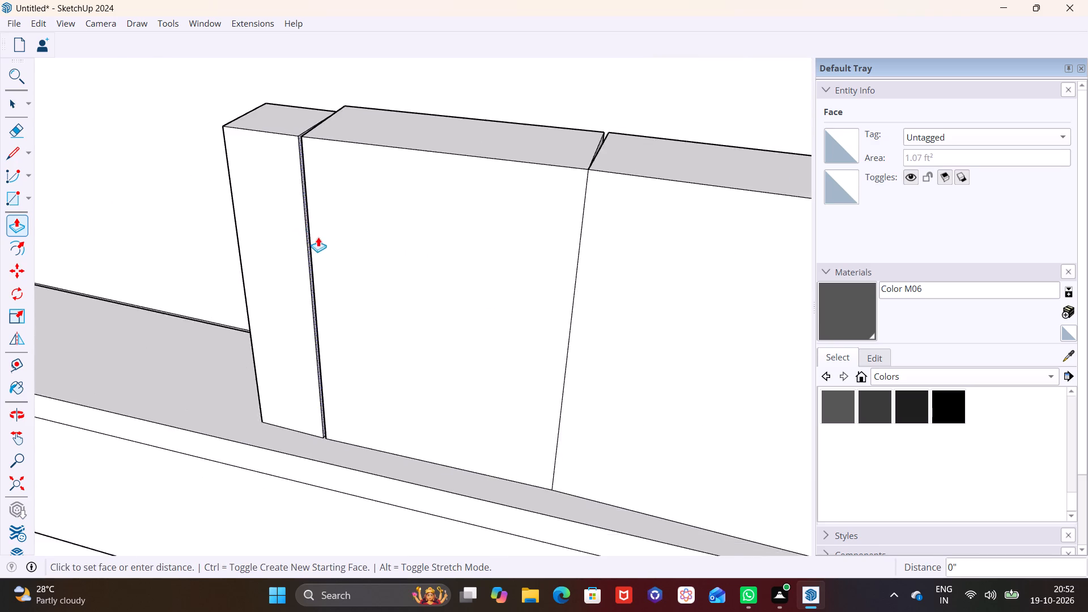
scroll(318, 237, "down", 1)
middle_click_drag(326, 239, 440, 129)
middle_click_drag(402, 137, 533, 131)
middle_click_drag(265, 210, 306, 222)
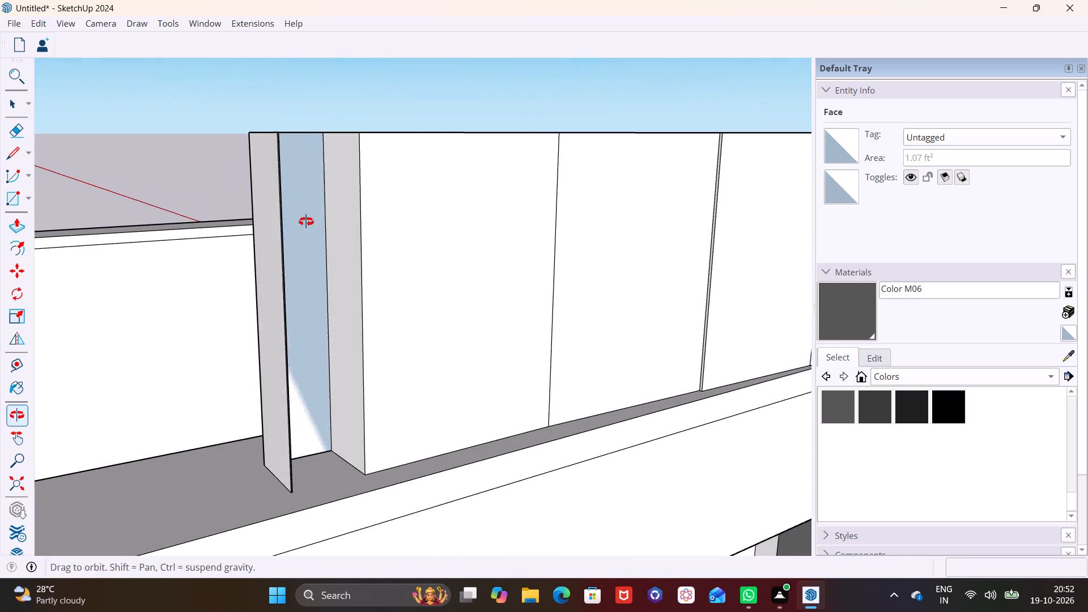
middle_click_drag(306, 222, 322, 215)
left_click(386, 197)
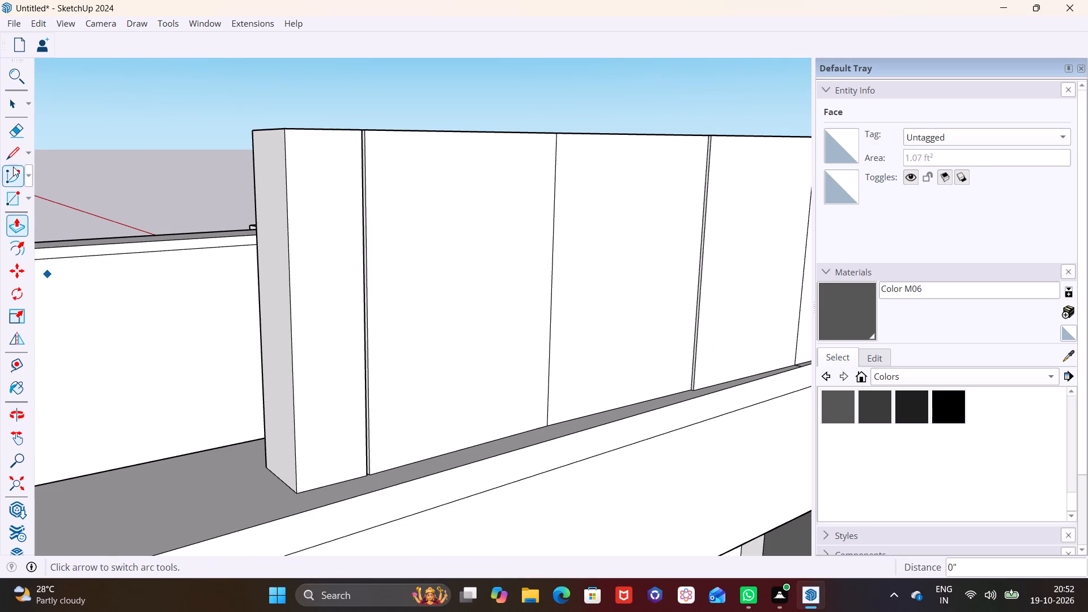
Pull the fifth block's free end face outward 6 3/8" to widen the block along the roof edge.
left_click(7, 104)
left_click(277, 224)
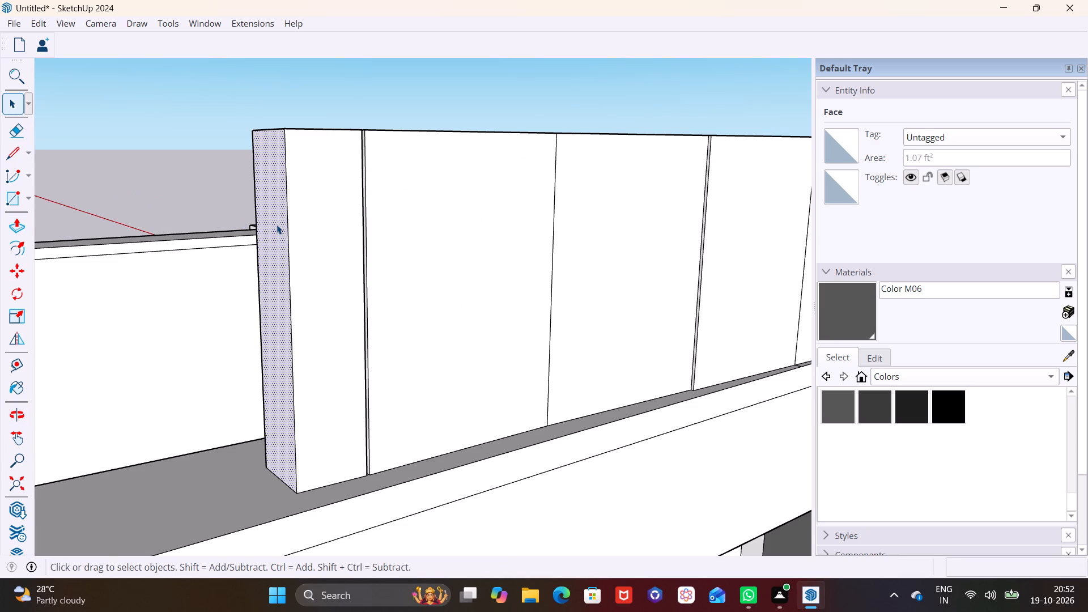
left_click(18, 226)
left_click(278, 262)
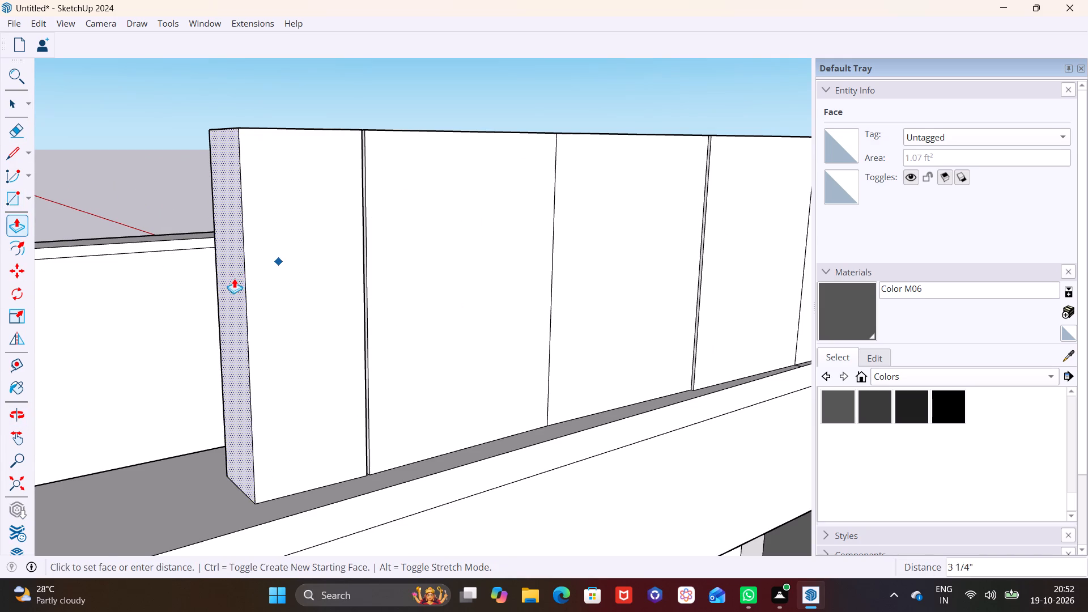
left_click(193, 288)
Extend the fifth block's free end face outward by a further 7 3/8".
scroll(339, 270, "down", 5)
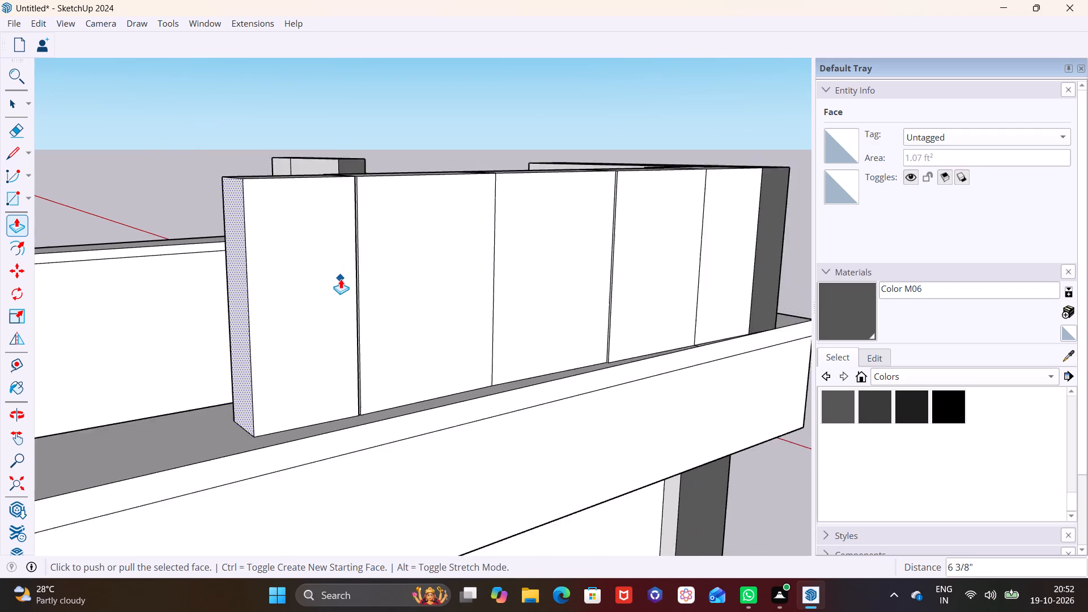
scroll(341, 279, "down", 3)
middle_click_drag(300, 318, 132, 347)
scroll(233, 346, "up", 1)
middle_click_drag(160, 308, 342, 239)
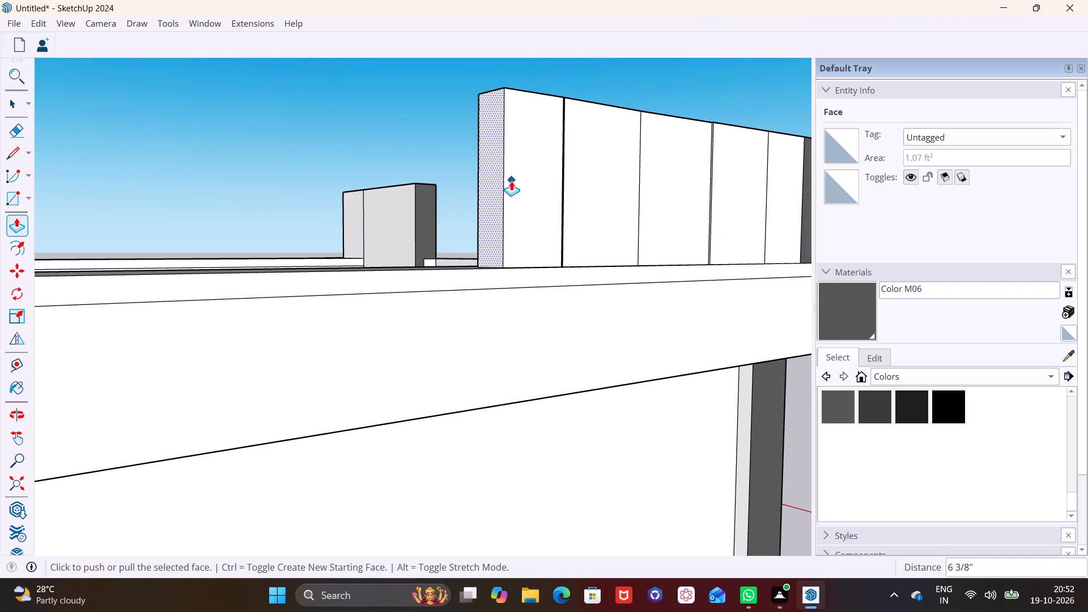
left_click(491, 185)
left_click(452, 193)
Draw a rectangle about 6 5/8" by 6 5/8" on the roof surface just beside the fifth block's free end.
middle_click_drag(556, 220, 294, 301)
scroll(302, 289, "down", 7)
middle_click_drag(322, 358, 510, 399, "shift")
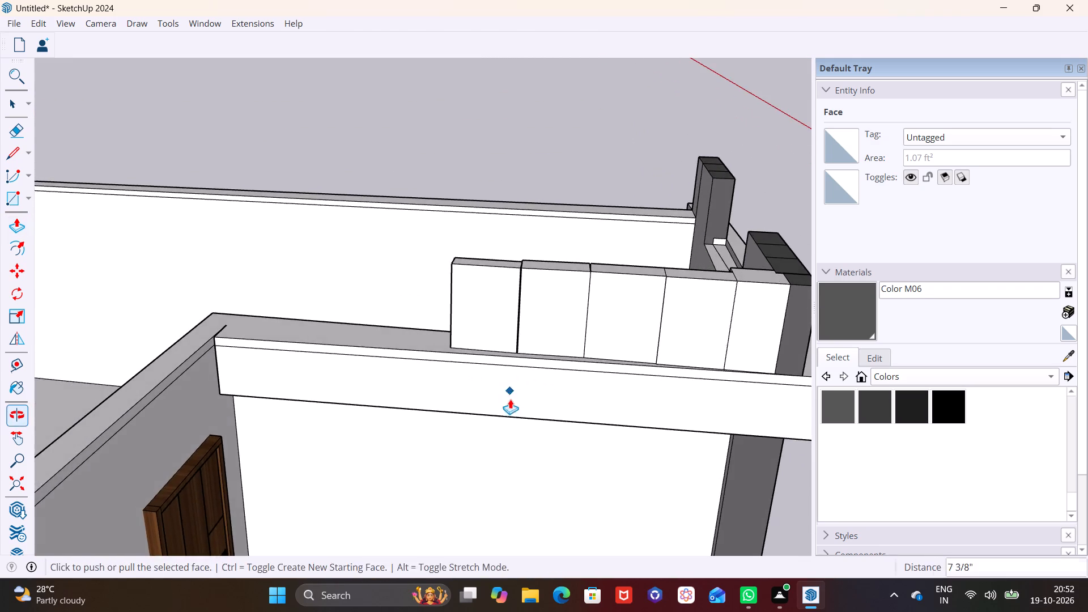
middle_click_drag(510, 399, 510, 398, "shift")
middle_click_drag(539, 354, 504, 233)
scroll(437, 206, "up", 3)
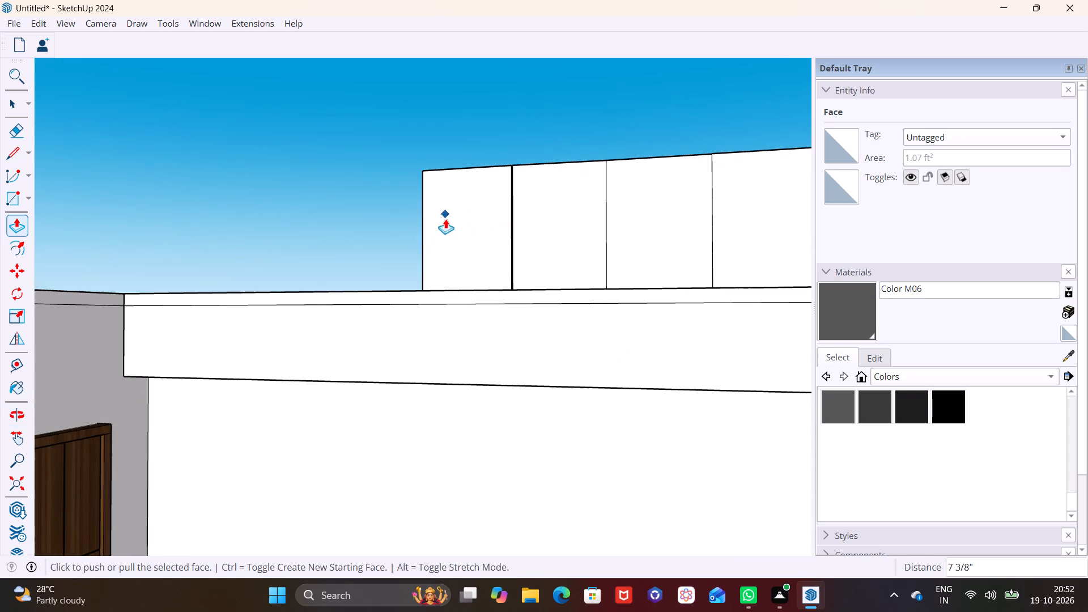
scroll(424, 226, "up", 2)
scroll(432, 258, "down", 2)
middle_click_drag(449, 336, 587, 407)
scroll(587, 407, "down", 1)
scroll(525, 337, "up", 4)
left_click(28, 202)
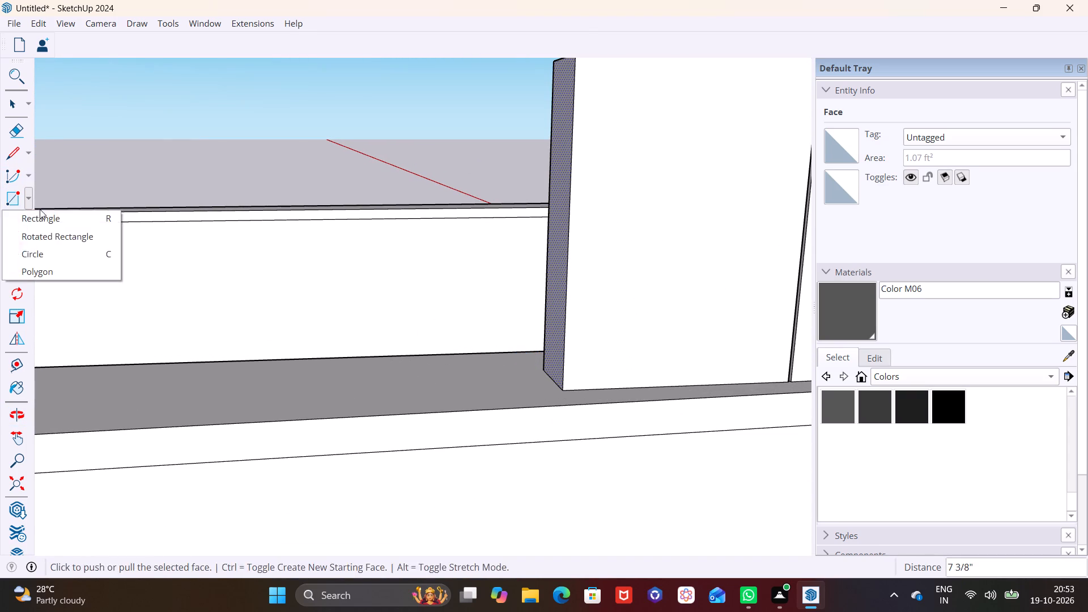
left_click(58, 222)
left_click(521, 369)
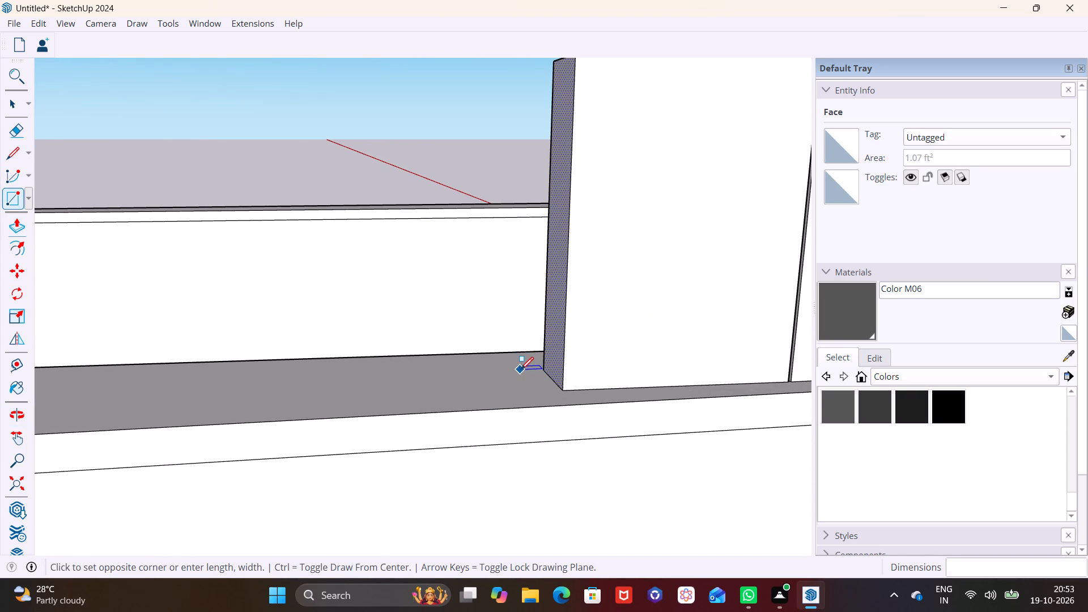
left_click(460, 396)
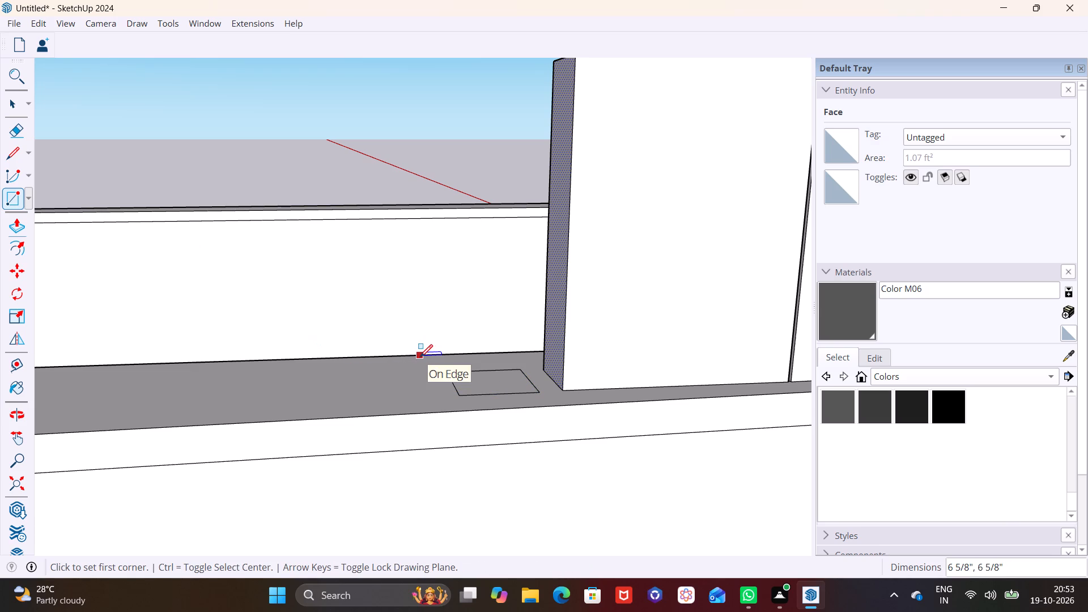
Pull the new rectangle up 2' 2 7/16" to the fifth block's top, forming a sixth block.
left_click(16, 110)
left_click(475, 369)
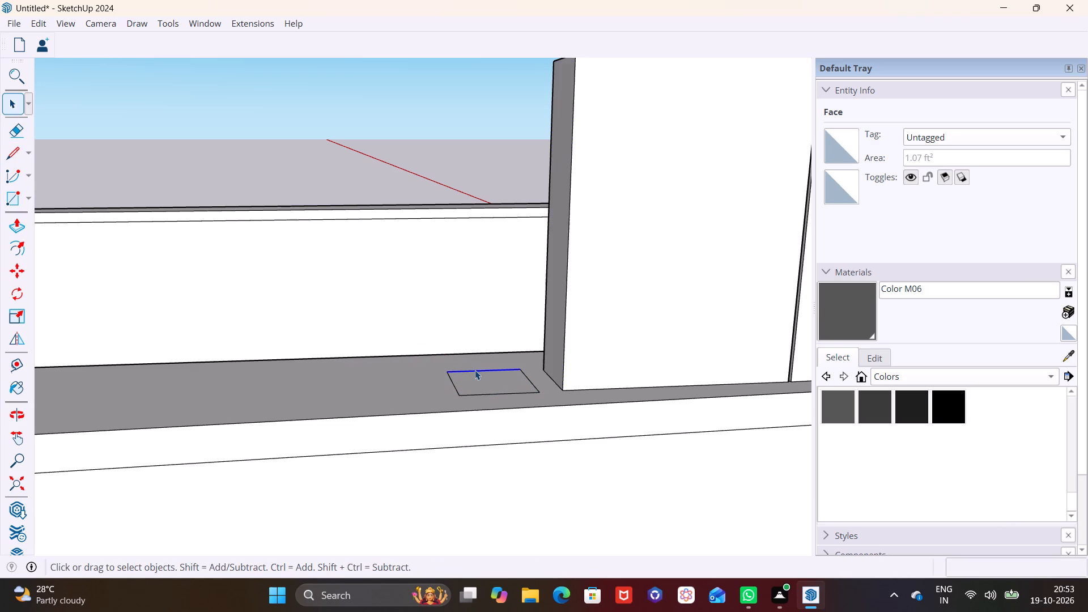
left_click(479, 379)
left_click(19, 227)
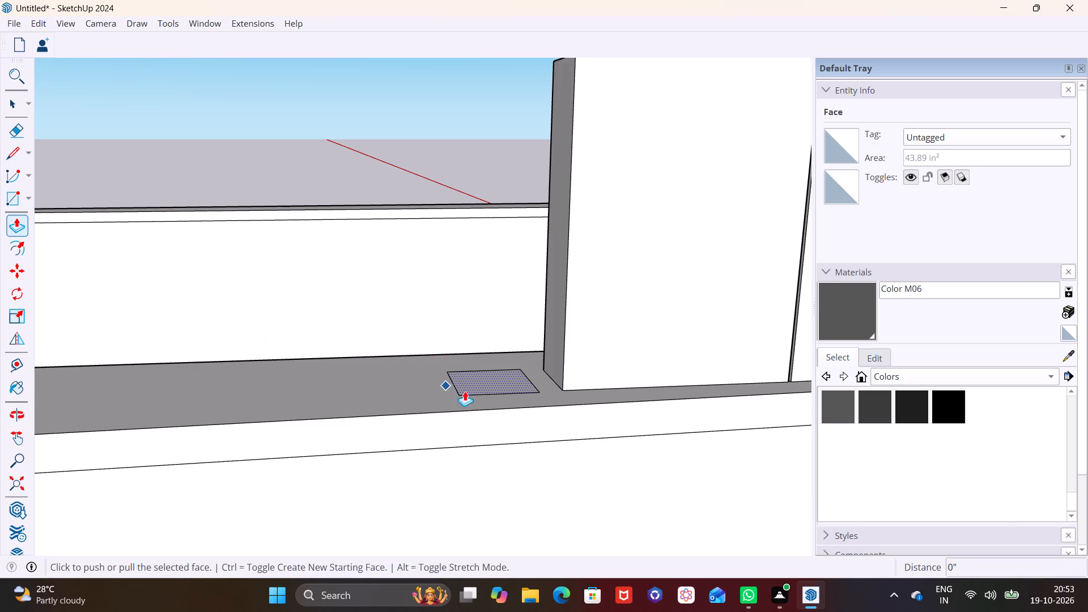
left_click(511, 382)
scroll(509, 283, "down", 4)
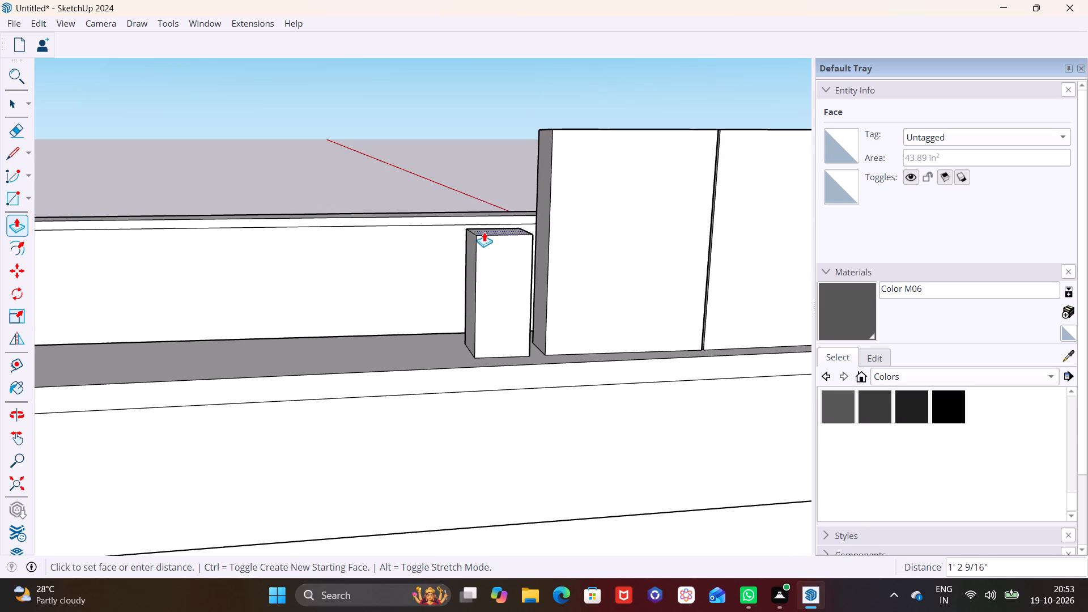
left_click(563, 130)
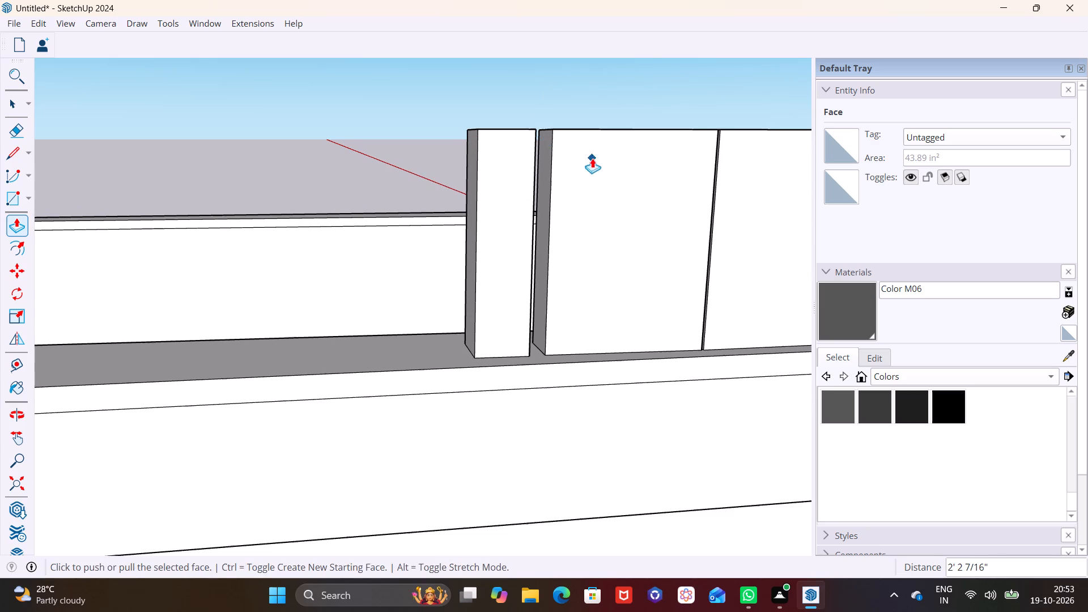
Push the sixth block's front face back about 1/4" in line with the fifth block's front.
middle_click_drag(592, 158, 505, 216)
scroll(535, 182, "up", 3)
scroll(546, 249, "down", 5)
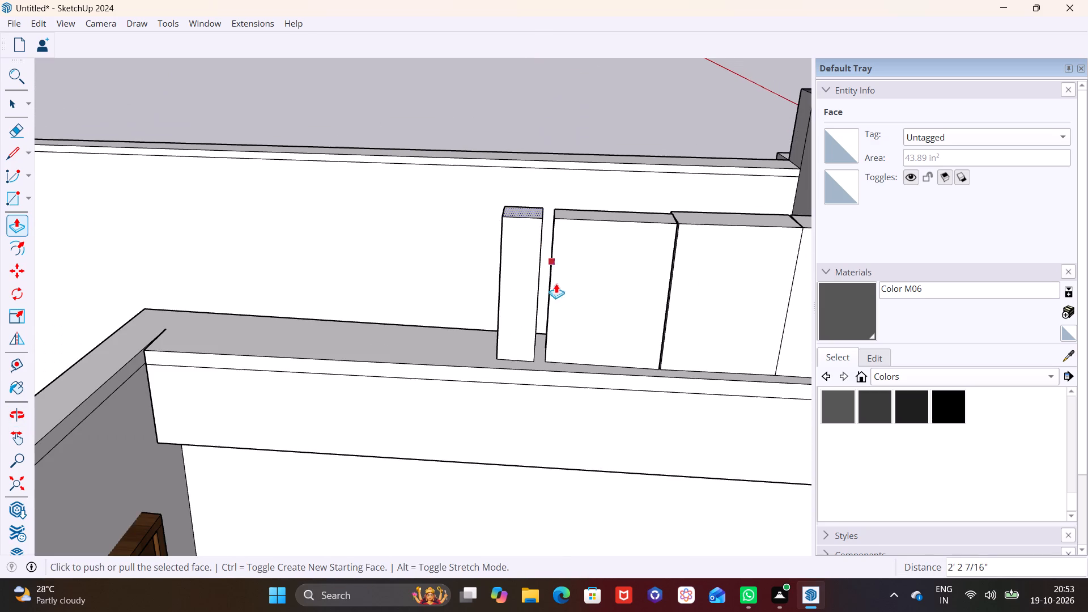
middle_click_drag(526, 297, 762, 335)
scroll(562, 304, "up", 3)
middle_click_drag(415, 273, 425, 275)
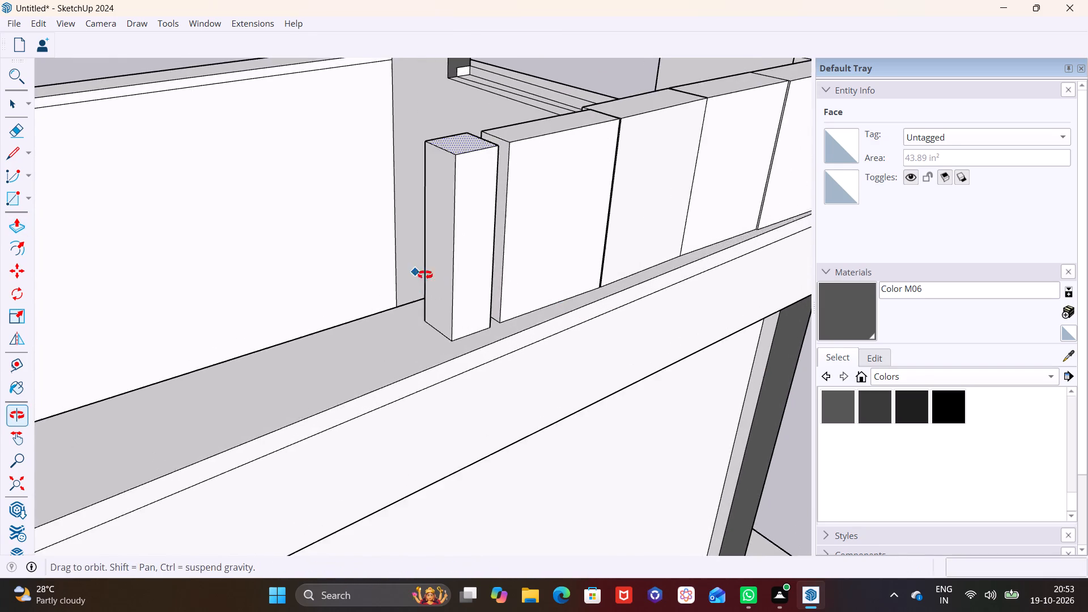
middle_click_drag(425, 275, 516, 291)
left_click(6, 103)
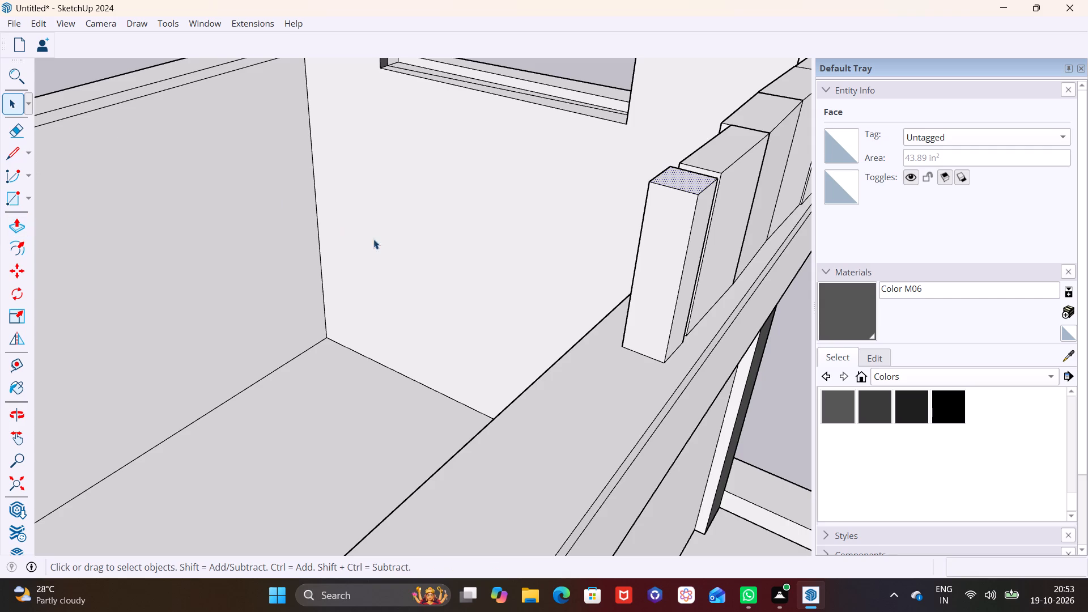
left_click(683, 276)
left_click(694, 275)
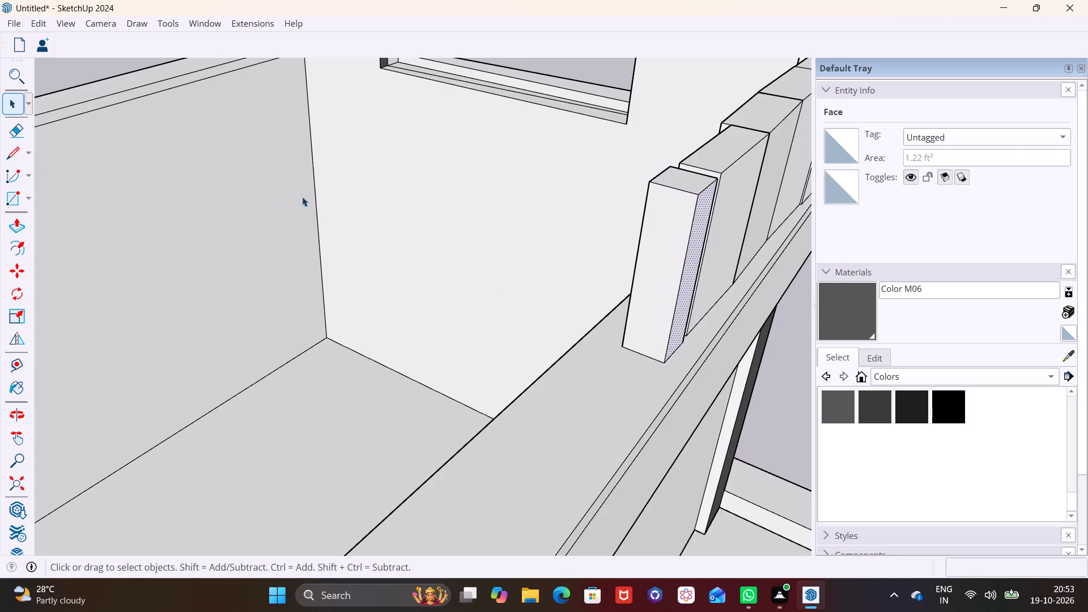
left_click(15, 227)
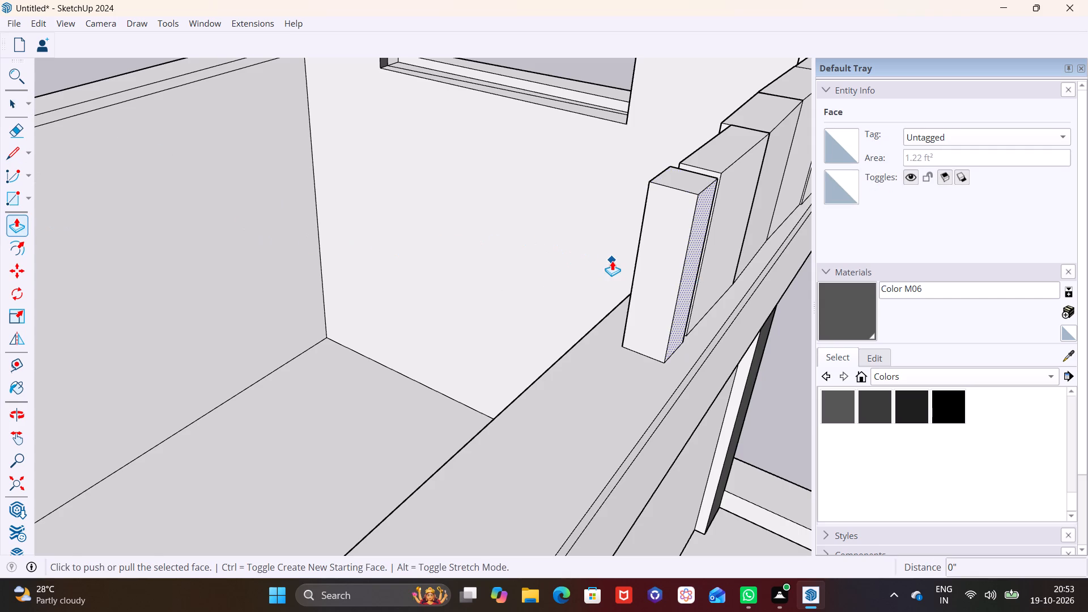
left_click(692, 258)
left_click(729, 163)
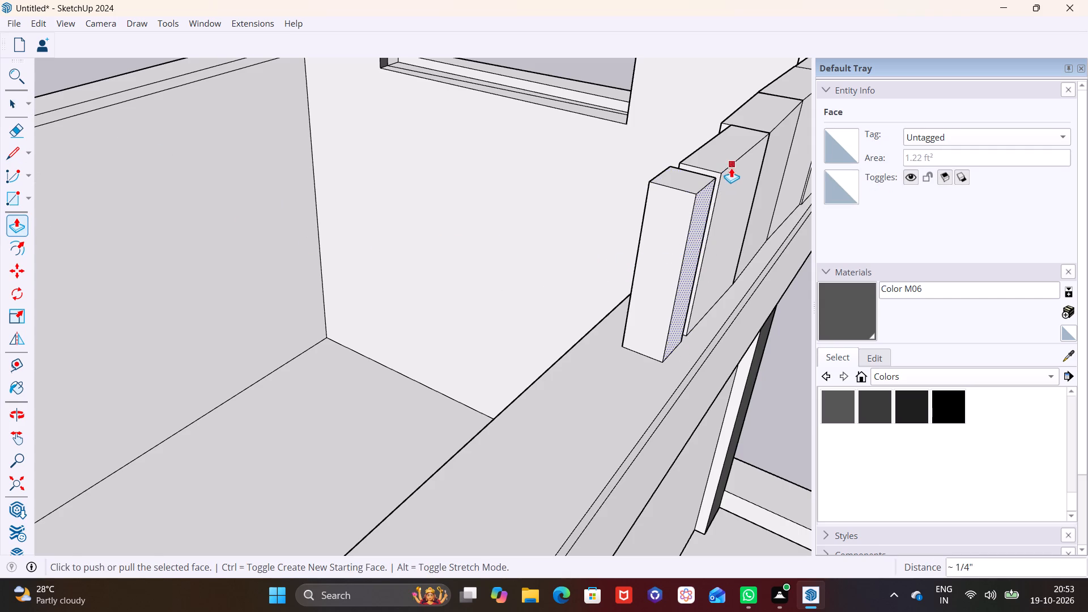
Pull the sixth block's inner side face about 2" to meet the fifth block.
middle_click_drag(698, 234, 424, 252)
scroll(485, 289, "up", 3)
middle_click_drag(450, 294, 372, 294)
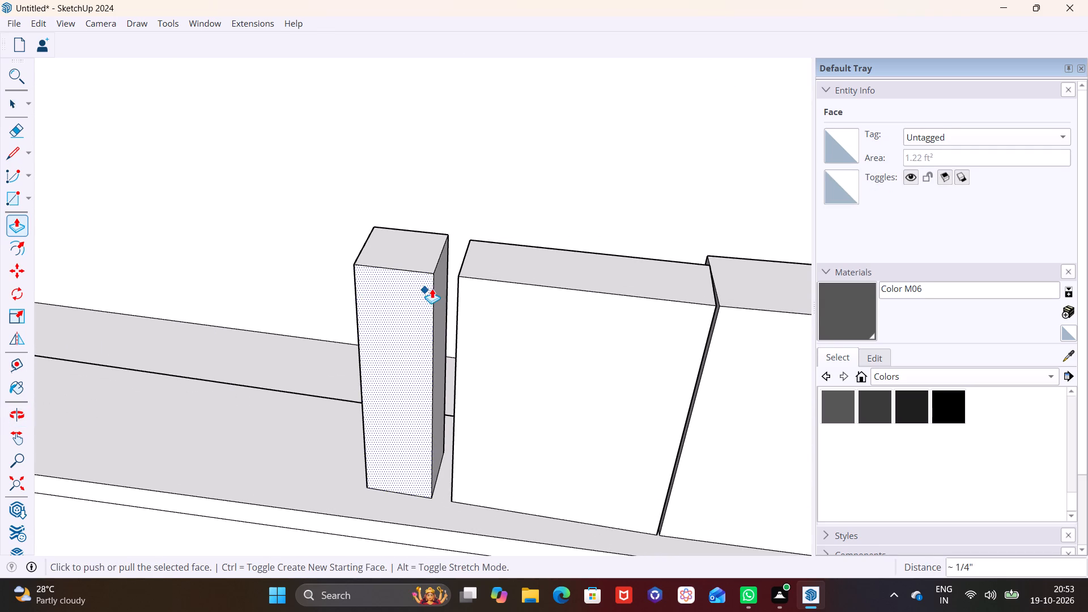
left_click(5, 103)
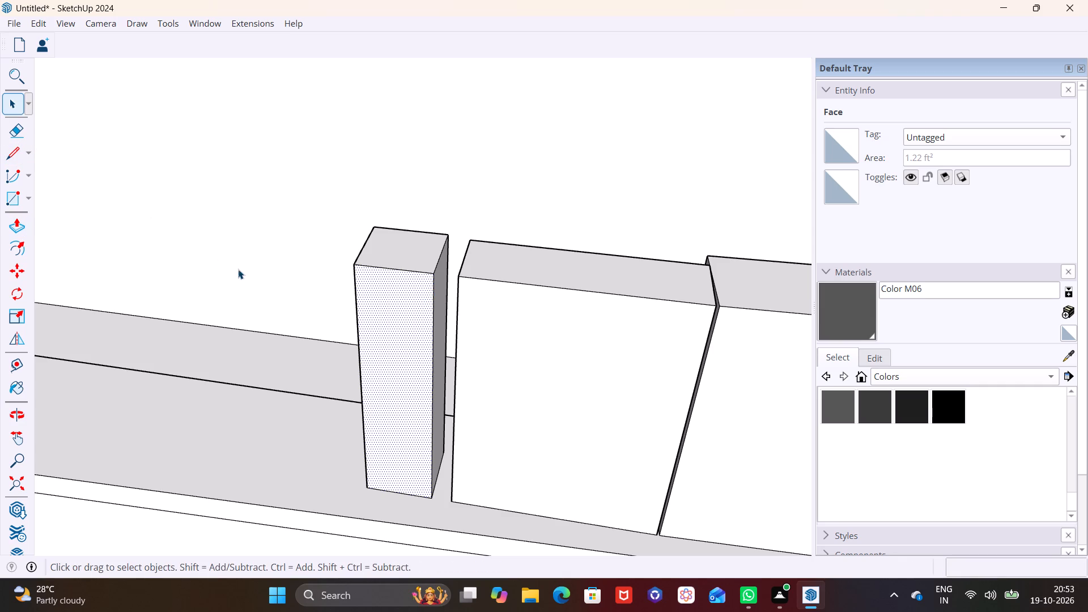
left_click(435, 316)
left_click(441, 314)
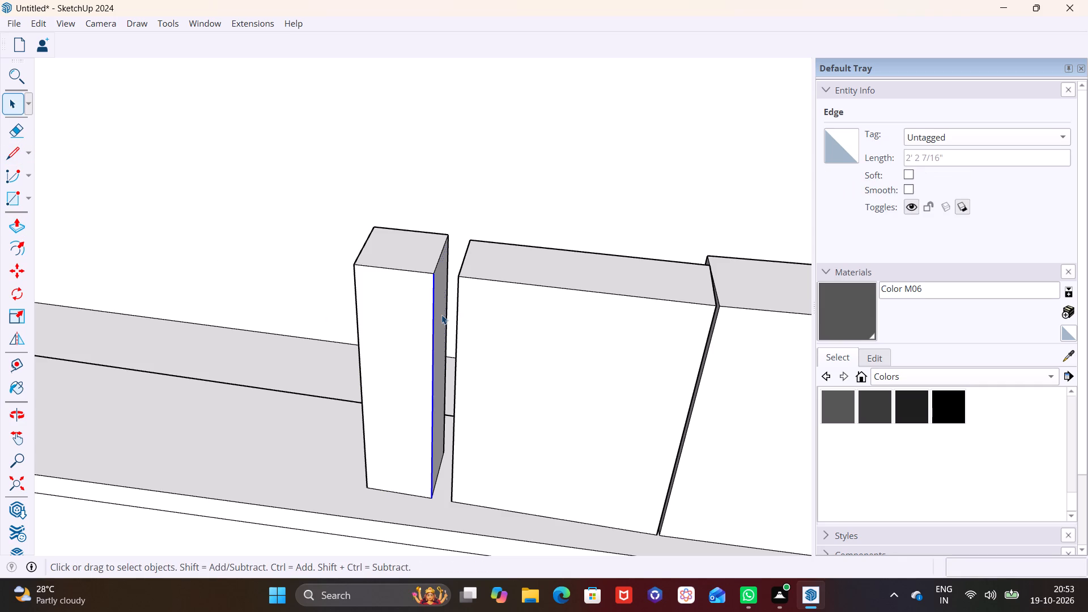
left_click(18, 227)
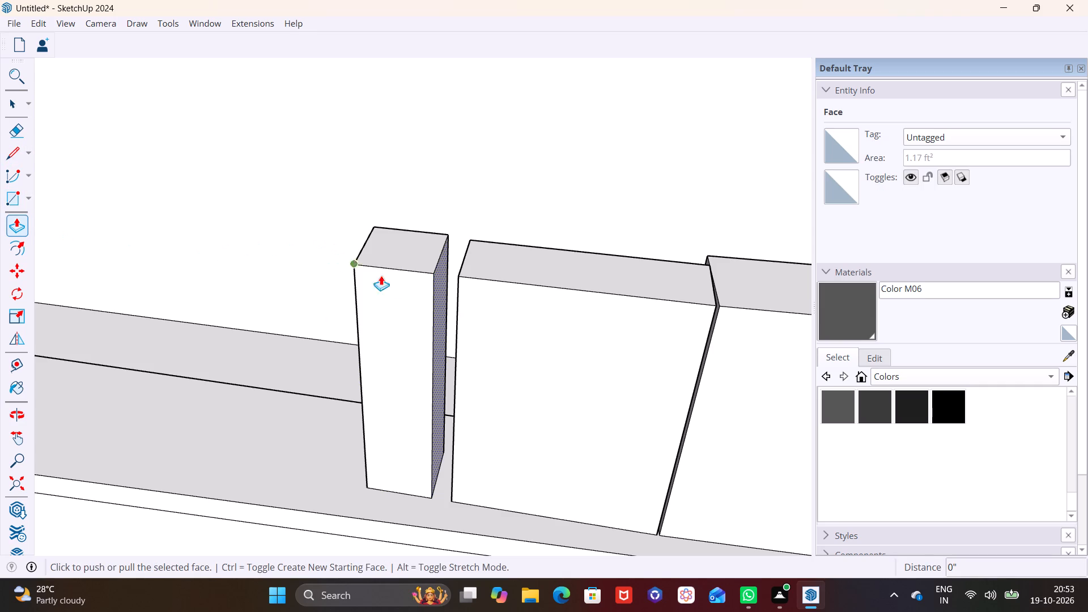
left_click(439, 290)
left_click(465, 289)
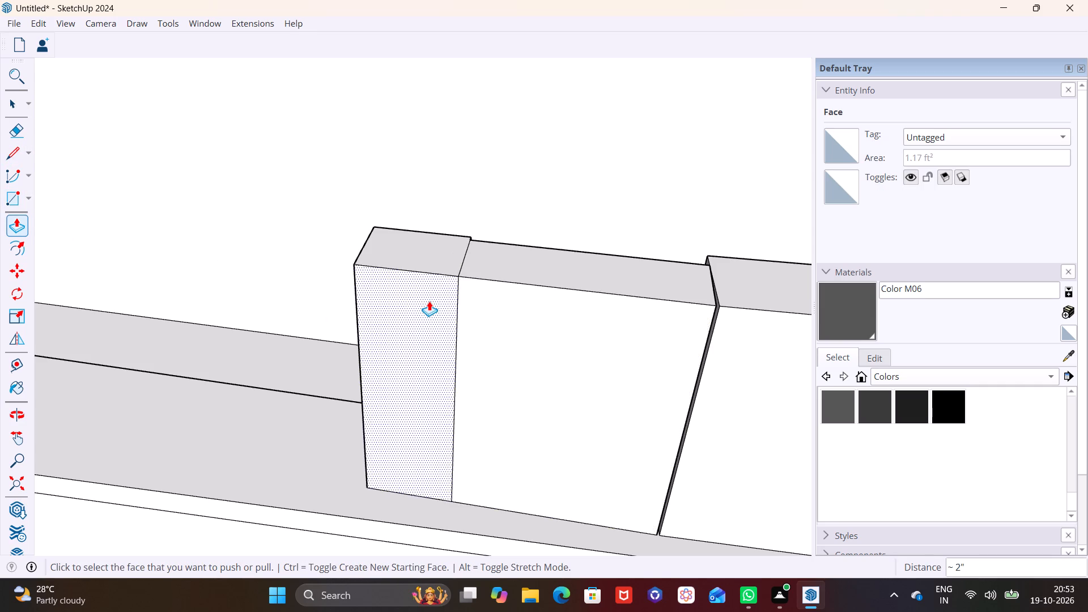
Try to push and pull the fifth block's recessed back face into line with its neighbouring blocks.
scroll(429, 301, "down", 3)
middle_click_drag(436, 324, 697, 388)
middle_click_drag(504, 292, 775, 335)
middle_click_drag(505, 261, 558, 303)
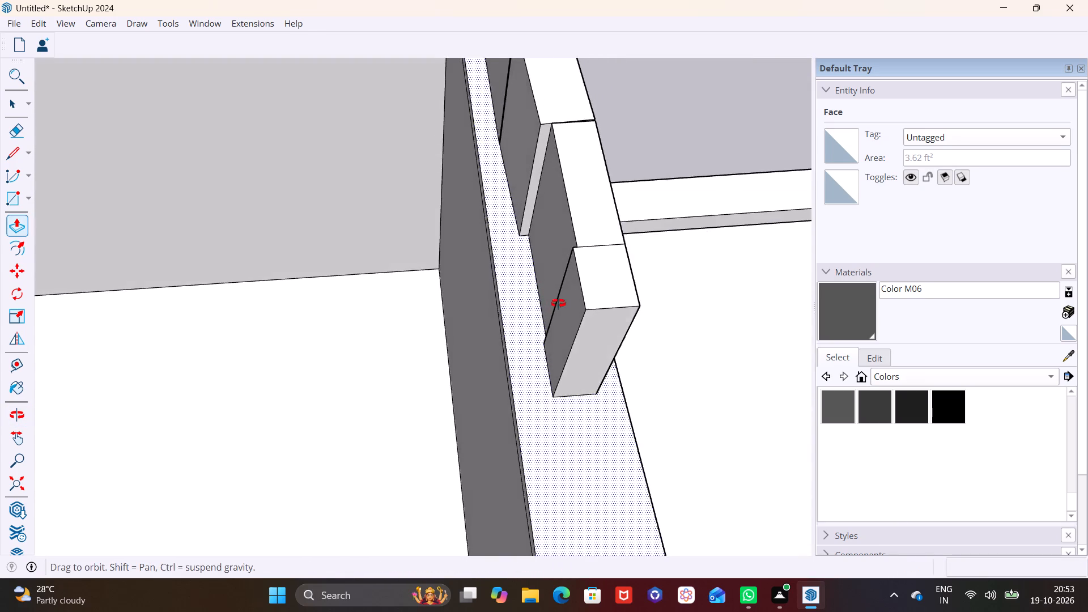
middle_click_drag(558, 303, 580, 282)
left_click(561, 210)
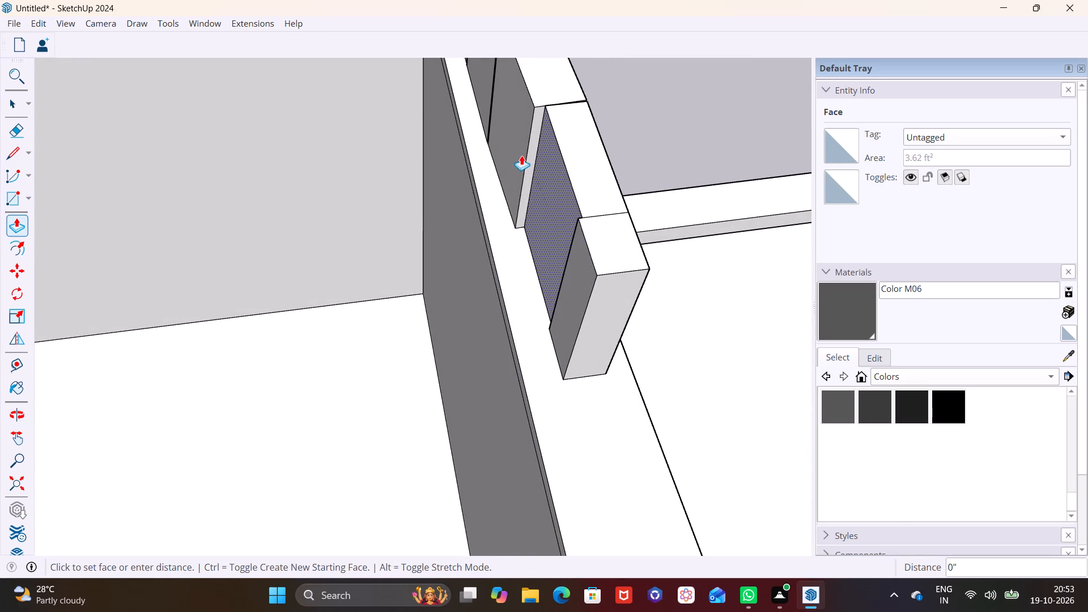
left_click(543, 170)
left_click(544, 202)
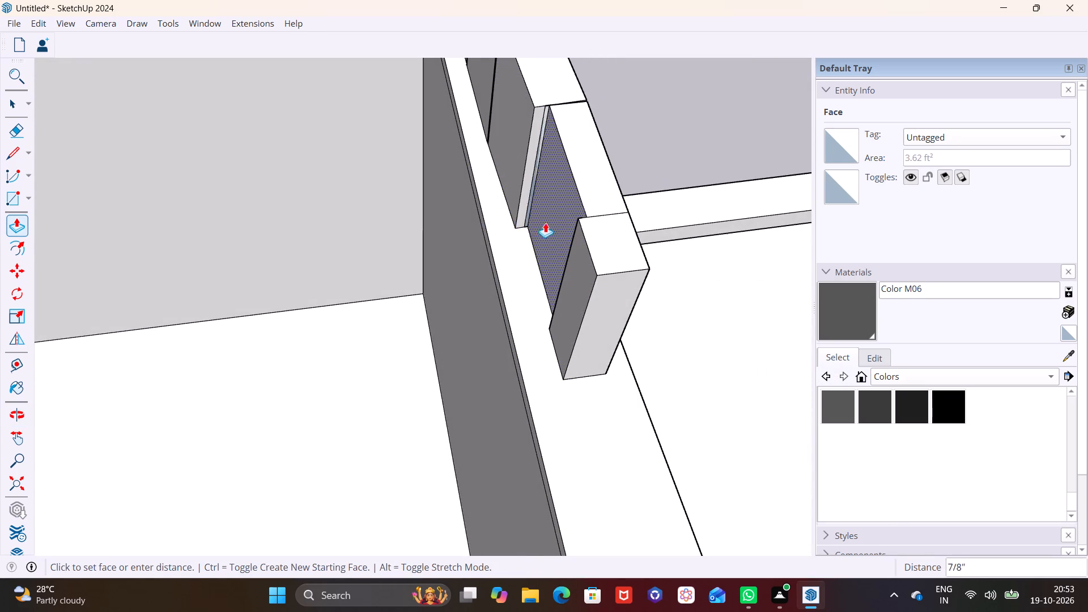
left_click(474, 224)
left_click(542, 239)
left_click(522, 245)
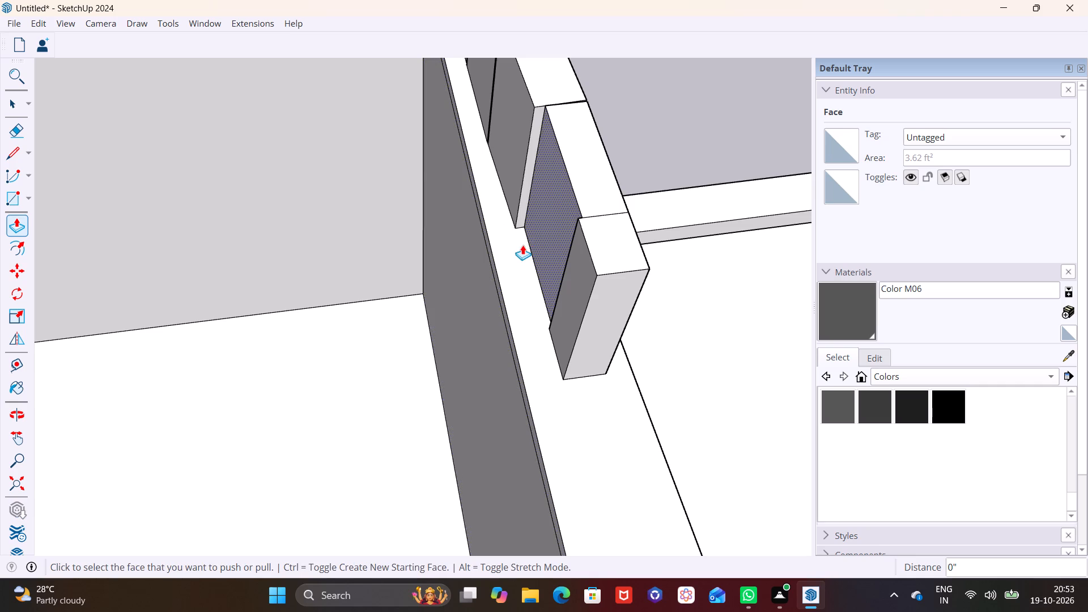
Pull the sixth block's free end face outward 1' 3" along the roof edge.
scroll(525, 265, "down", 4)
middle_click_drag(513, 296, 332, 212)
middle_click_drag(389, 179, 324, 186)
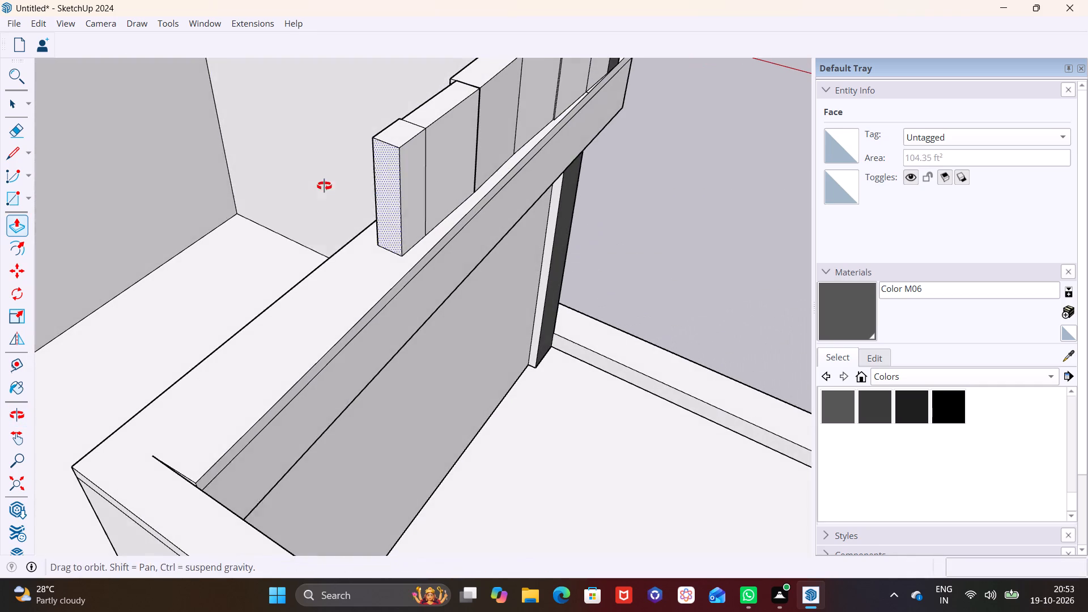
middle_click_drag(324, 186, 322, 186)
left_click(386, 182)
left_click(338, 220)
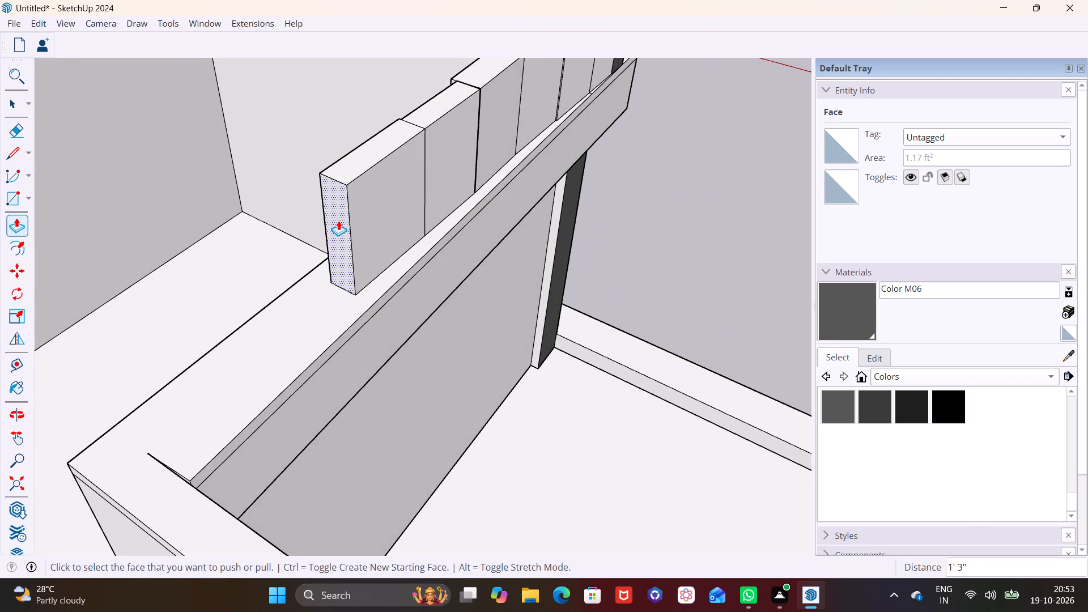
Draw a rectangle about 7 3/8" by 11 15/16" on the roof strip, just beyond the sixth block's free end.
scroll(481, 250, "down", 3)
middle_click_drag(485, 280, 304, 153)
scroll(433, 151, "down", 2)
middle_click_drag(444, 184, 432, 231, "shift")
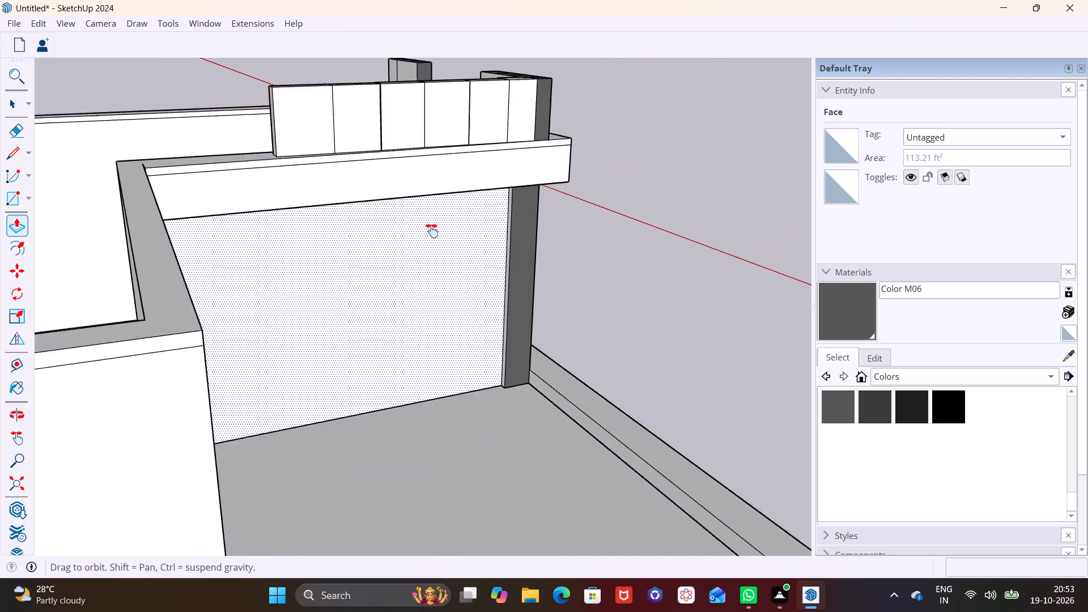
middle_click_drag(432, 231, 419, 402, "shift")
middle_click_drag(413, 373, 246, 283)
scroll(163, 236, "up", 3)
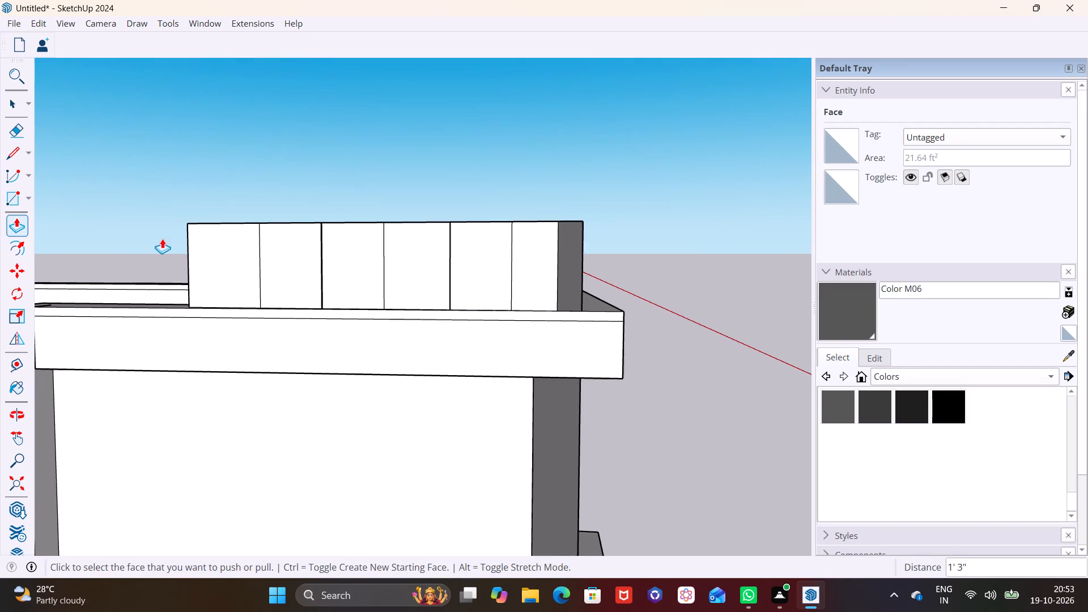
middle_click_drag(238, 294, 460, 301, "shift")
scroll(240, 294, "up", 1, "shift")
middle_click_drag(401, 336, 398, 351)
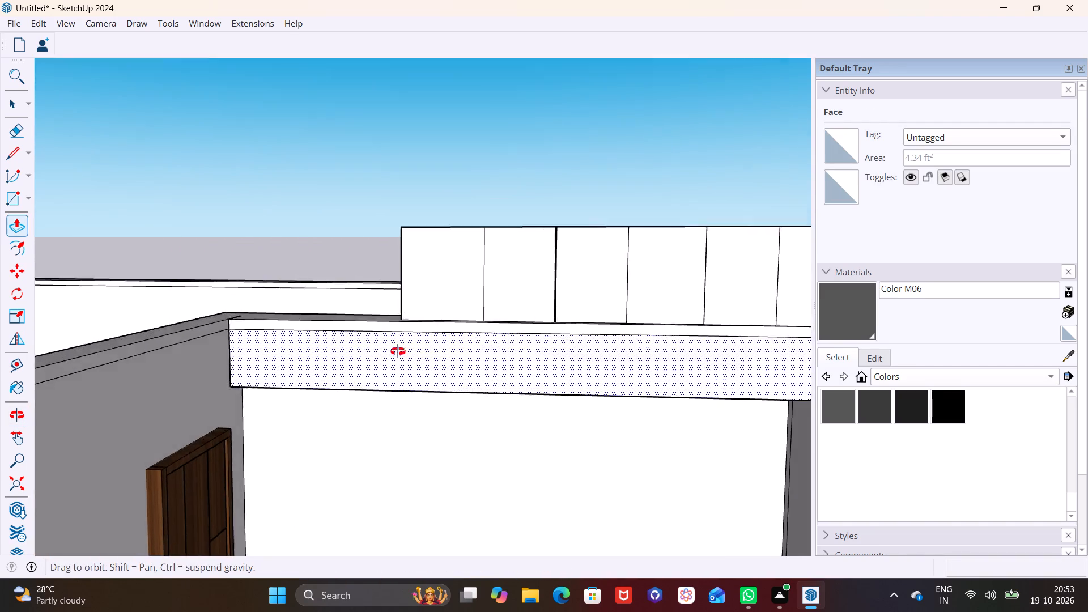
middle_click_drag(398, 351, 455, 467)
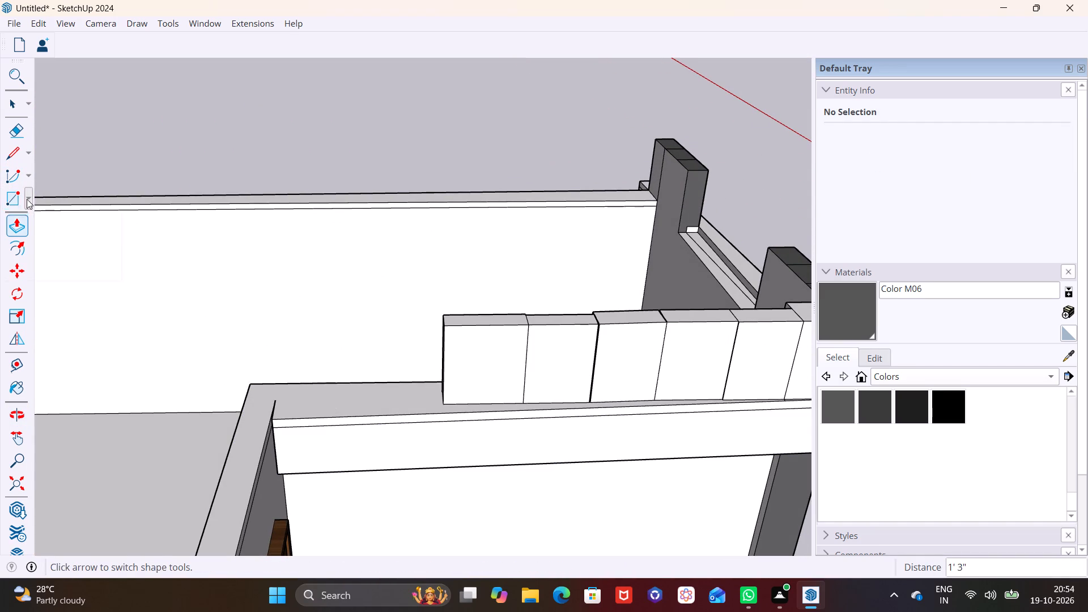
left_click(27, 199)
left_click(42, 223)
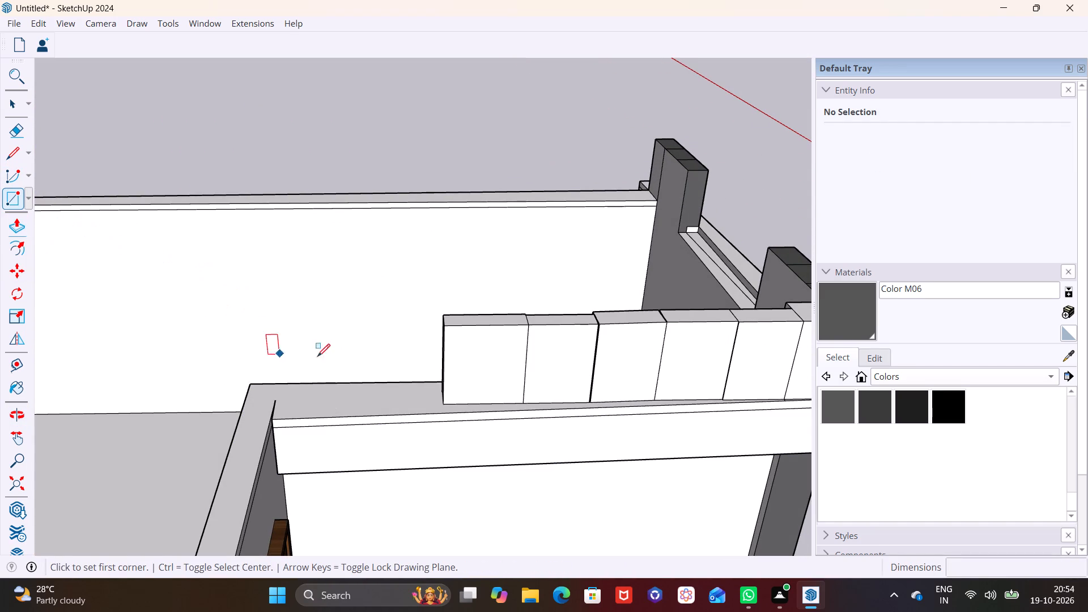
scroll(457, 449, "up", 2)
middle_click_drag(459, 434, 475, 473)
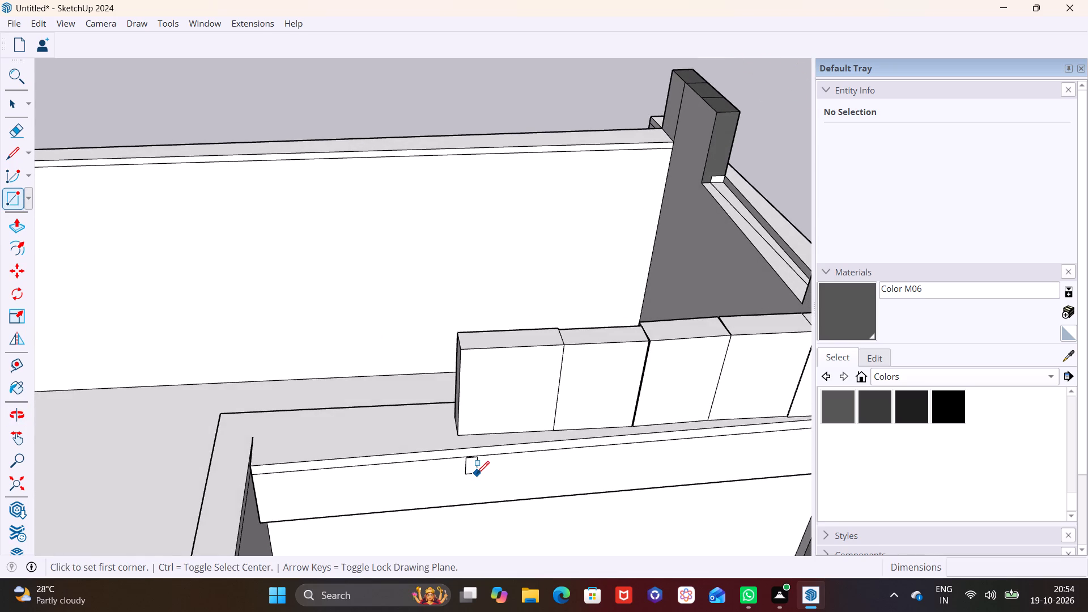
left_click(436, 411)
left_click(389, 434)
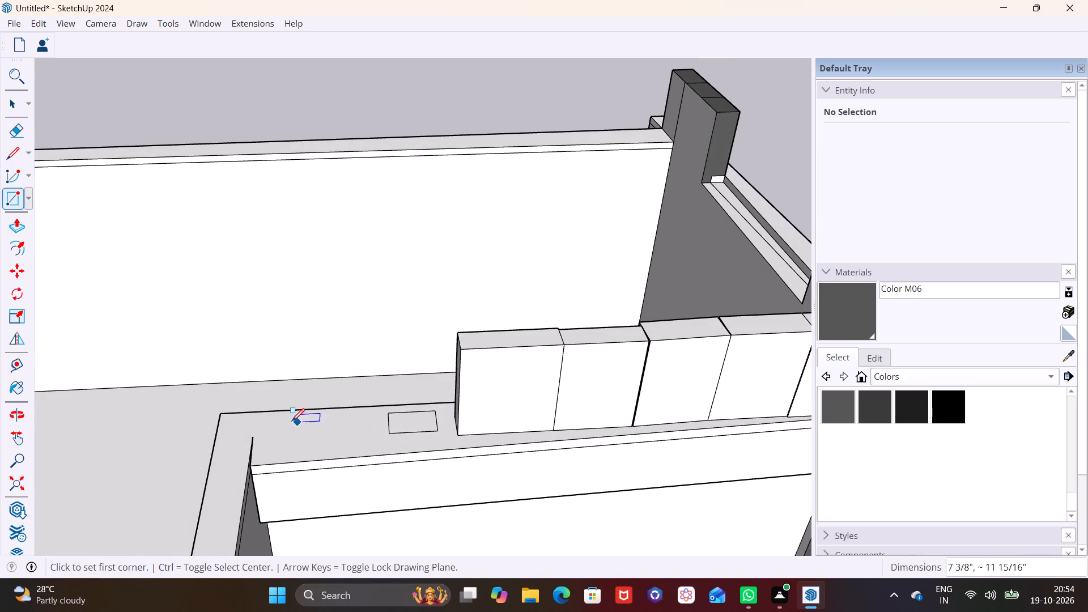
Draw a second rectangle about 6 1/4" by 1' 8 5/16" on the roof strip, nearer the corner.
left_click(266, 427)
left_click(347, 440)
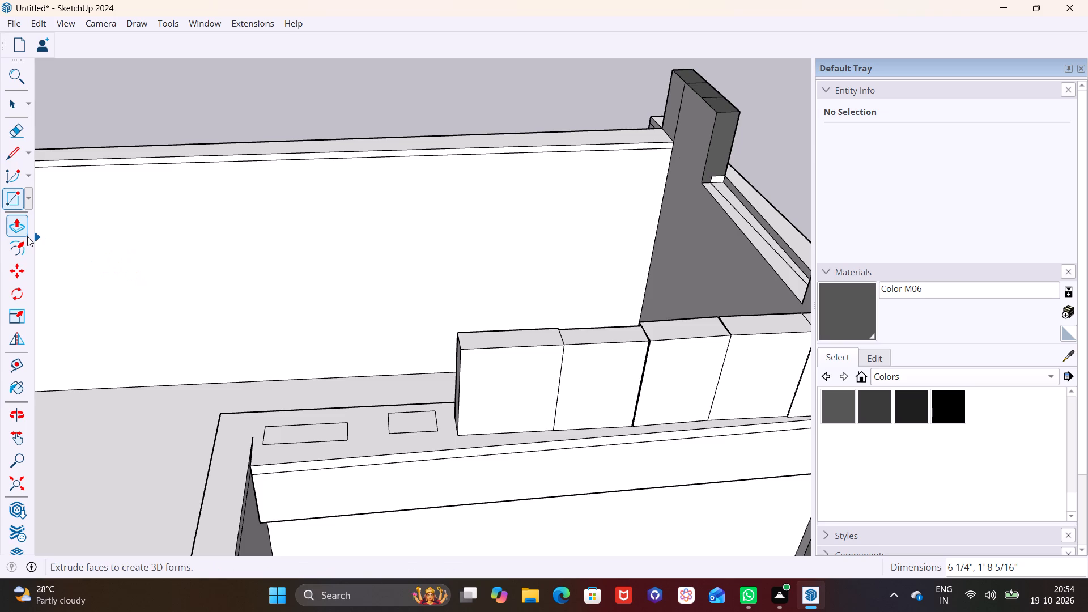
Pull the rectangle nearest the sixth block up 2' 2 7/16" to the row's top, forming a seventh block.
left_click(13, 108)
left_click(416, 418)
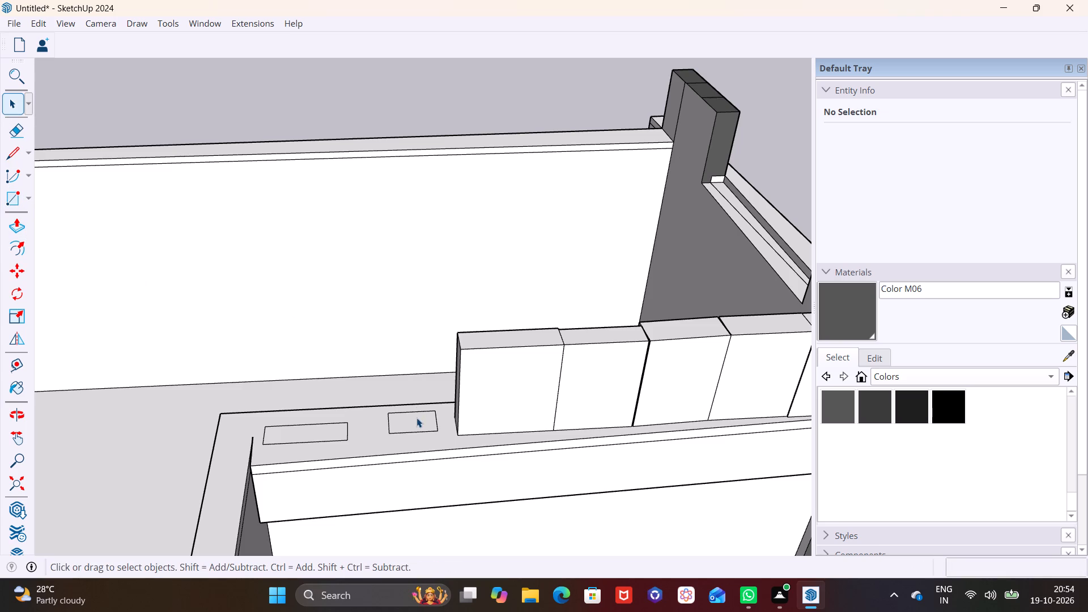
left_click(21, 223)
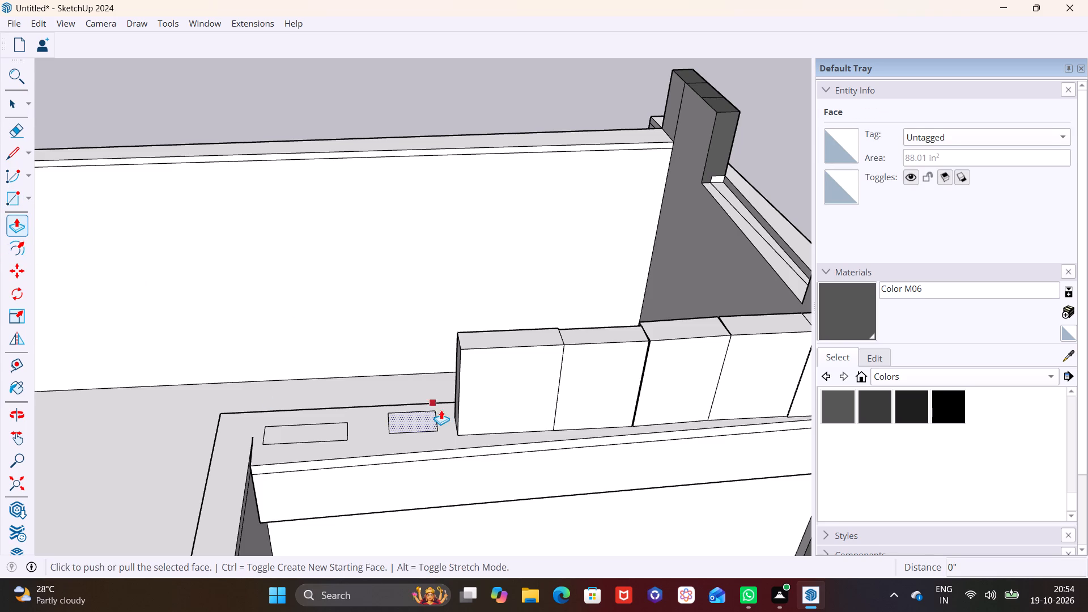
left_click(418, 422)
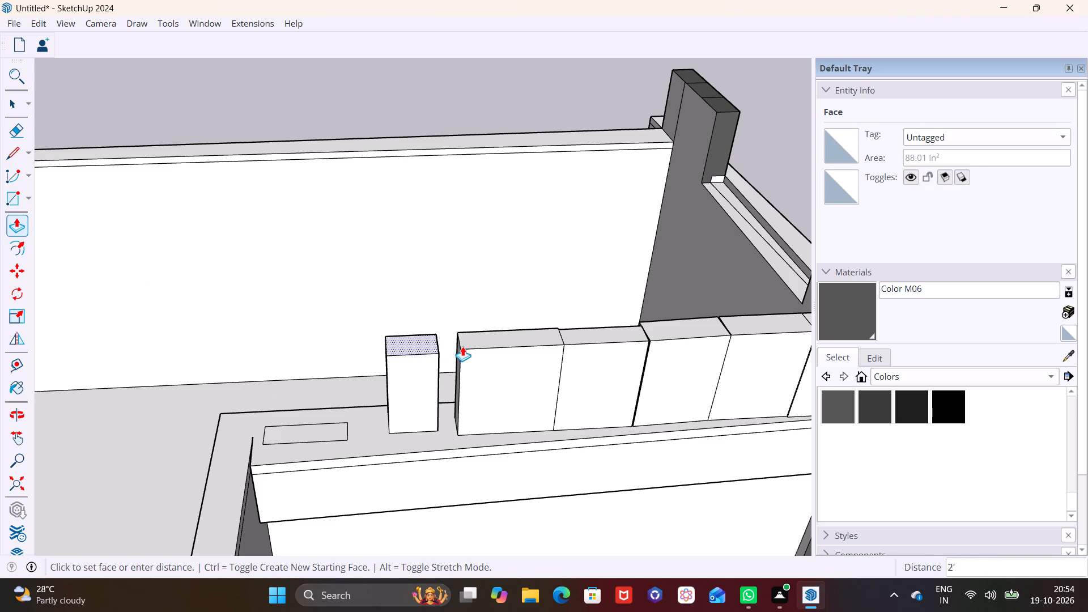
left_click(468, 346)
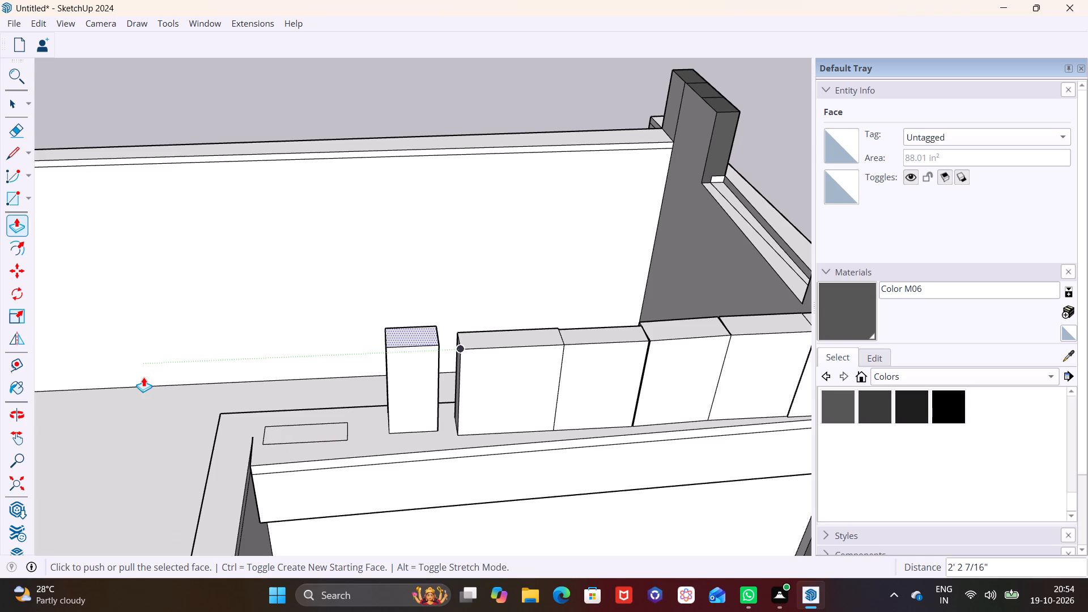
Pull the rectangle near the roof corner up 2' 2 7/16" to the seventh block's top, forming an eighth block.
left_click(15, 102)
left_click(318, 429)
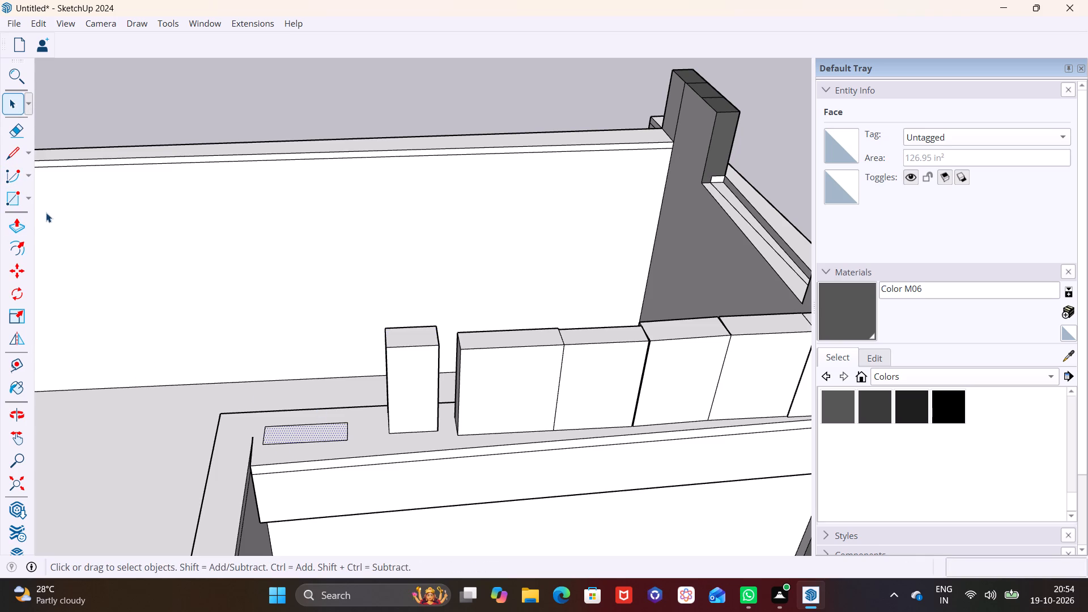
left_click(12, 227)
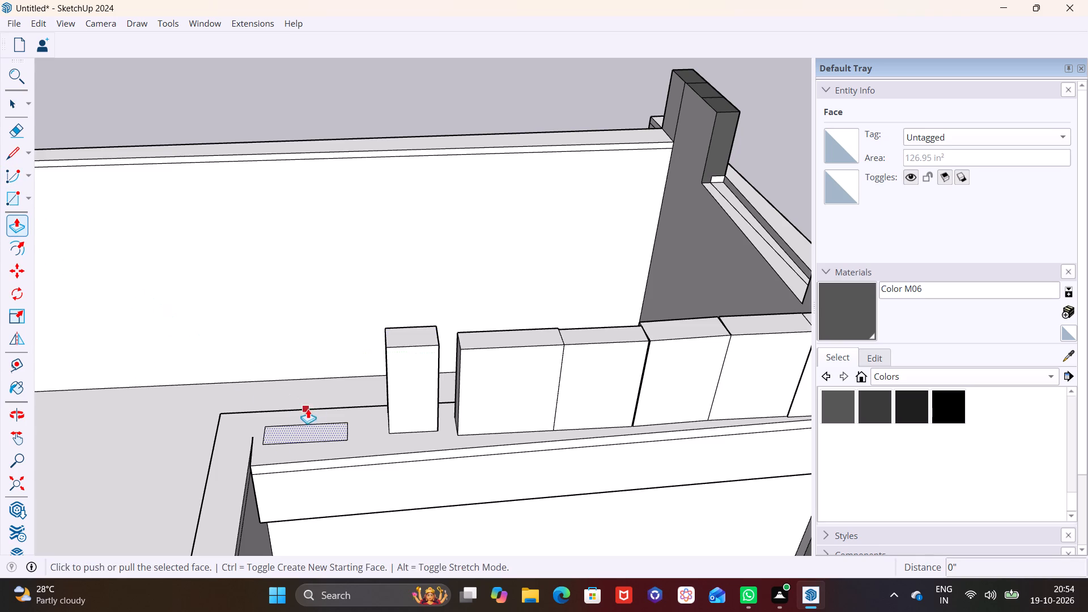
left_click(326, 427)
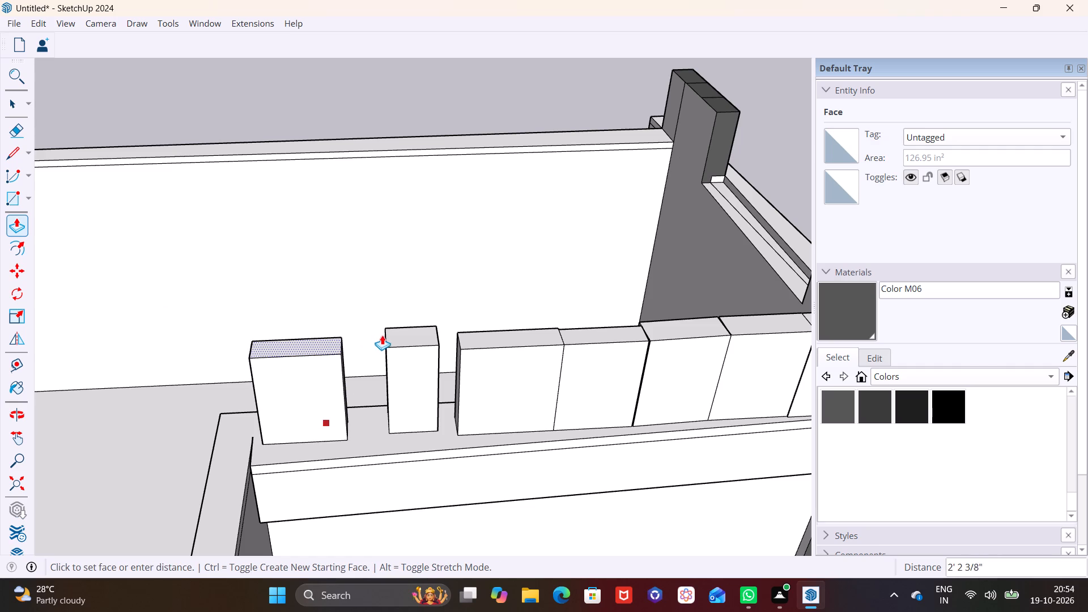
left_click(383, 334)
Pull the seventh block's side face about 6 1/2" toward the eighth block.
middle_click_drag(367, 404, 367, 267)
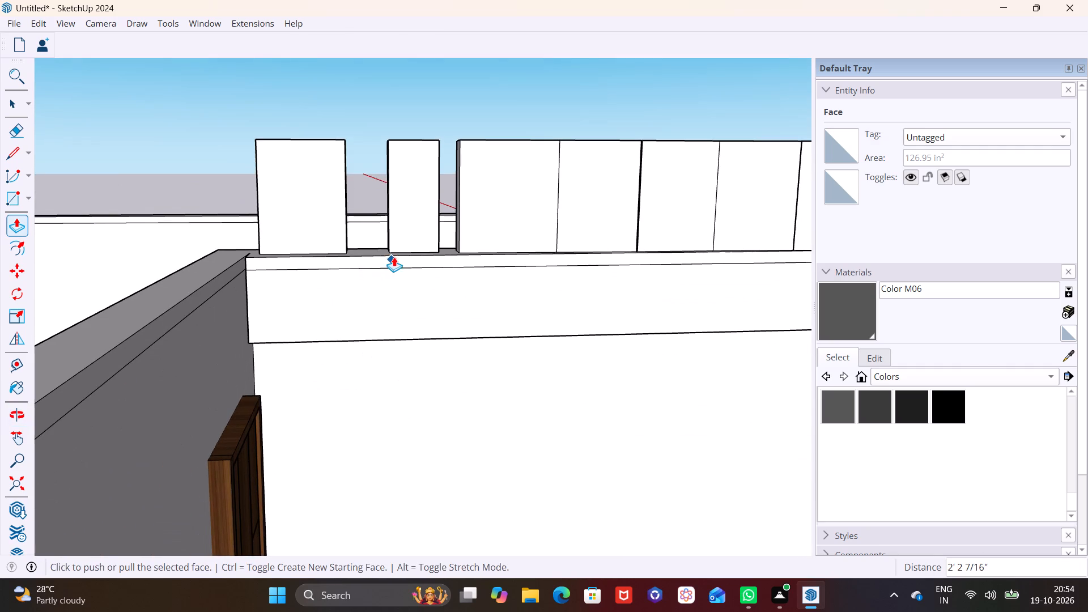
scroll(371, 192, "up", 5)
middle_click_drag(433, 204, 530, 229)
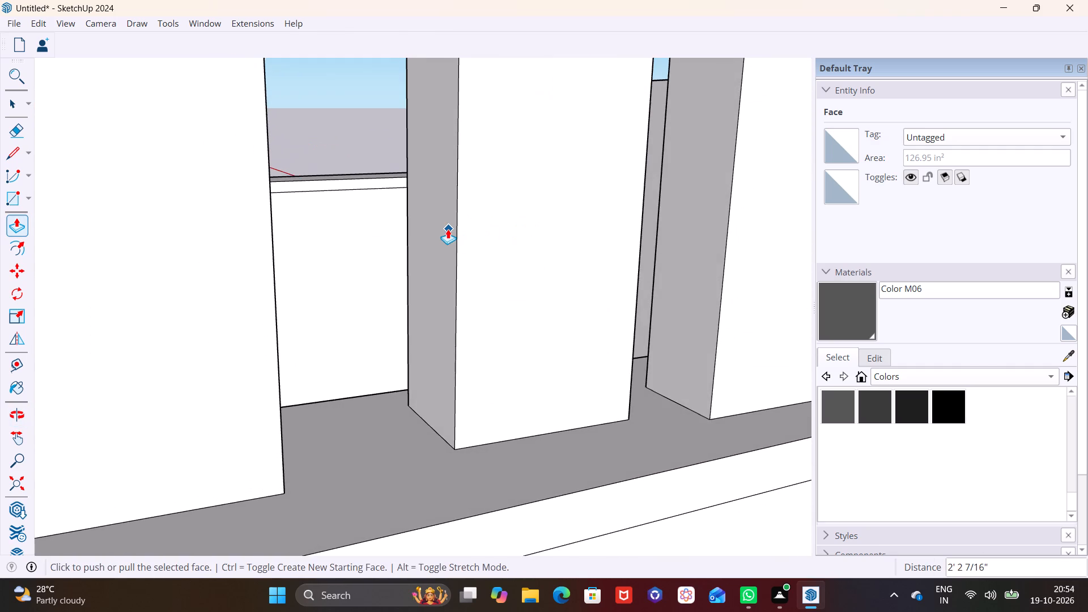
left_click(11, 97)
left_click(449, 250)
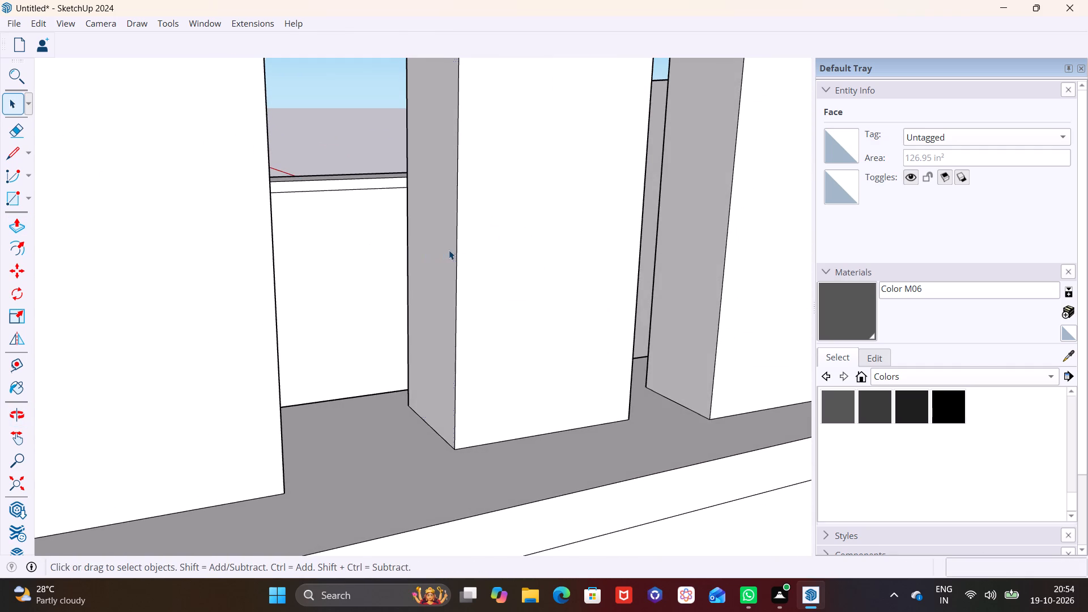
left_click(17, 226)
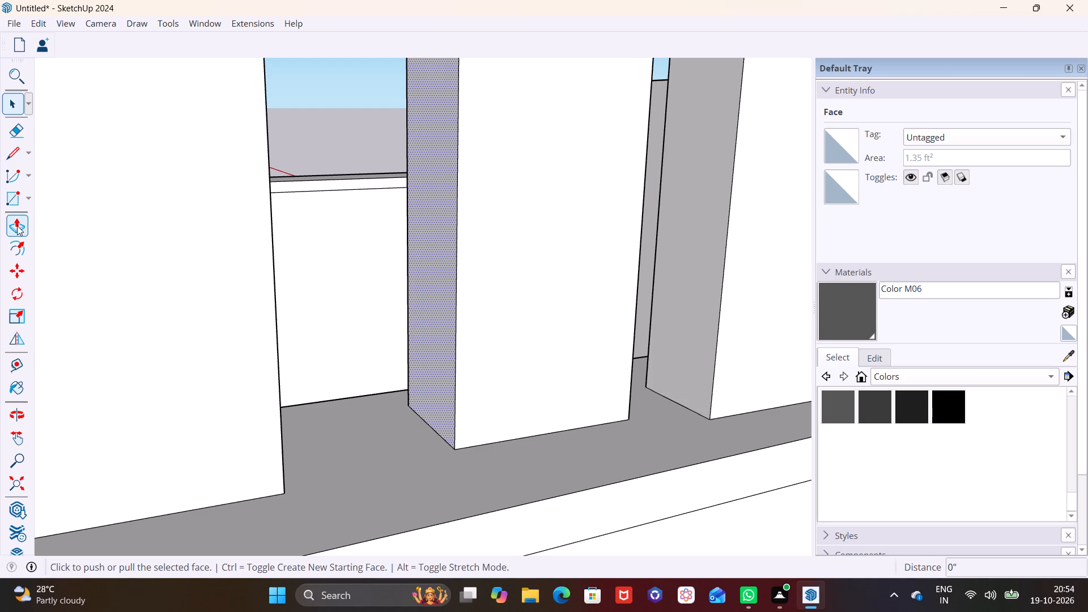
left_click(423, 289)
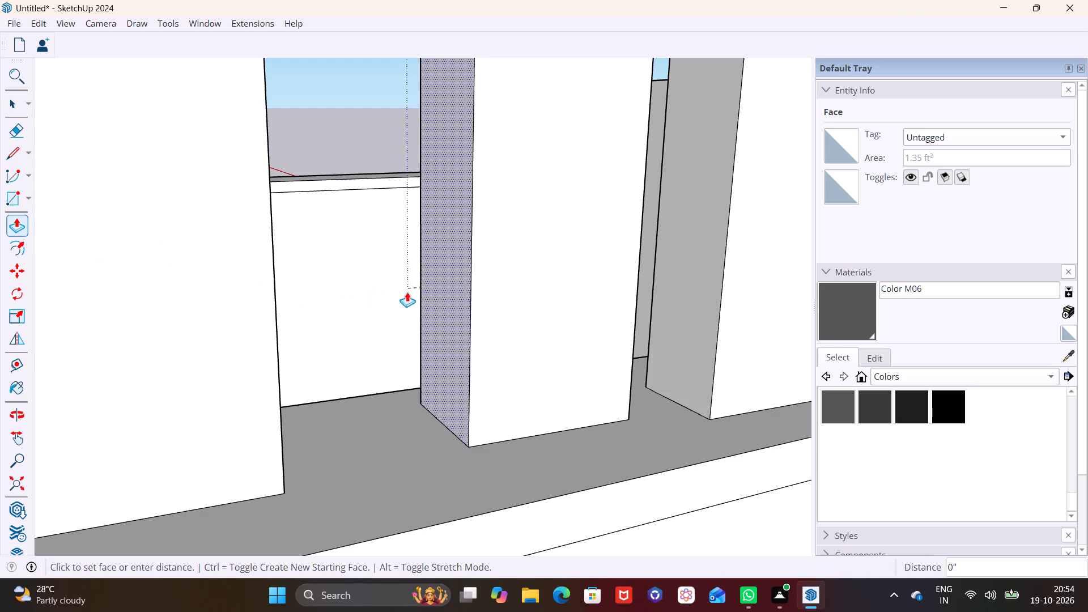
left_click(309, 314)
Pull the seventh block's opposite side face about 4 11/16" to meet the sixth block.
middle_click_drag(637, 318, 385, 385)
scroll(447, 360, "down", 3)
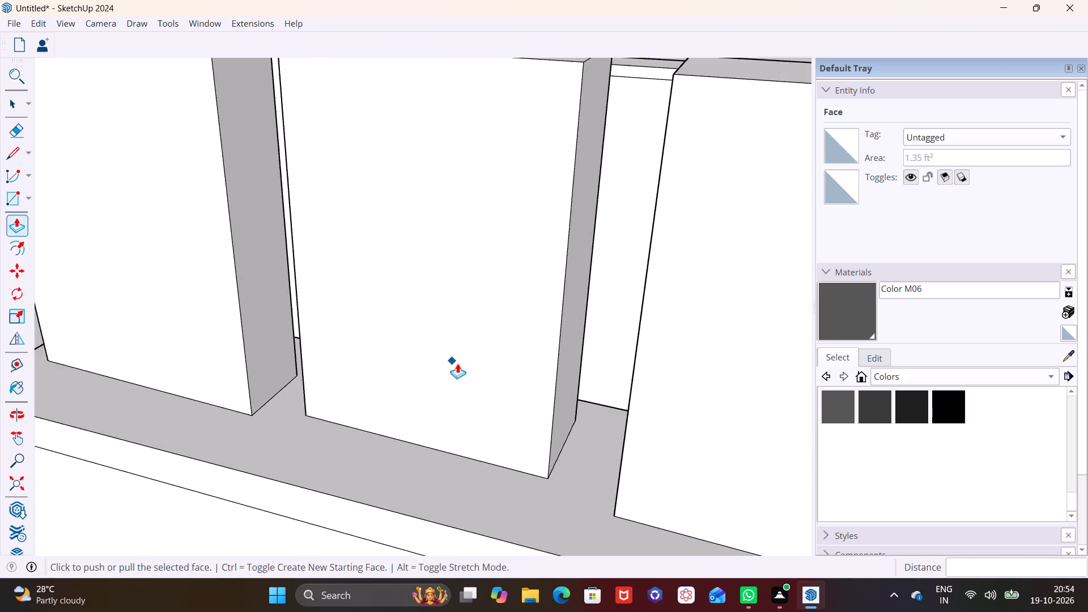
scroll(457, 363, "down", 1)
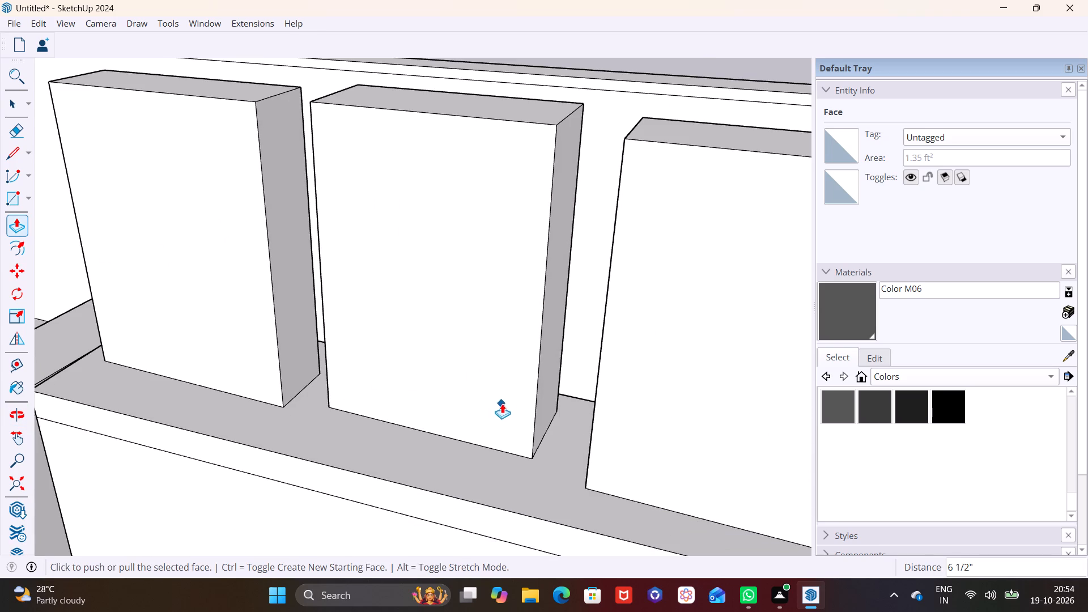
left_click(8, 109)
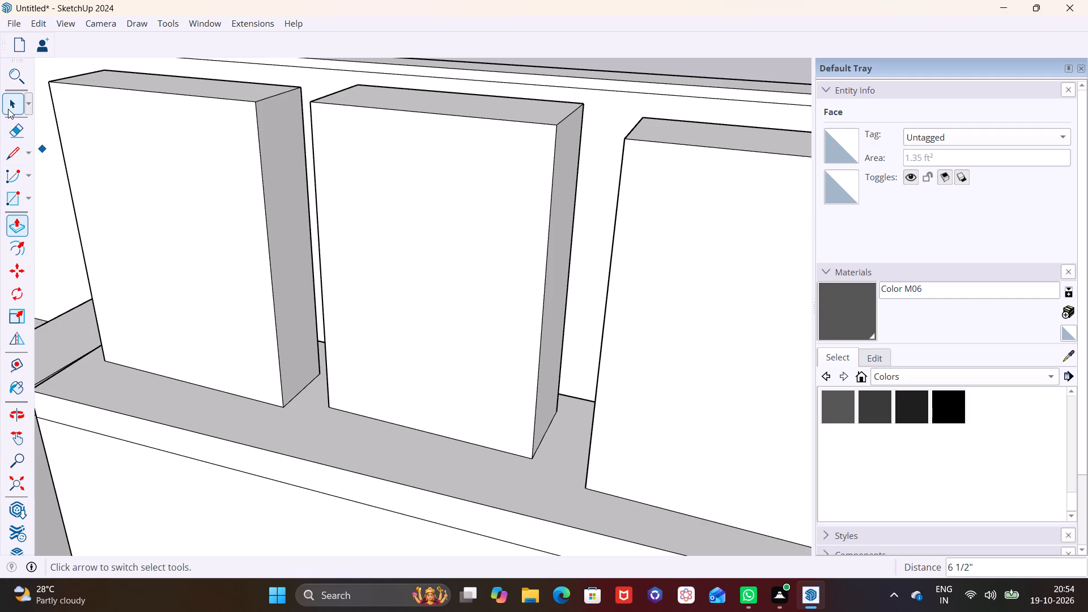
left_click(553, 315)
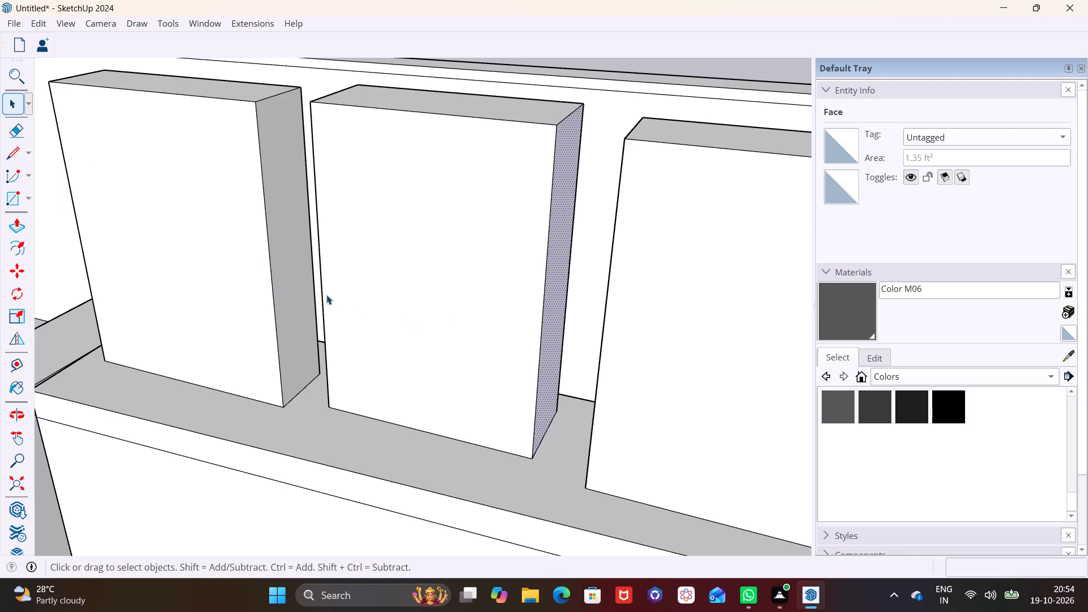
left_click(24, 226)
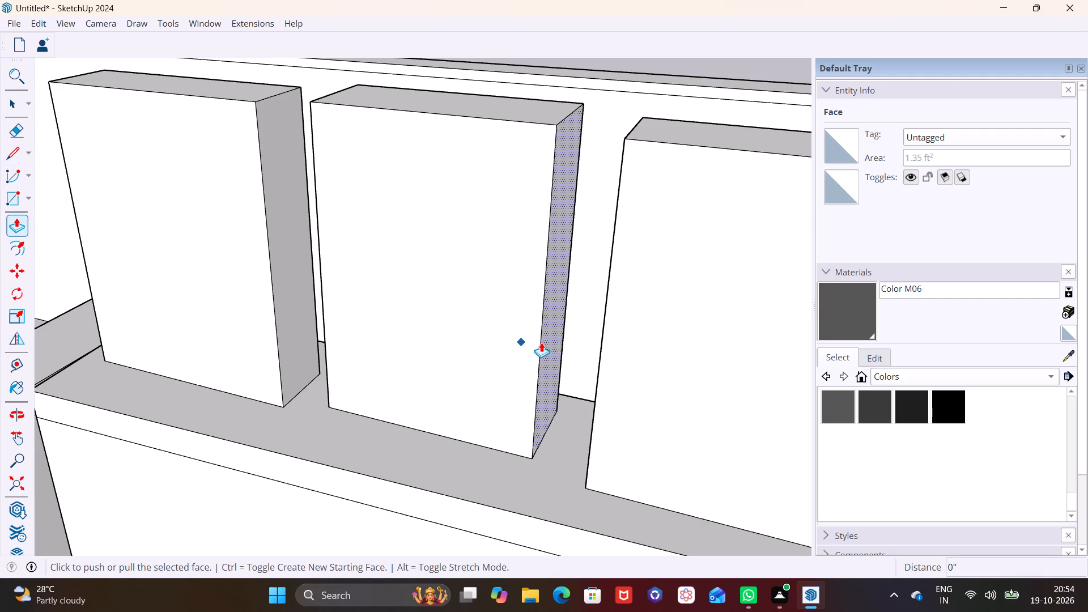
left_click(549, 345)
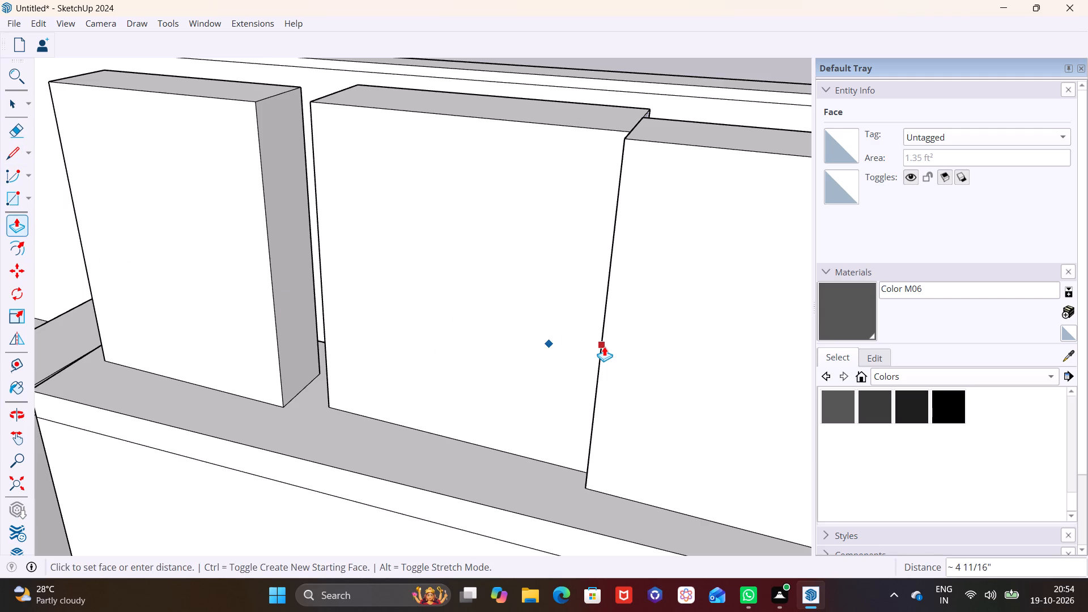
left_click(604, 346)
Pull the seventh block's door-side face outward until it is flush with the sixth block.
middle_click_drag(589, 328, 326, 455)
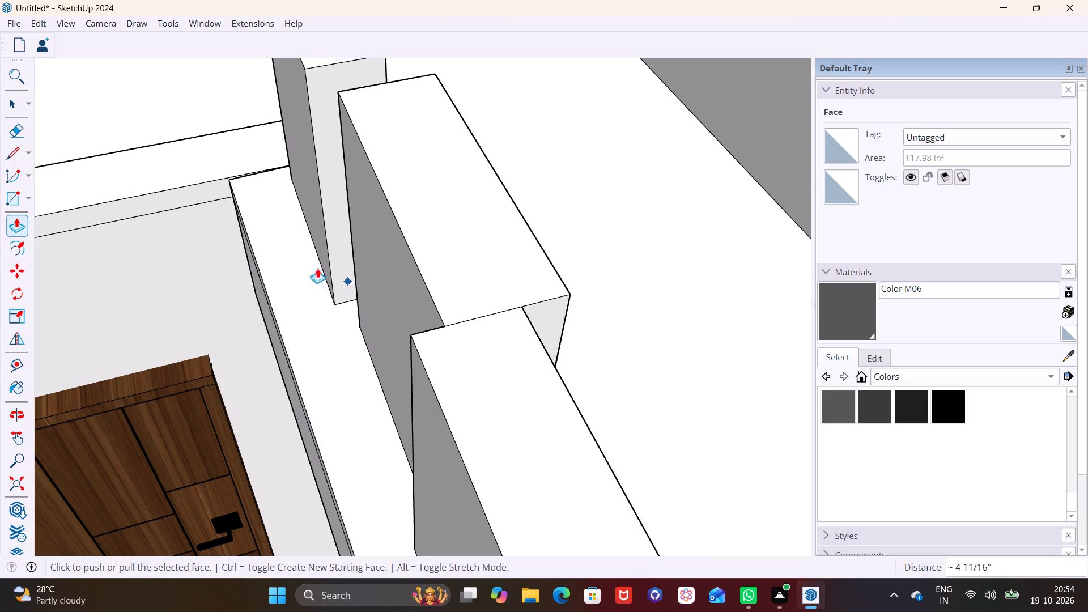
left_click(12, 107)
left_click(365, 275)
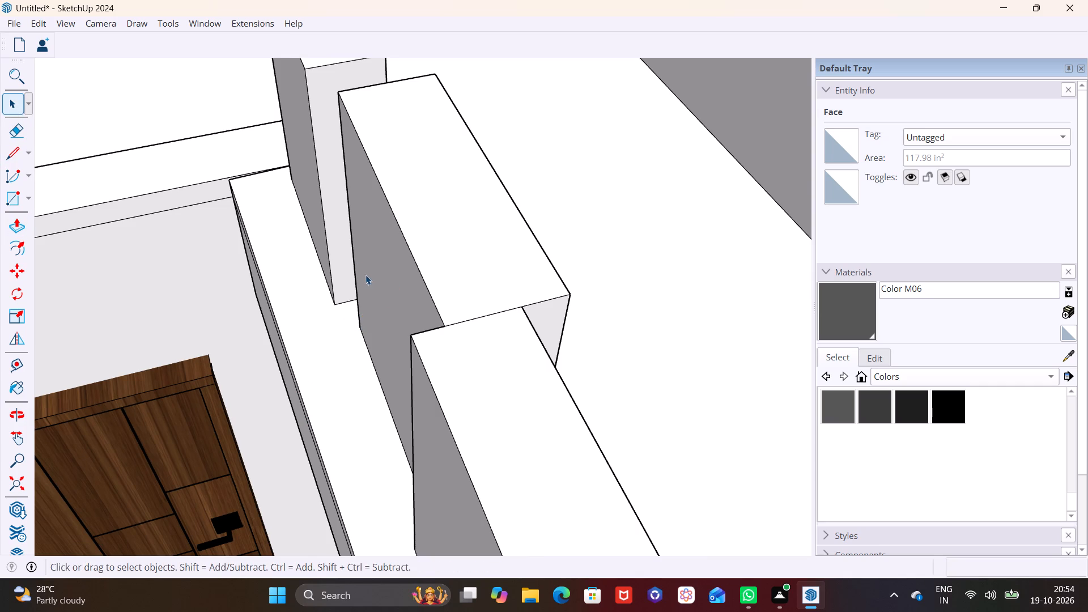
left_click(15, 227)
left_click(406, 306)
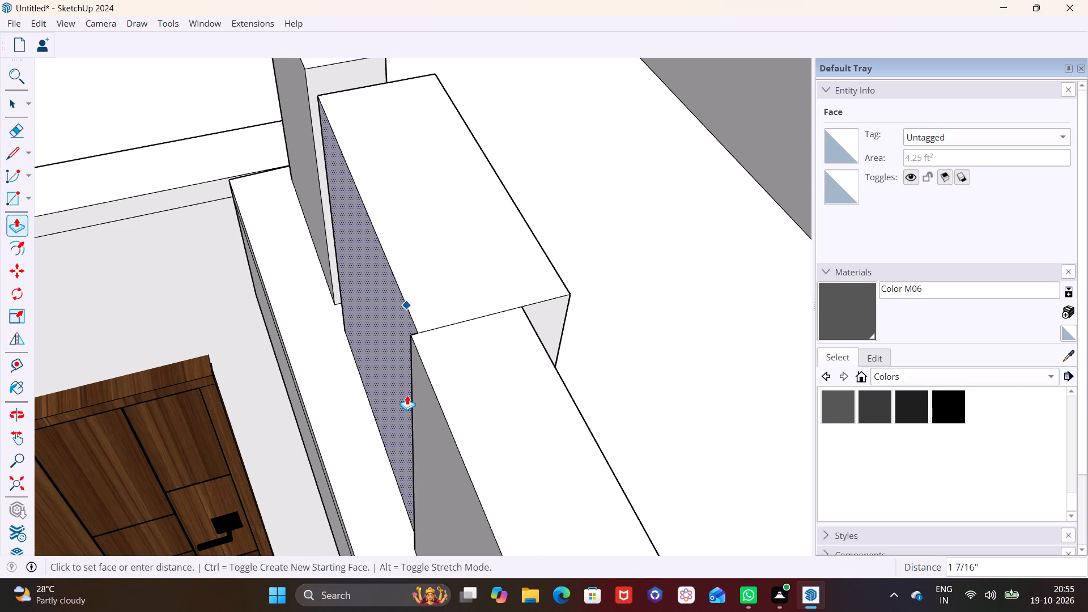
left_click(407, 395)
left_click(401, 333)
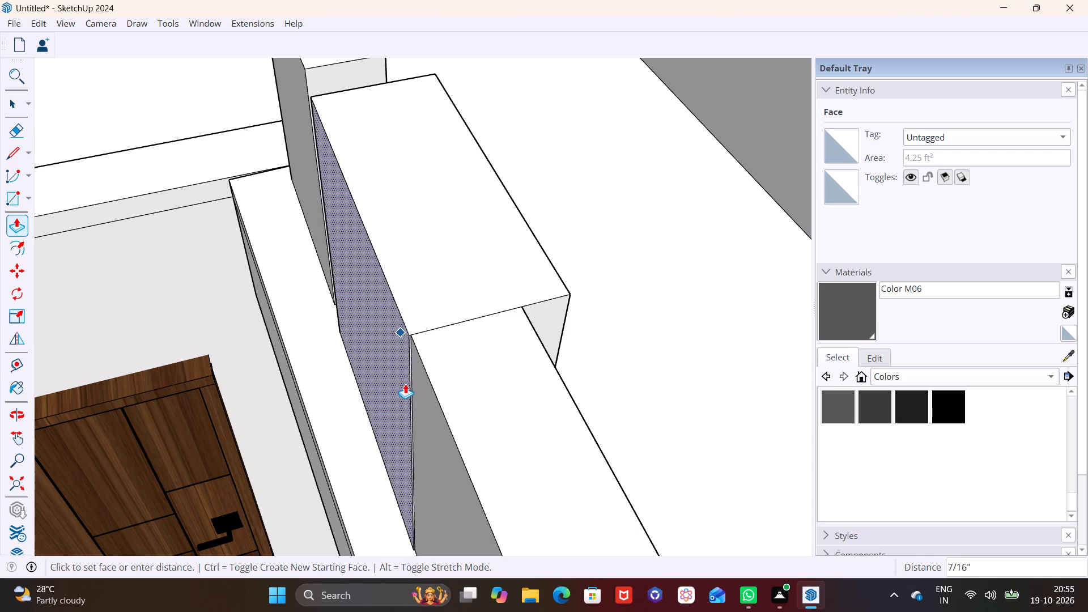
left_click(405, 382)
Push the seventh block's opposite long face in 3 1/16" to align with the sixth block.
scroll(469, 338, "down", 2)
middle_click_drag(469, 316, 315, 335)
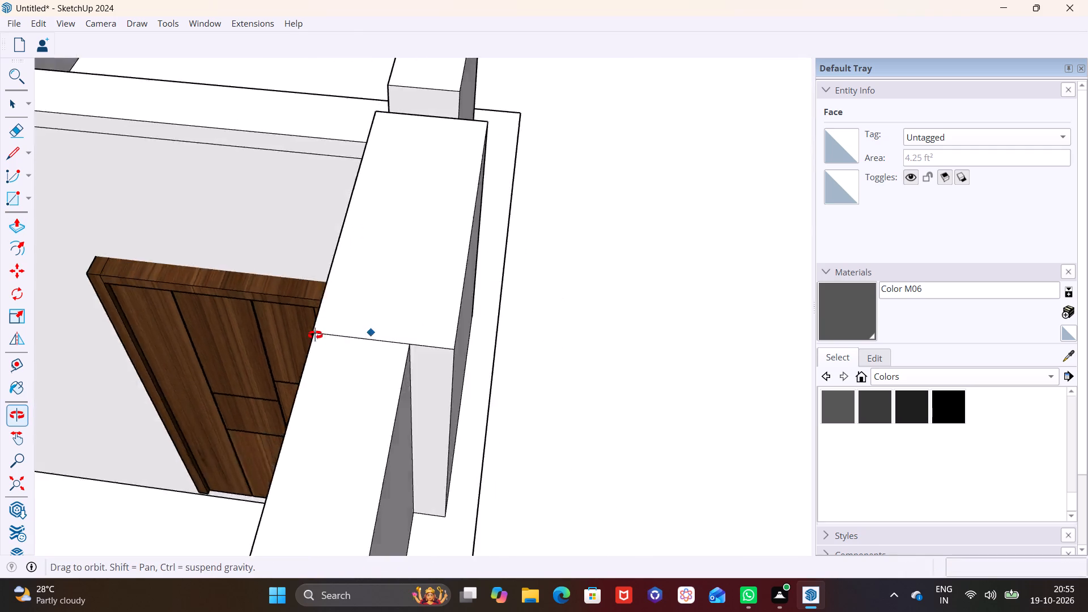
middle_click_drag(315, 335, 219, 306)
left_click(15, 105)
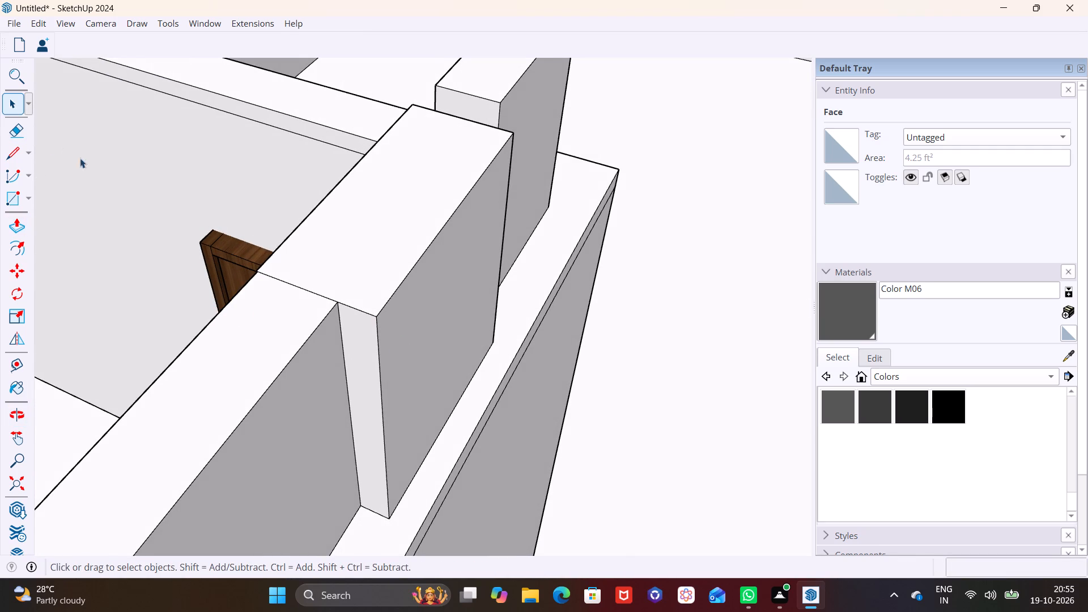
left_click(433, 321)
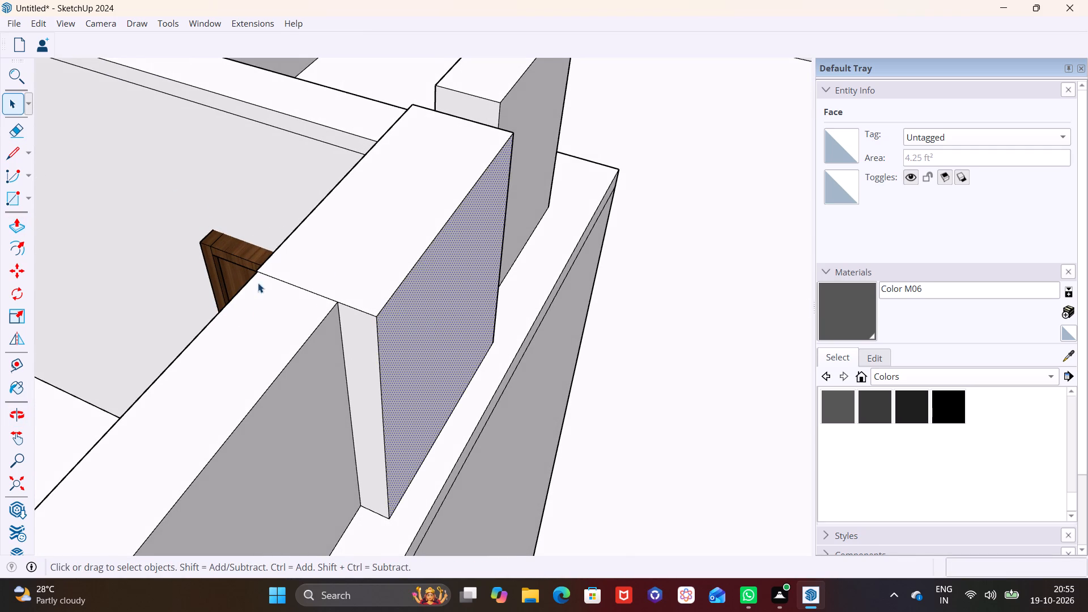
left_click(17, 222)
left_click(406, 317)
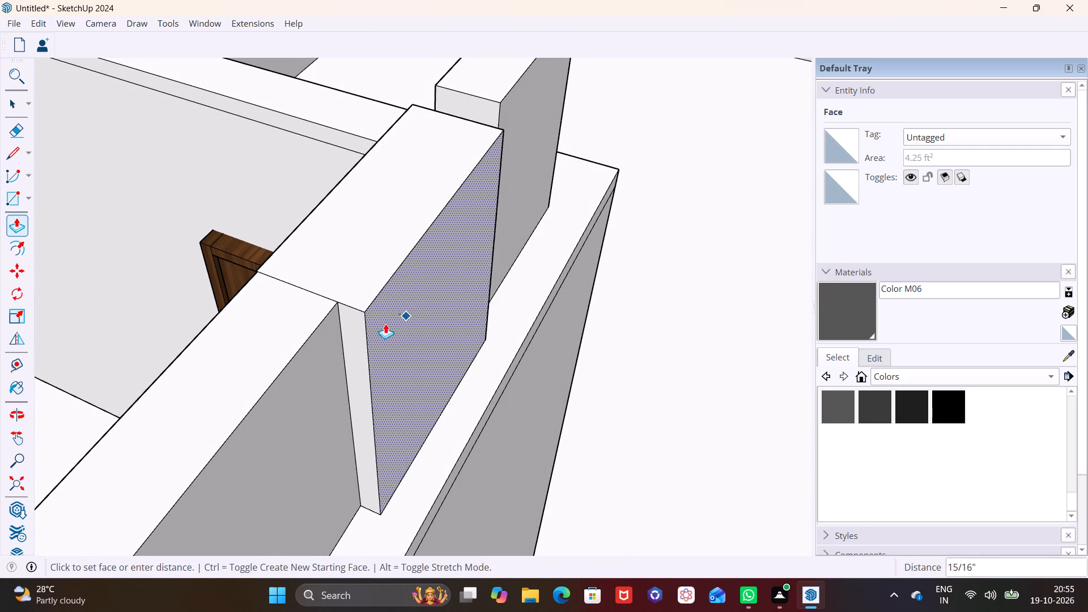
left_click(356, 335)
Pull the eighth block's side face about 3 11/16" to meet the seventh block.
scroll(445, 223, "down", 5)
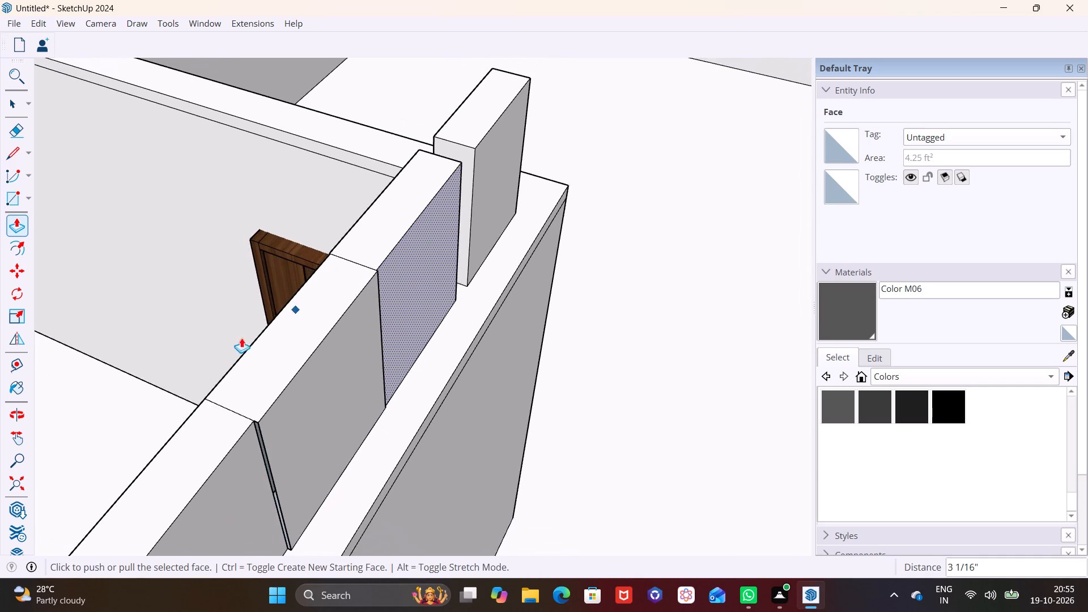
middle_click_drag(204, 354, 559, 325)
middle_click_drag(503, 245, 402, 376)
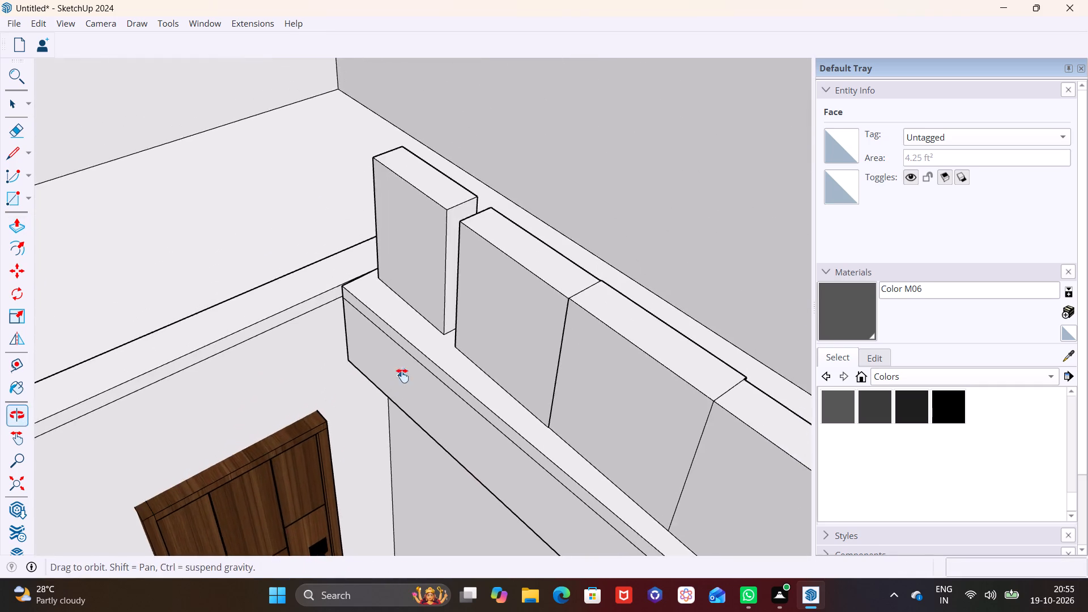
middle_click_drag(402, 376, 402, 380)
middle_click_drag(492, 431, 762, 311)
scroll(416, 264, "up", 4)
middle_click_drag(413, 291, 327, 291)
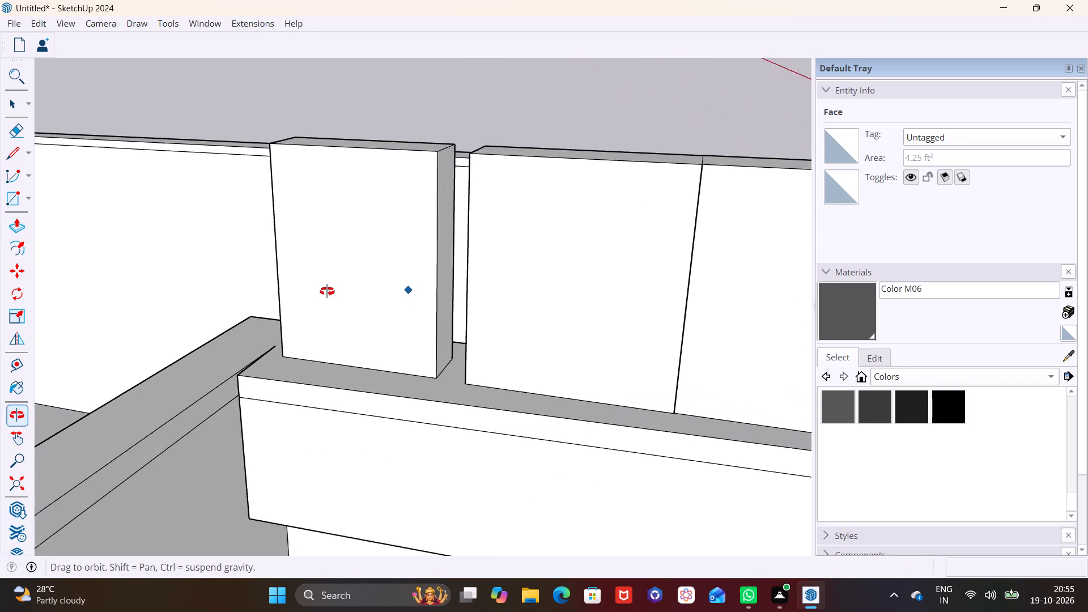
middle_click_drag(327, 291, 314, 292)
scroll(401, 306, "up", 3)
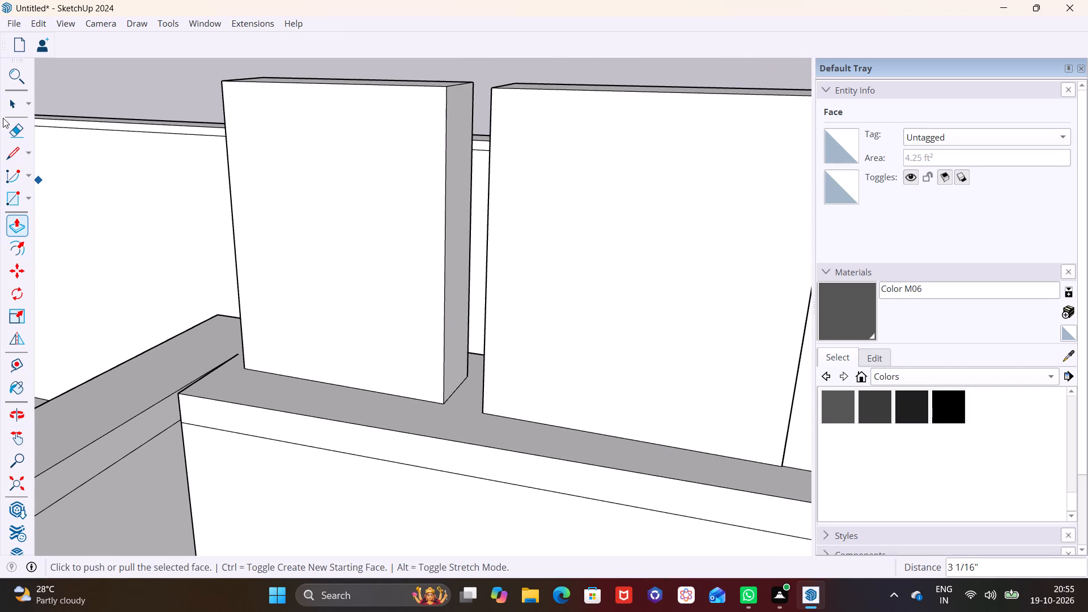
left_click(10, 103)
left_click(451, 255)
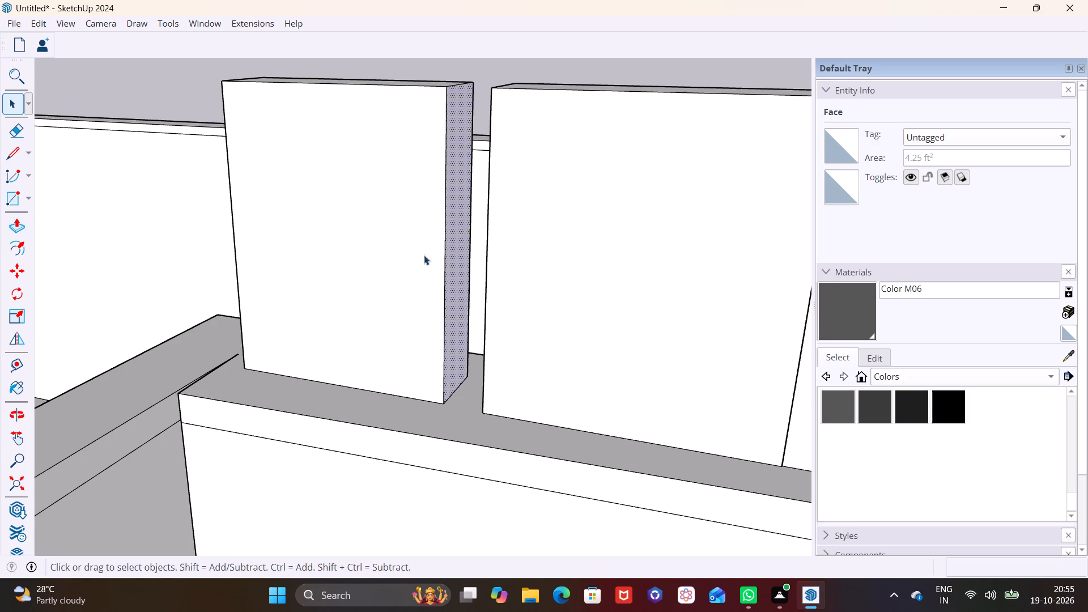
left_click(14, 227)
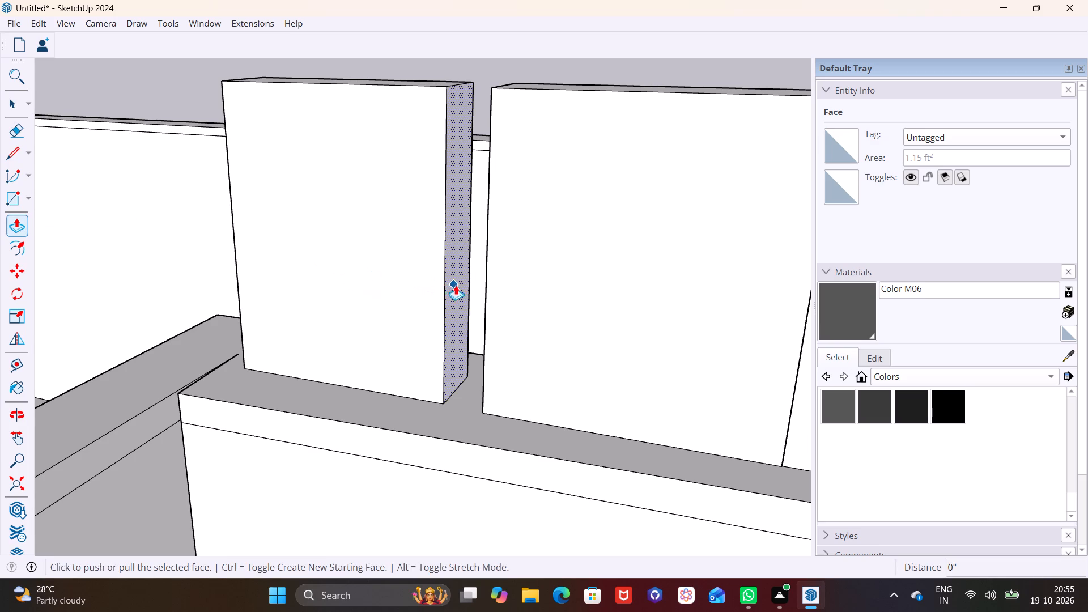
left_click(462, 283)
left_click(504, 287)
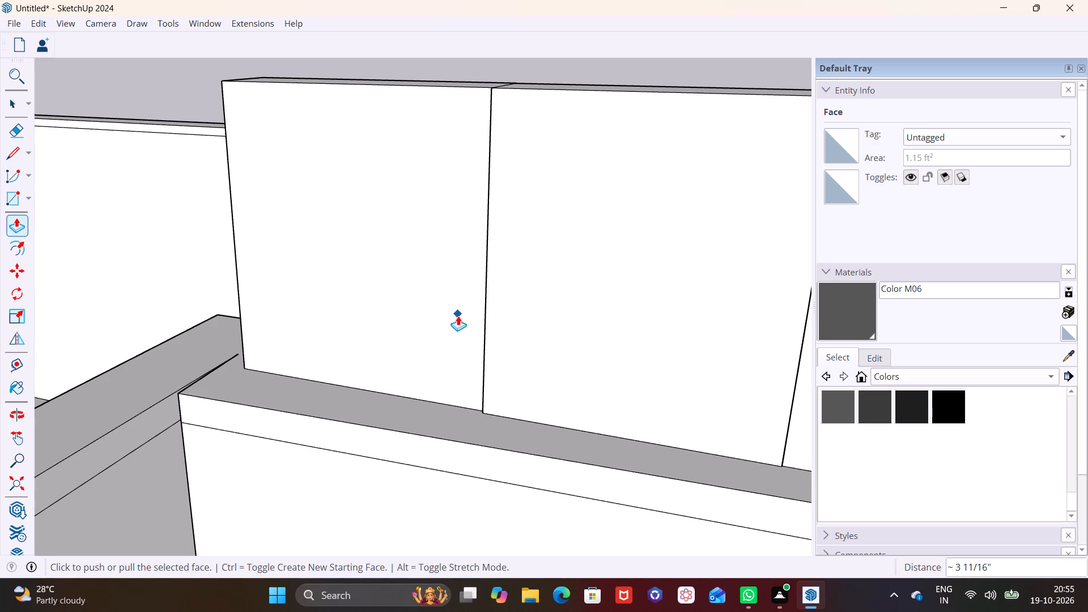
Pull the eighth block's door-side face out 9/16" to line up with the seventh block.
middle_click_drag(458, 325, 386, 473)
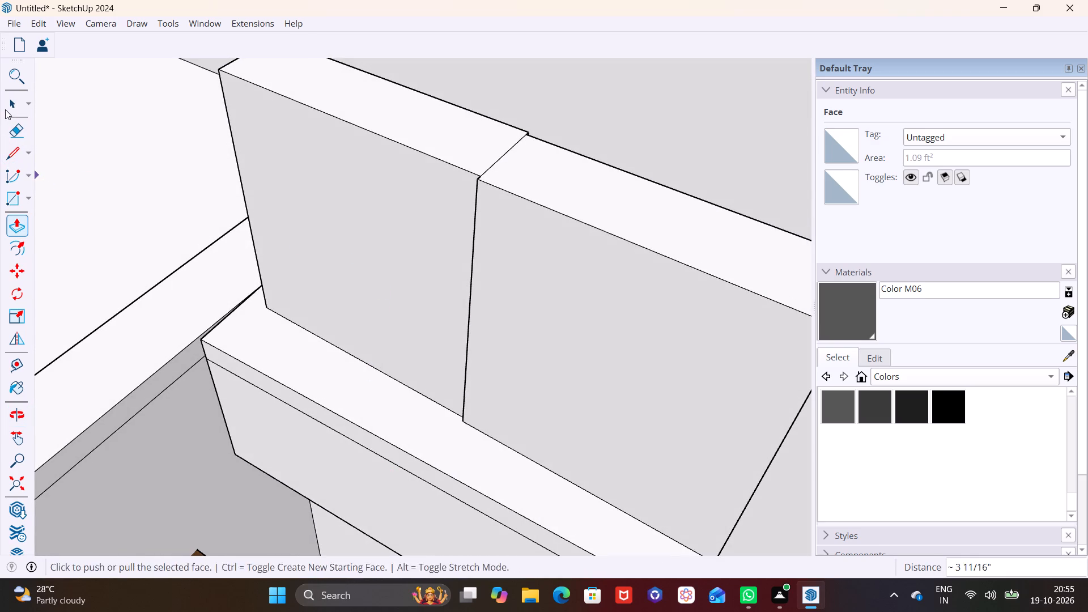
left_click(5, 104)
left_click(371, 254)
left_click(8, 230)
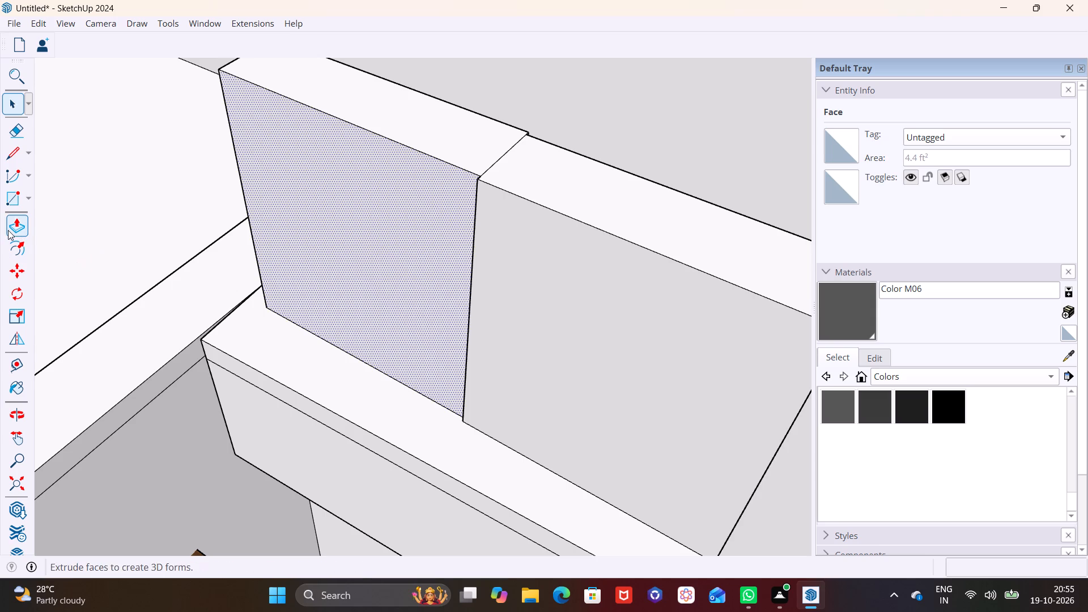
left_click(439, 192)
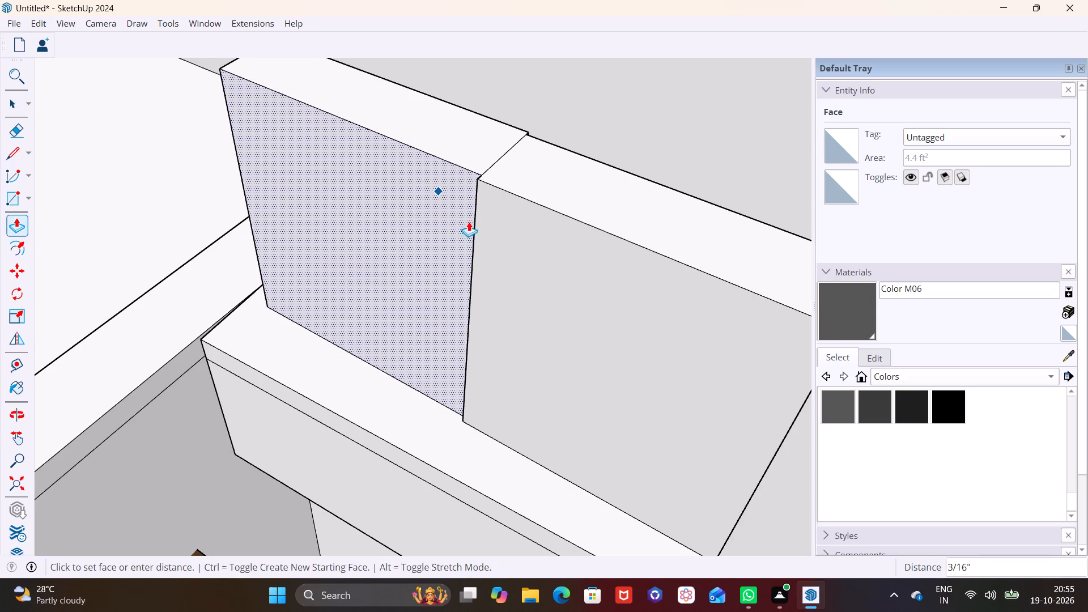
left_click(467, 229)
Paint the door-side faces of all eight white rooftop blocks with dark grey Color M06.
scroll(435, 313, "down", 3)
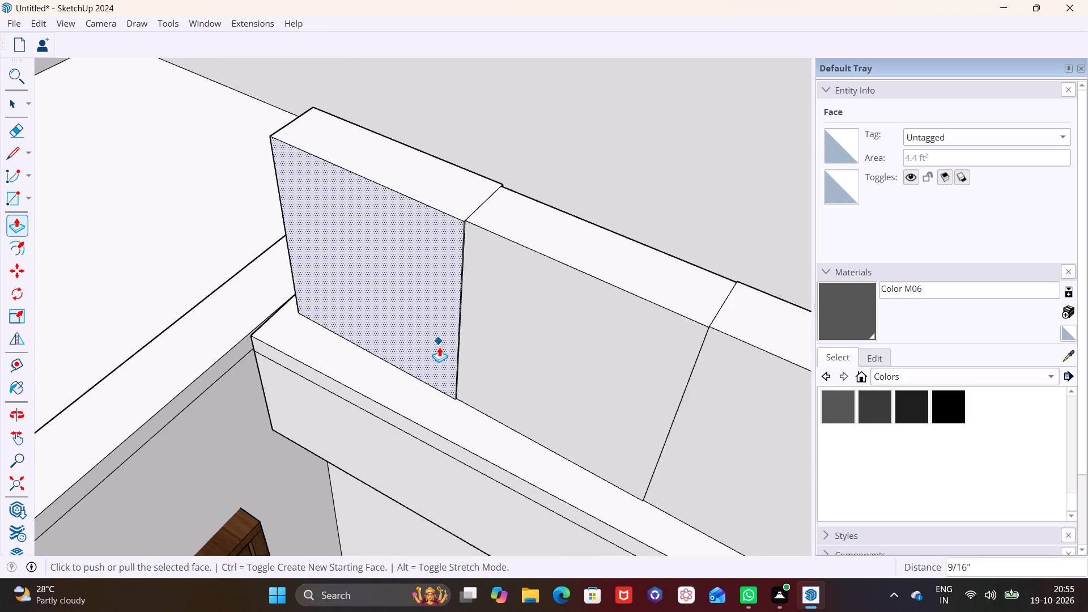
scroll(439, 347, "down", 3)
middle_click_drag(449, 373, 589, 238)
scroll(584, 276, "down", 8)
middle_click_drag(568, 333, 333, 215)
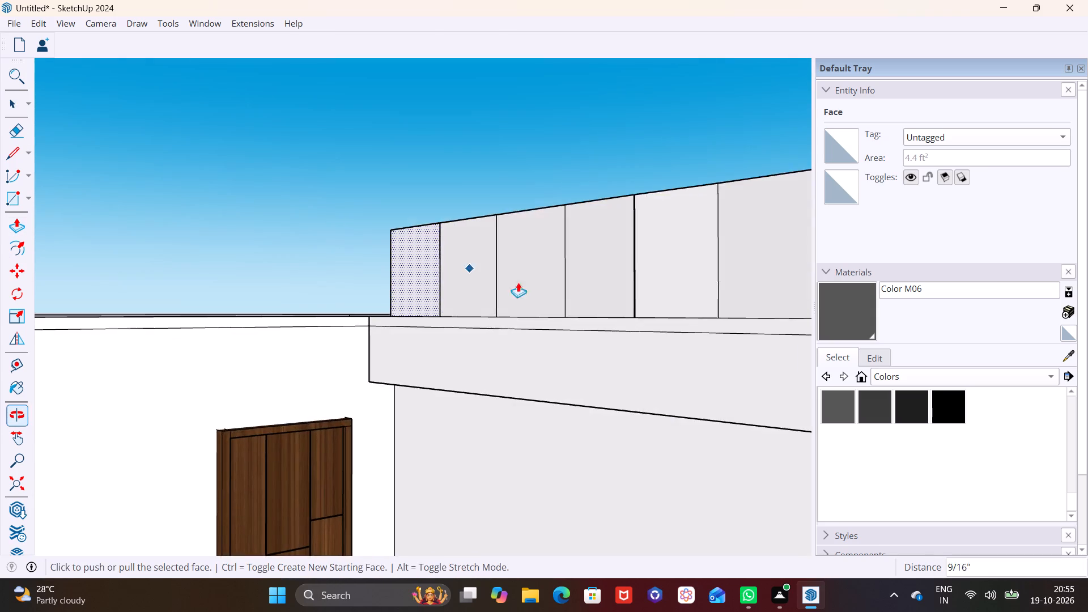
scroll(590, 309, "down", 7)
middle_click_drag(543, 328, 334, 339, "shift")
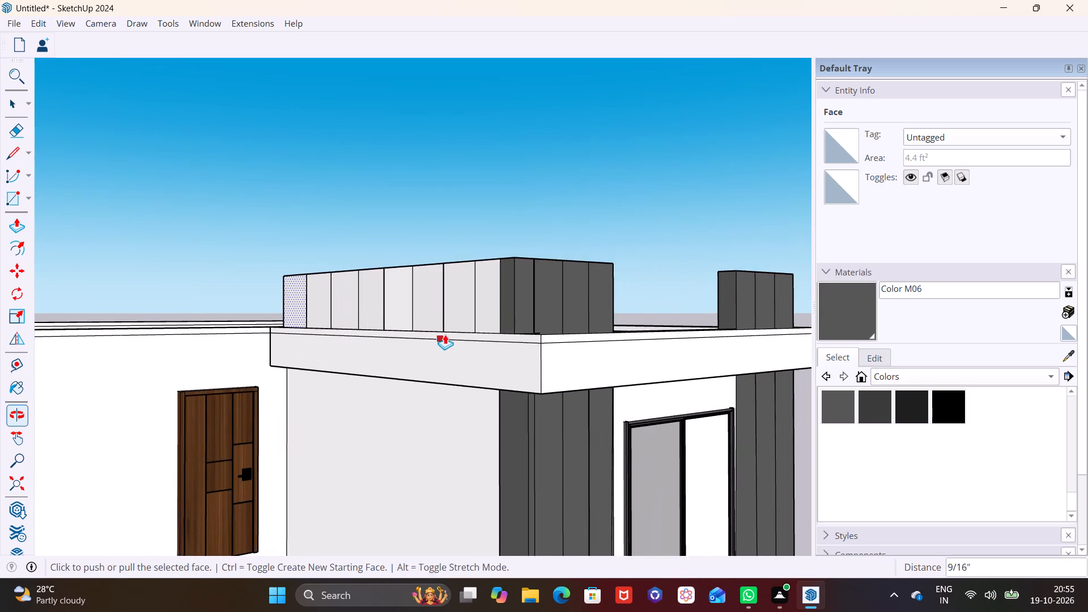
middle_click_drag(445, 343, 554, 403)
scroll(545, 302, "up", 3)
middle_click_drag(532, 296, 429, 392)
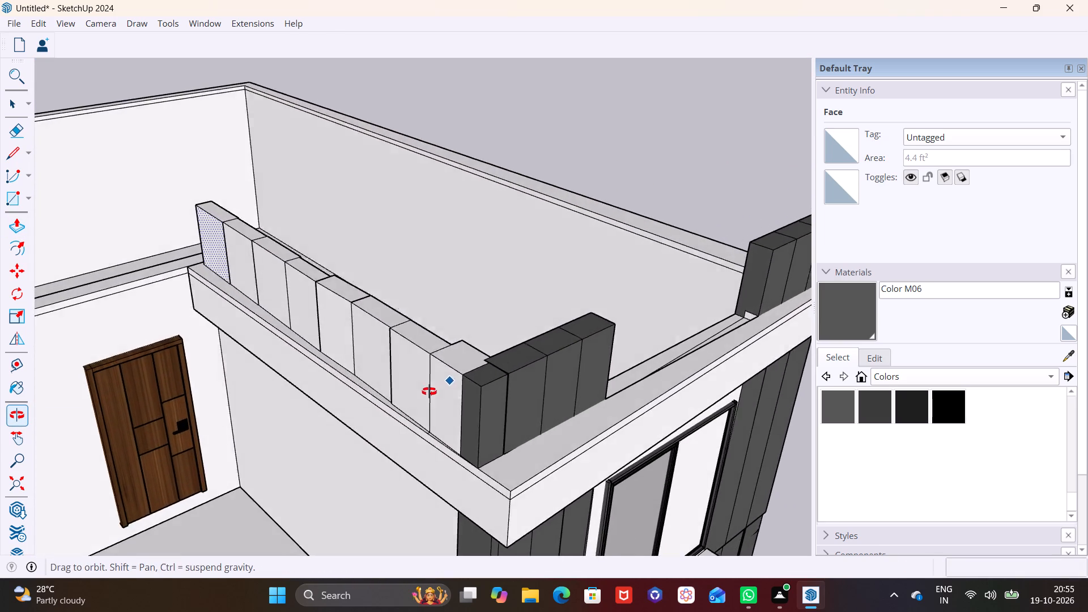
middle_click_drag(429, 392, 507, 315)
left_click(839, 304)
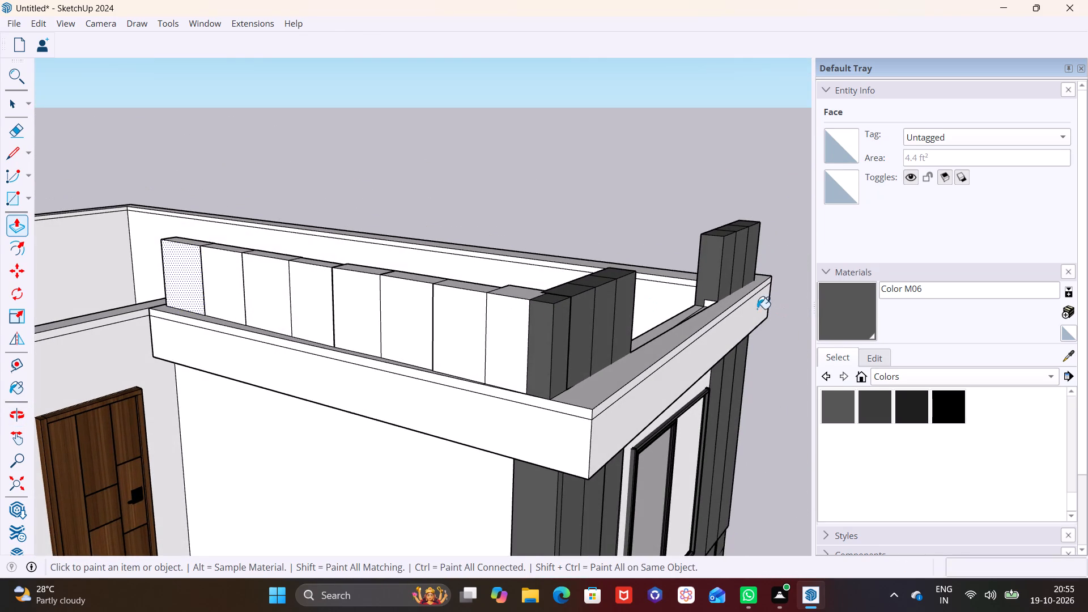
left_click(505, 326)
left_click(458, 326)
left_click(404, 317)
left_click(368, 308)
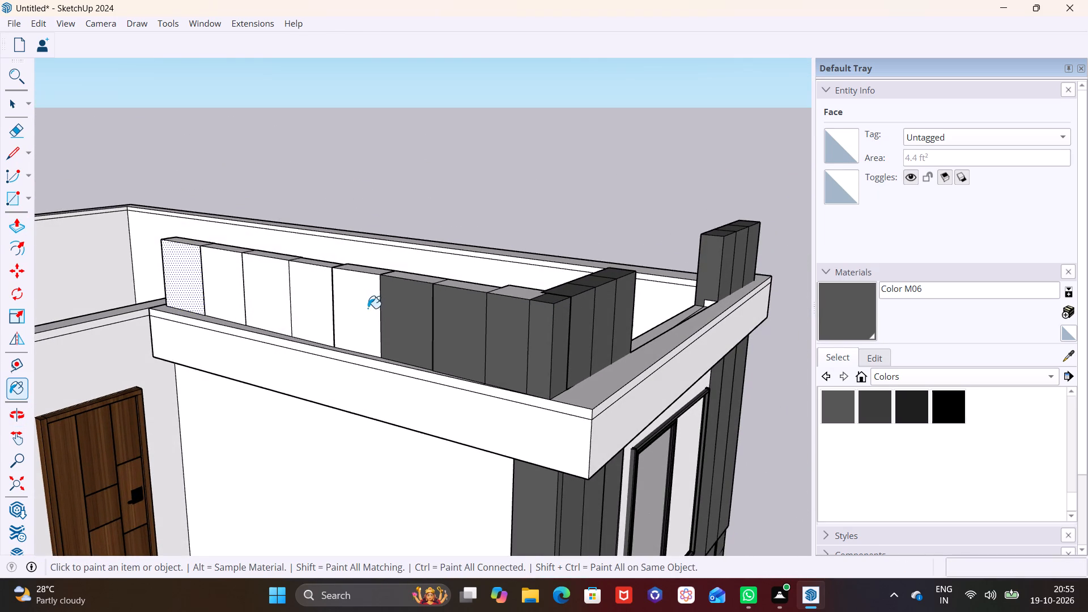
left_click(305, 294)
left_click(276, 295)
left_click(234, 295)
left_click(198, 290)
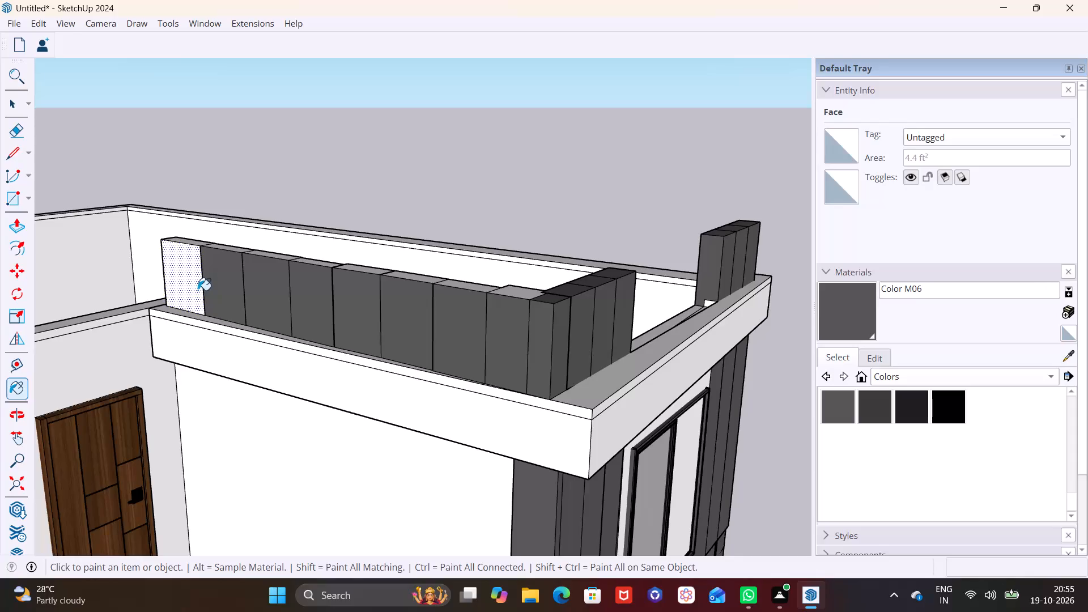
Paint the top faces of the eight rooftop blocks with dark grey Color M06.
scroll(279, 275, "up", 3)
middle_click_drag(523, 320, 474, 409)
left_click(596, 356)
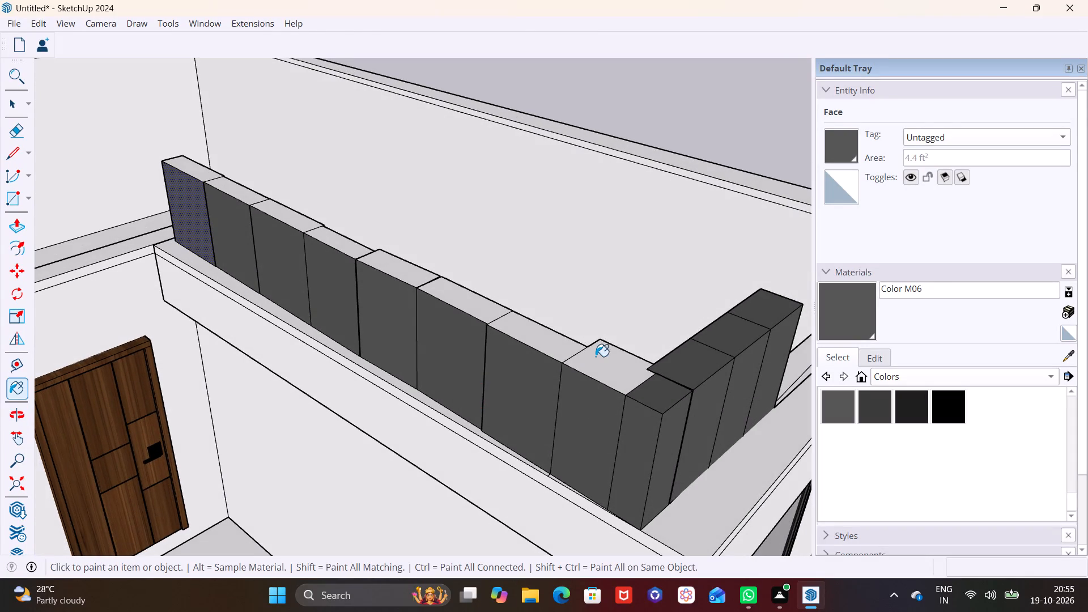
left_click(528, 335)
left_click(479, 299)
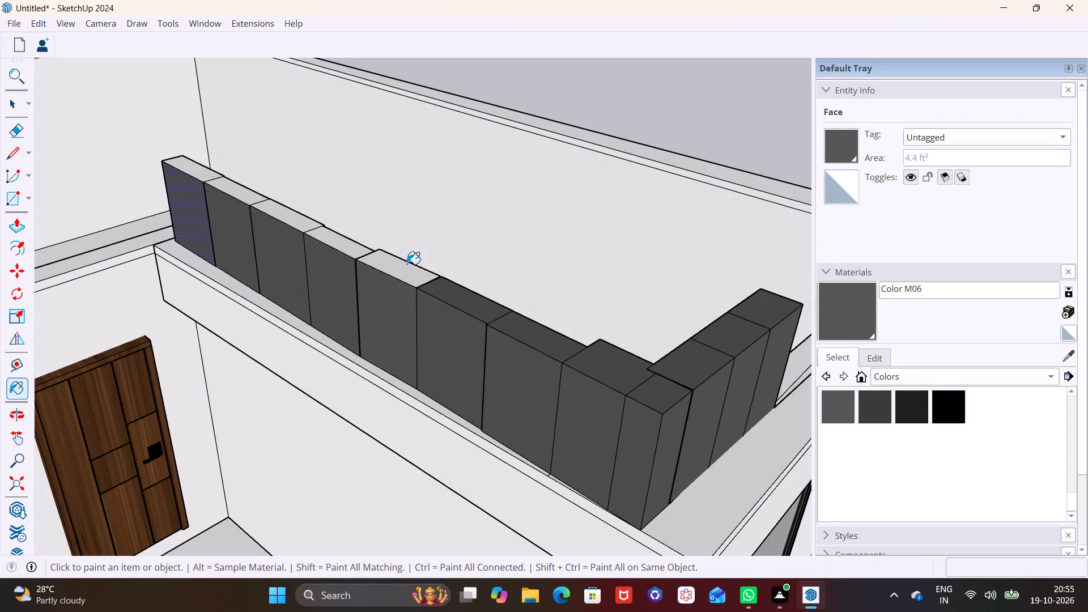
left_click(407, 264)
left_click(338, 235)
left_click(306, 219)
left_click(252, 197)
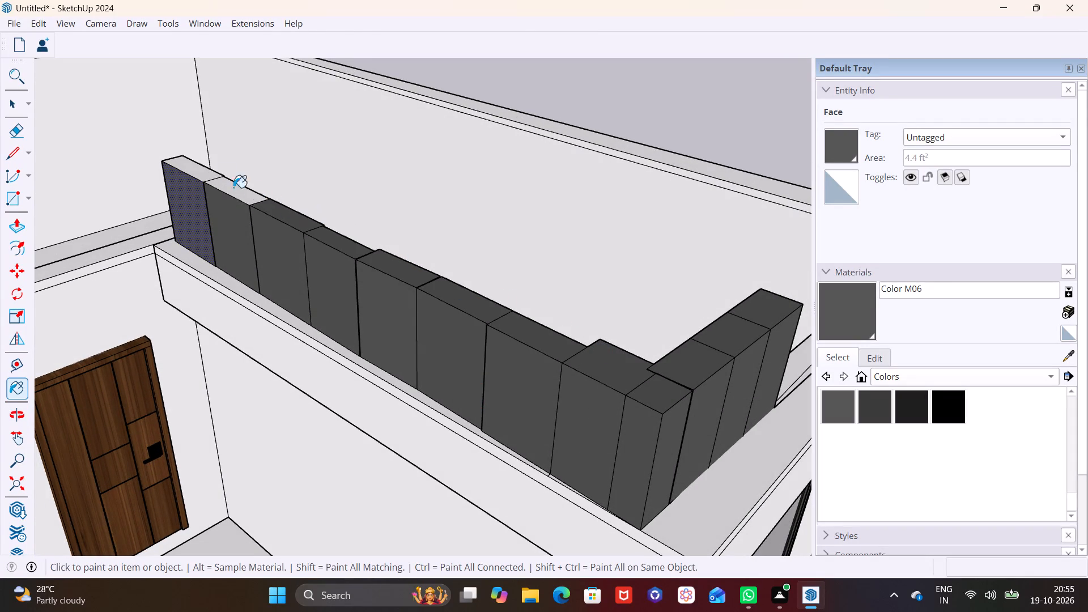
left_click(202, 169)
Paint the row's exposed end face, inner long faces and the white side sliver between blocks with dark grey Color M06.
middle_click_drag(247, 229, 551, 302)
scroll(475, 302, "down", 3)
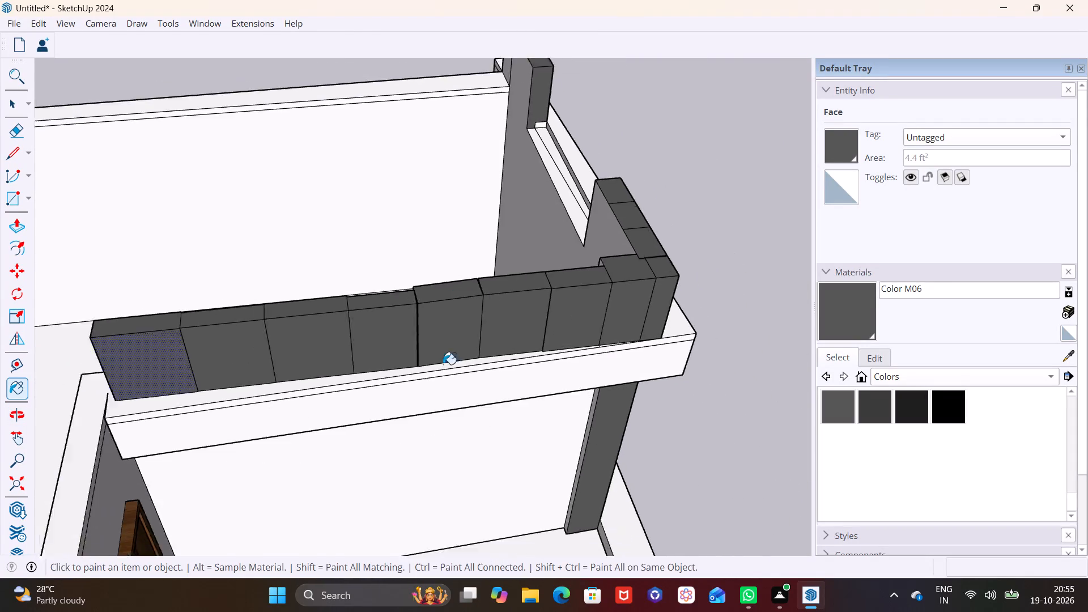
scroll(235, 440, "down", 3)
middle_click_drag(184, 386, 644, 372)
scroll(585, 400, "up", 4)
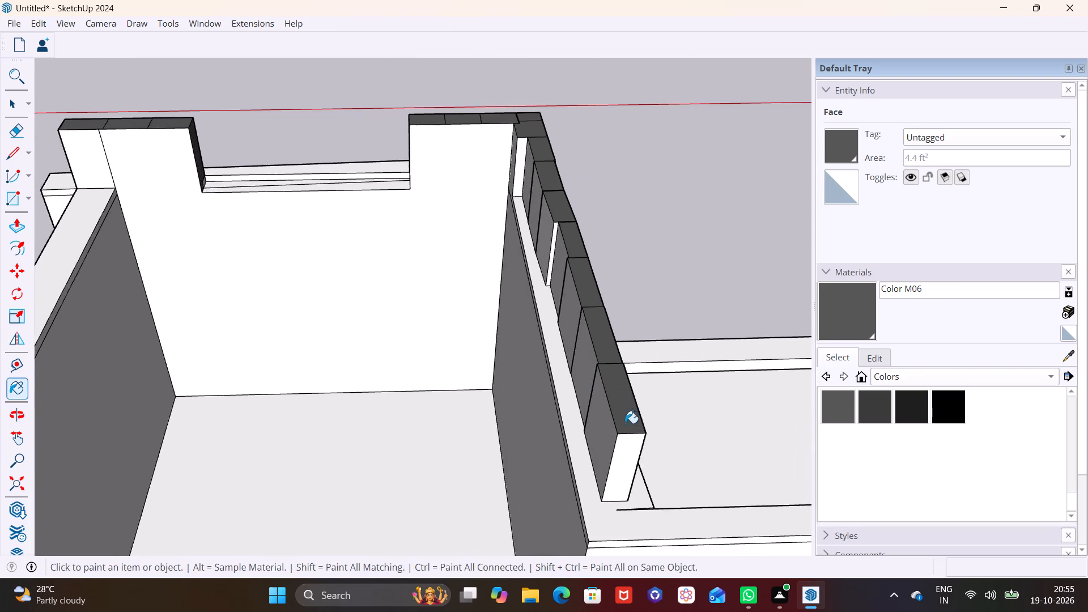
scroll(625, 423, "up", 2)
left_click(634, 463)
left_click(597, 436)
left_click(572, 351)
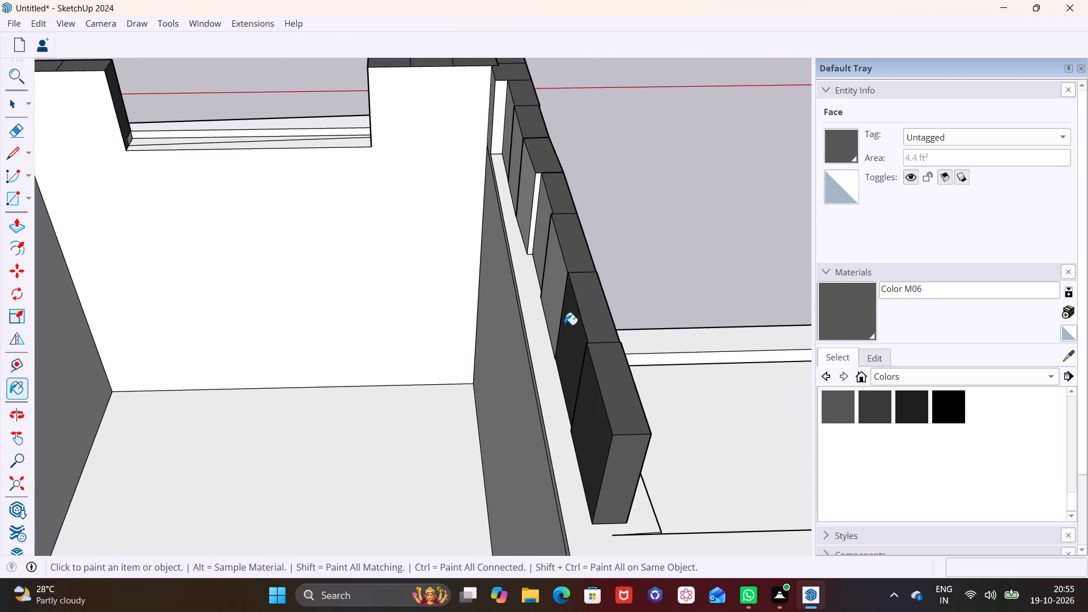
left_click(553, 278)
left_click(539, 226)
left_click(521, 188)
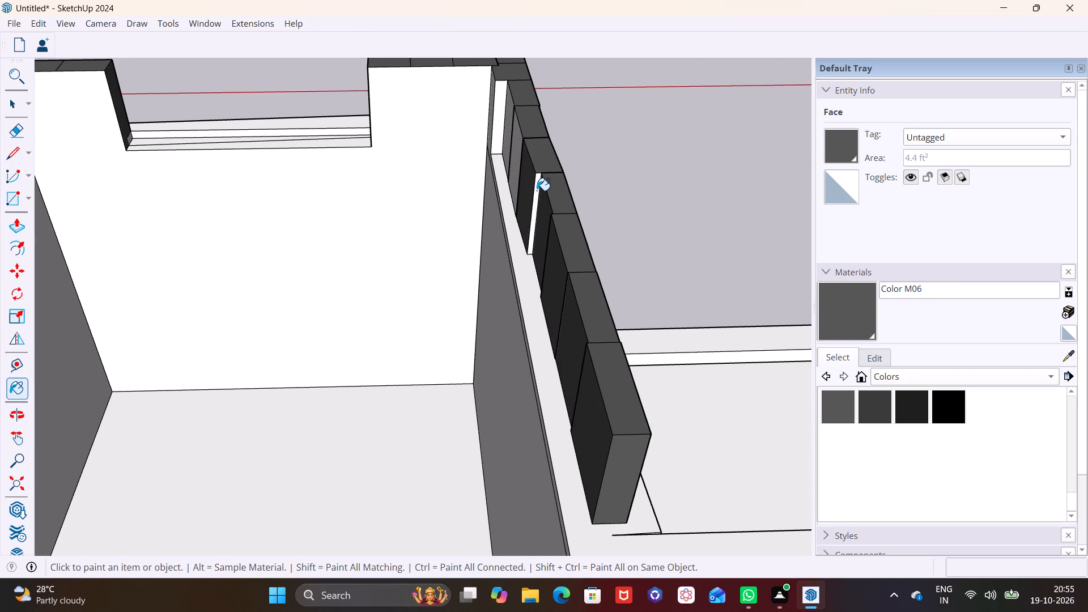
left_click(537, 191)
middle_click_drag(546, 192, 651, 194)
left_click(507, 141)
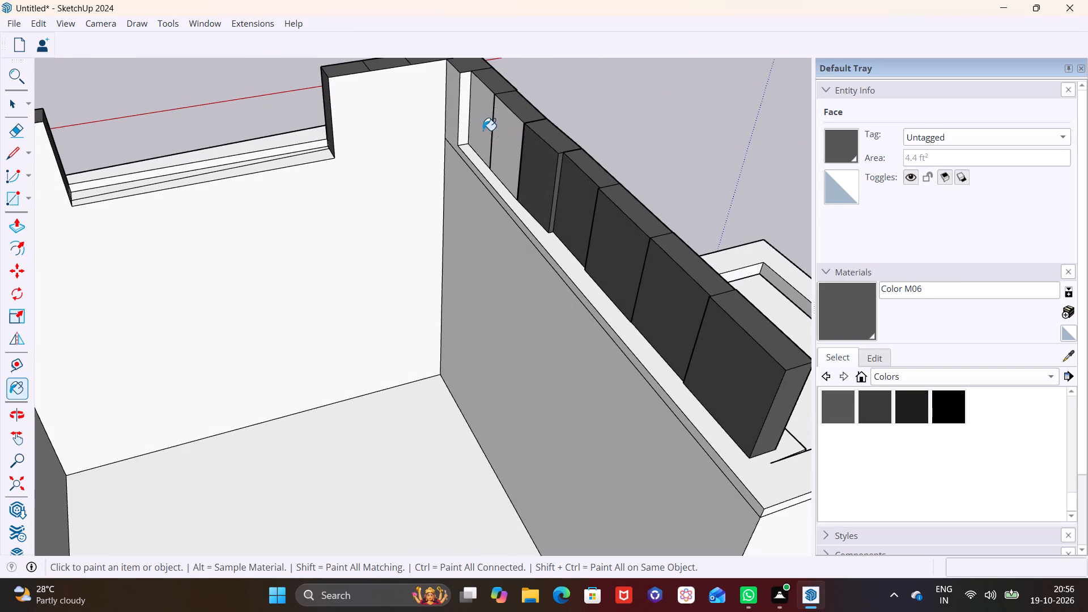
left_click(474, 121)
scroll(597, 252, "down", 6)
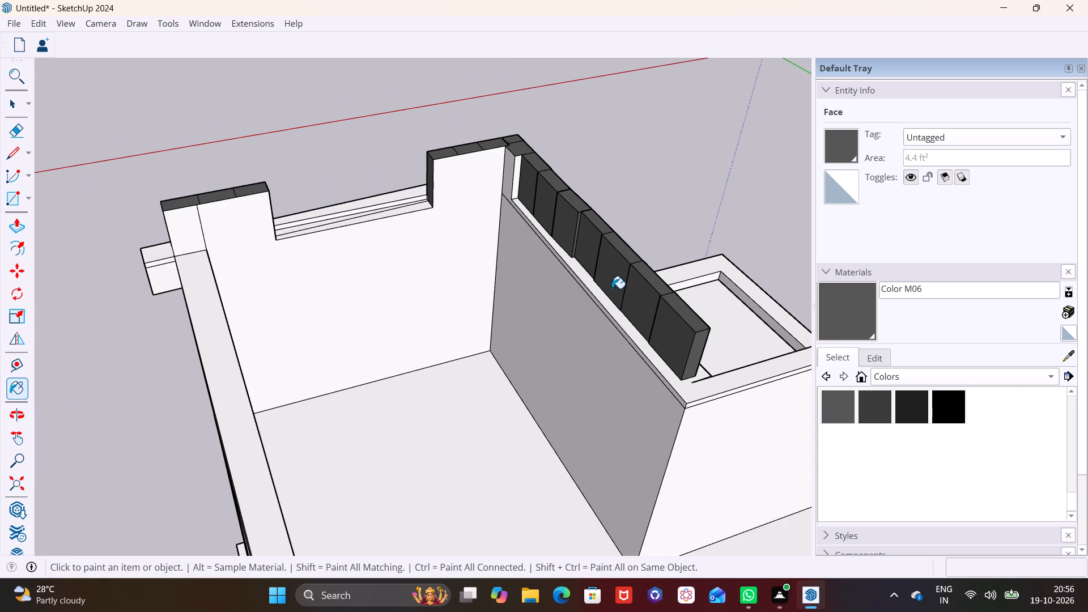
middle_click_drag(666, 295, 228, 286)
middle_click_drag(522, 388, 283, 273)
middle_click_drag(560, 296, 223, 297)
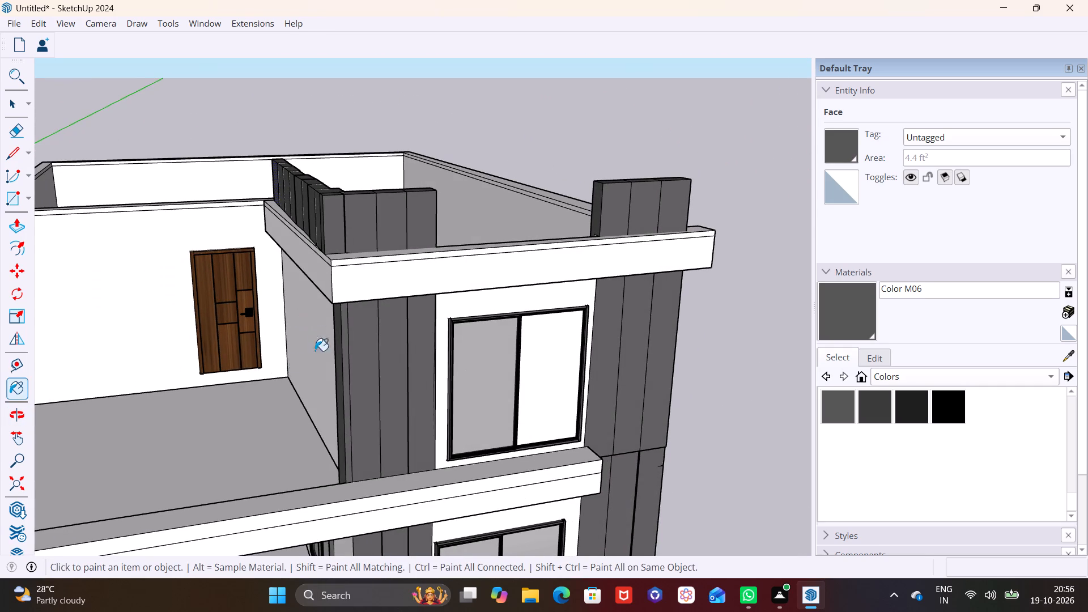
Examine the painted dark grey rooftop blocks and the roof band around the building's corner from several angles.
left_click(12, 107)
scroll(396, 291, "down", 2)
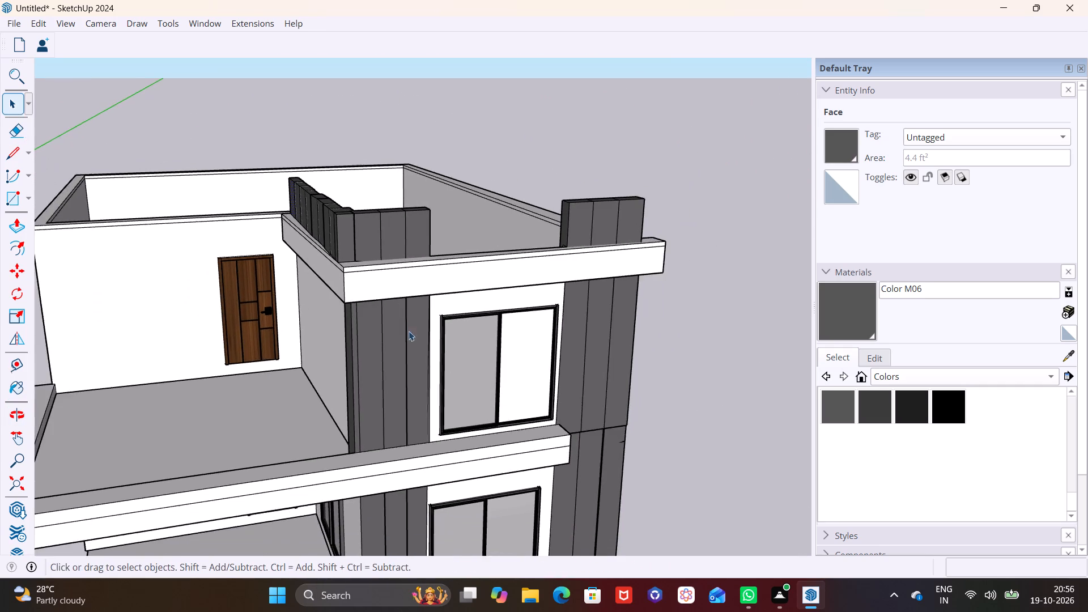
middle_click_drag(409, 333, 602, 347)
left_click(661, 338)
middle_click_drag(565, 388, 564, 309)
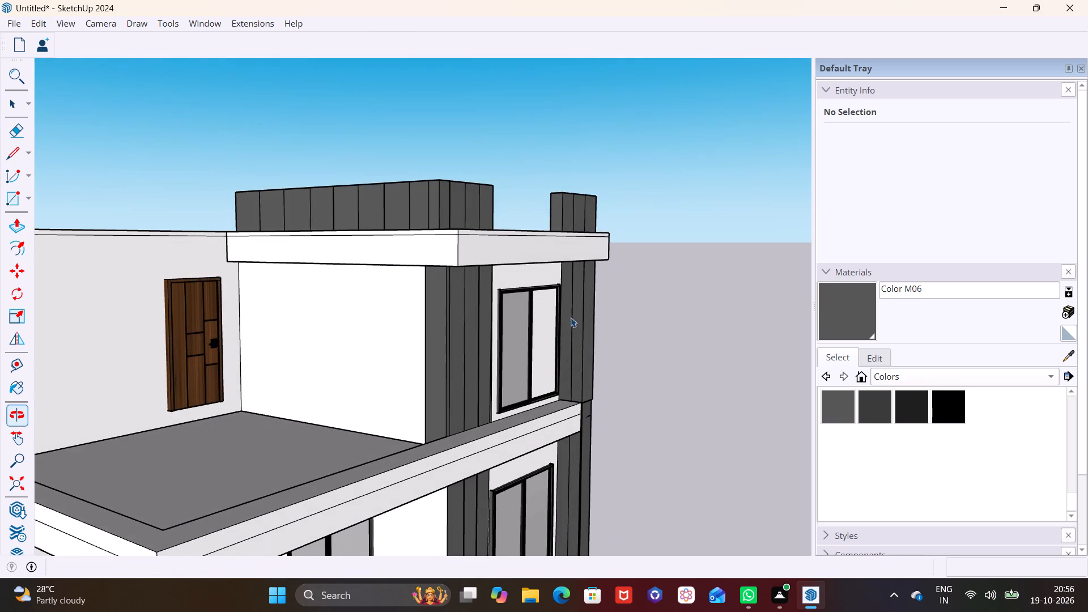
left_click(694, 353)
middle_click_drag(664, 378, 635, 379)
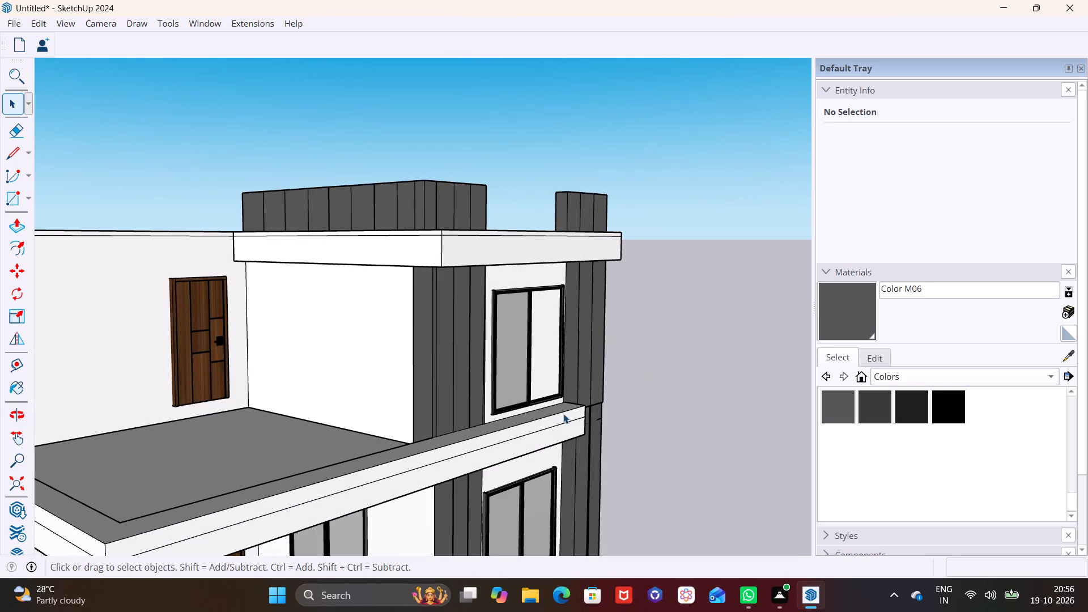
middle_click_drag(486, 409, 474, 431)
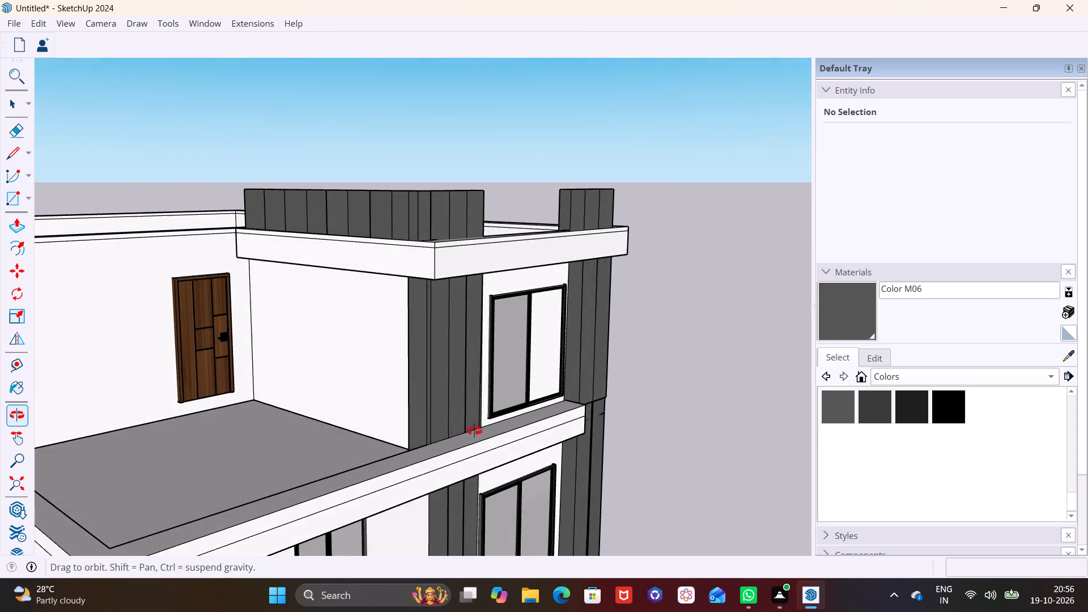
middle_click_drag(474, 431, 423, 377)
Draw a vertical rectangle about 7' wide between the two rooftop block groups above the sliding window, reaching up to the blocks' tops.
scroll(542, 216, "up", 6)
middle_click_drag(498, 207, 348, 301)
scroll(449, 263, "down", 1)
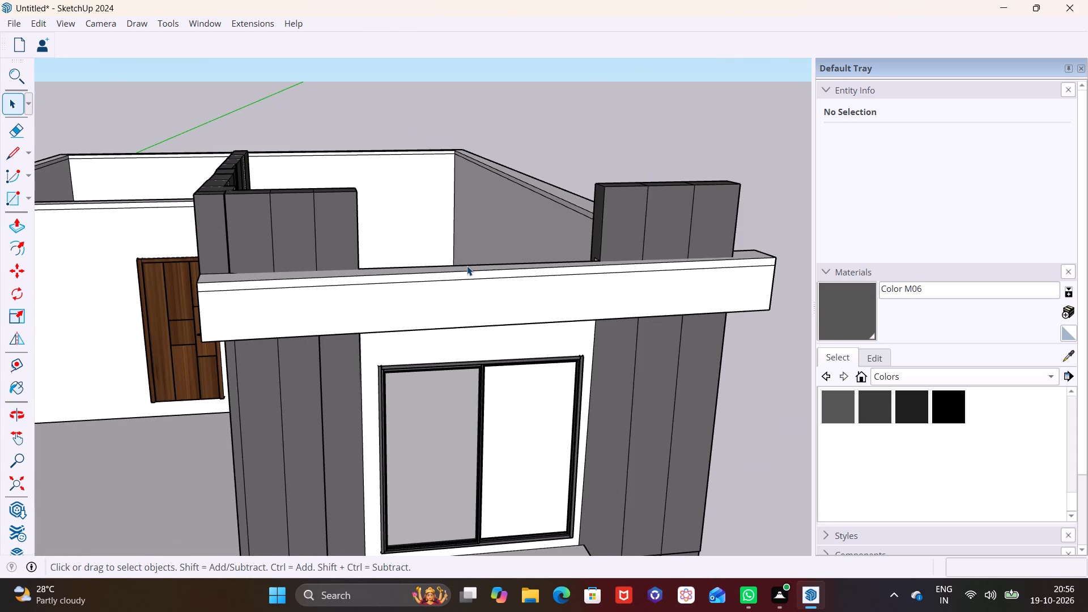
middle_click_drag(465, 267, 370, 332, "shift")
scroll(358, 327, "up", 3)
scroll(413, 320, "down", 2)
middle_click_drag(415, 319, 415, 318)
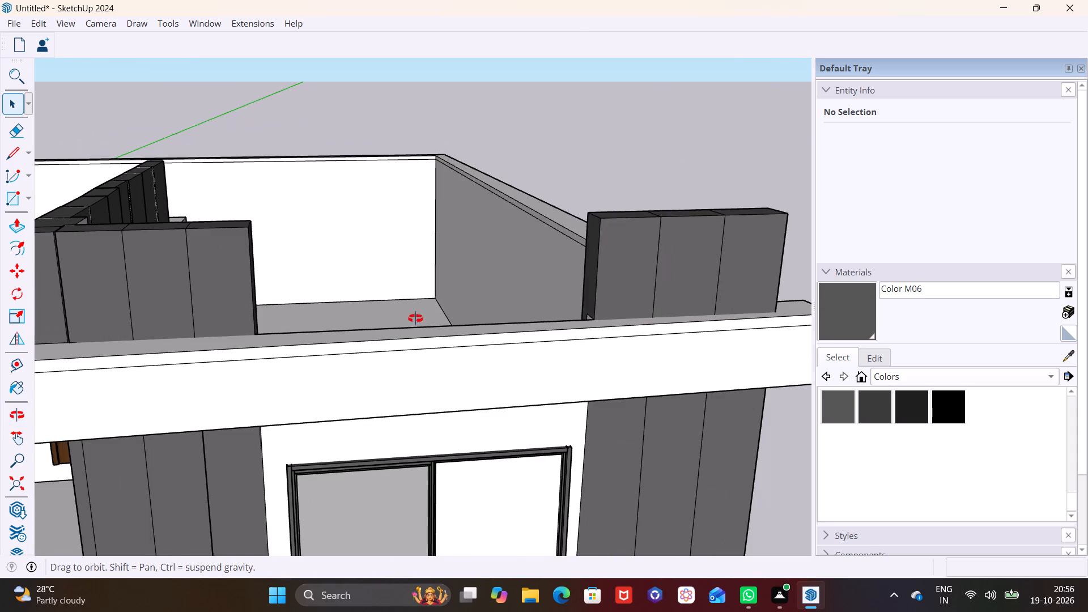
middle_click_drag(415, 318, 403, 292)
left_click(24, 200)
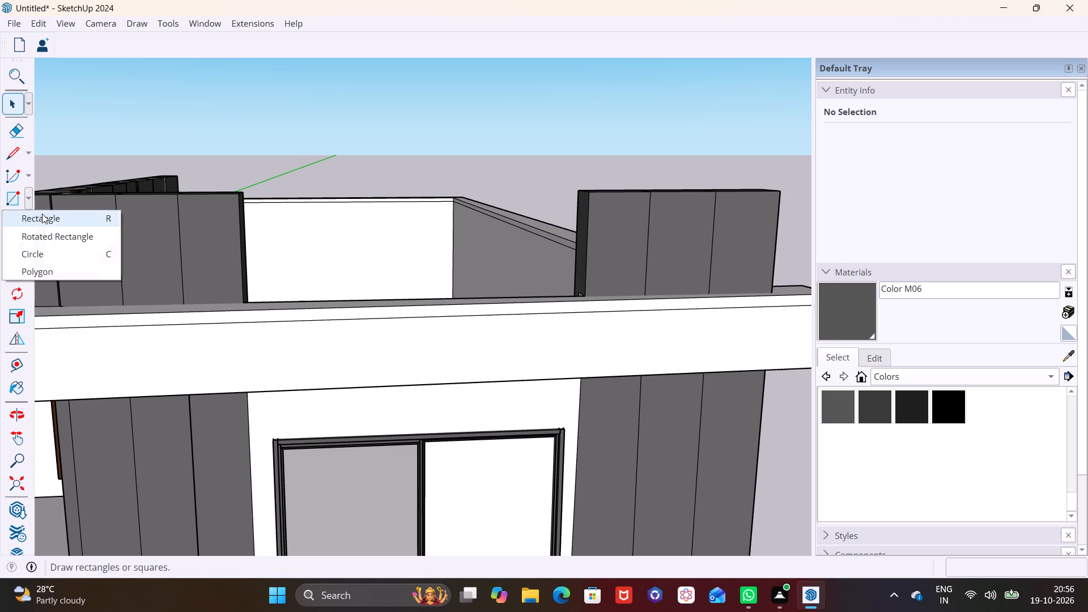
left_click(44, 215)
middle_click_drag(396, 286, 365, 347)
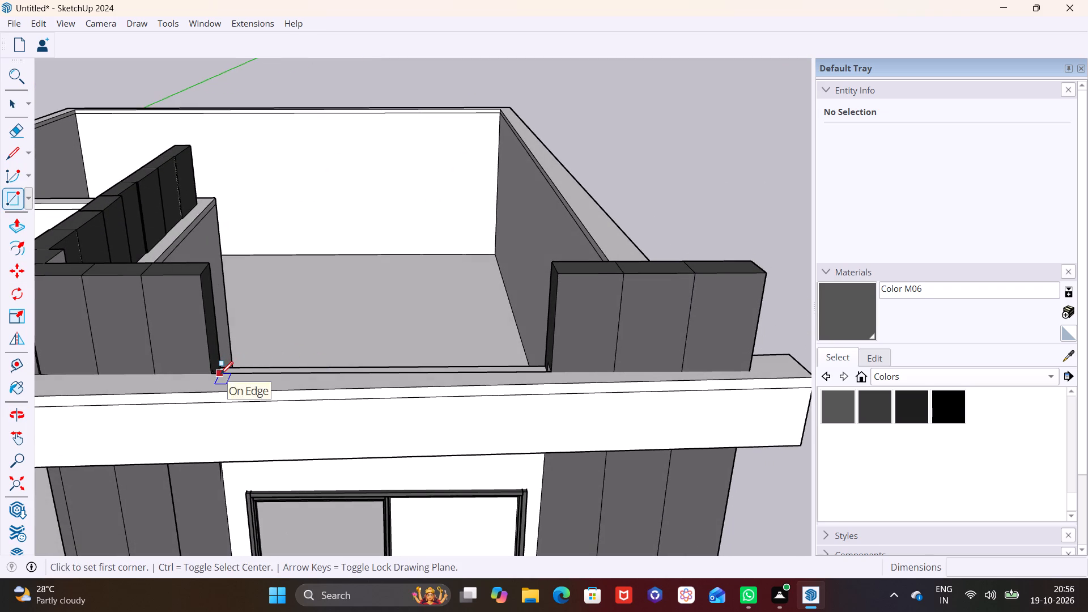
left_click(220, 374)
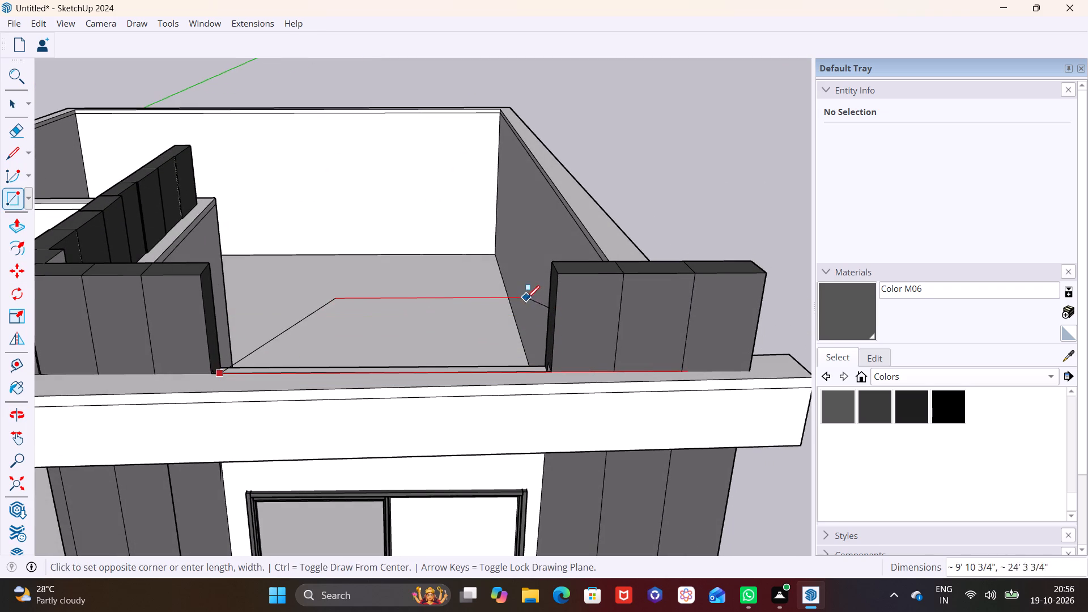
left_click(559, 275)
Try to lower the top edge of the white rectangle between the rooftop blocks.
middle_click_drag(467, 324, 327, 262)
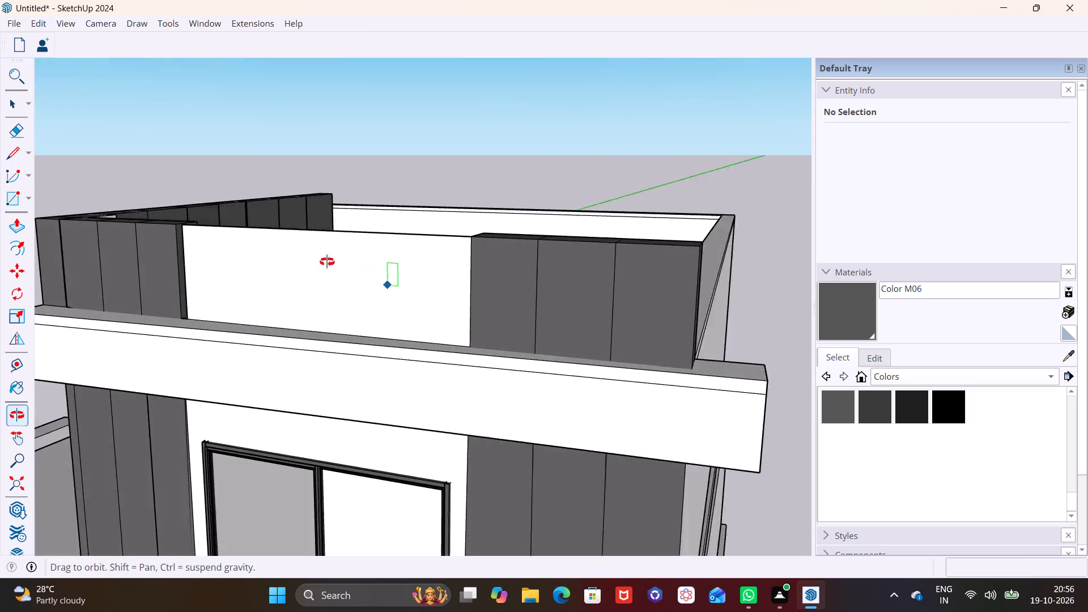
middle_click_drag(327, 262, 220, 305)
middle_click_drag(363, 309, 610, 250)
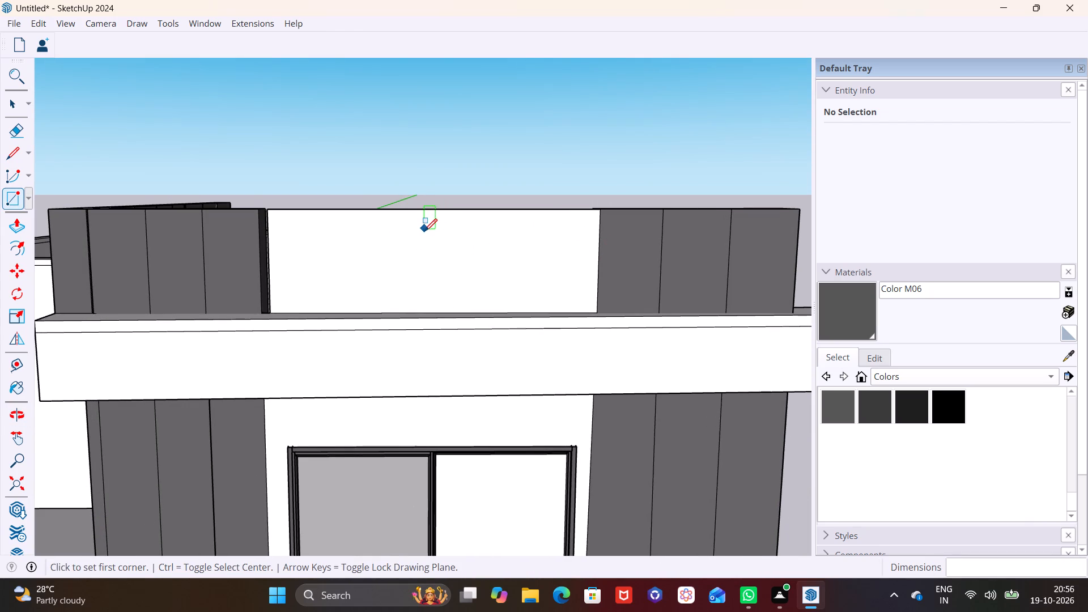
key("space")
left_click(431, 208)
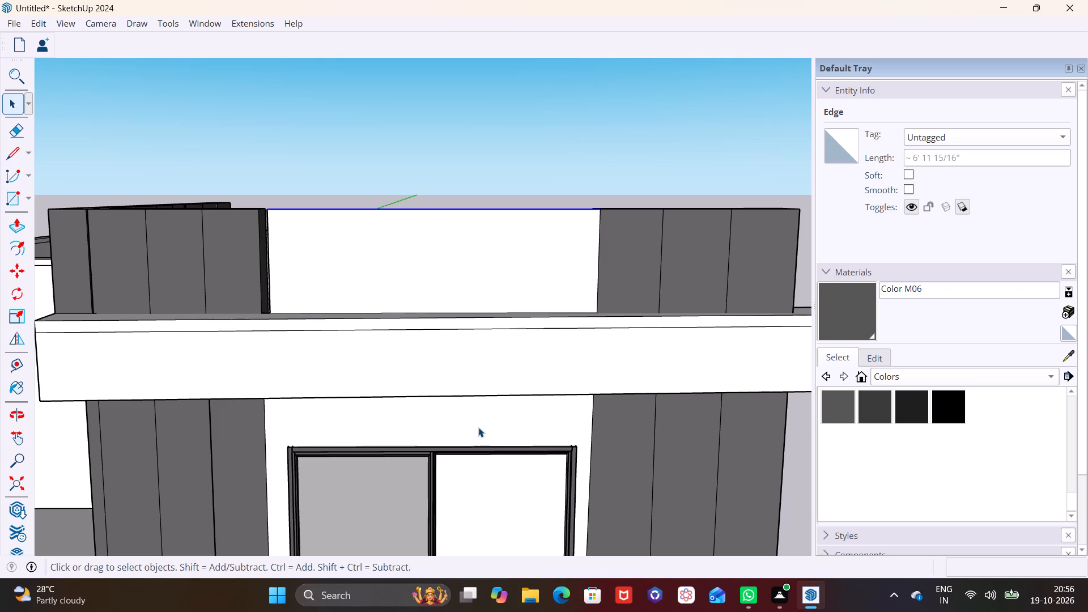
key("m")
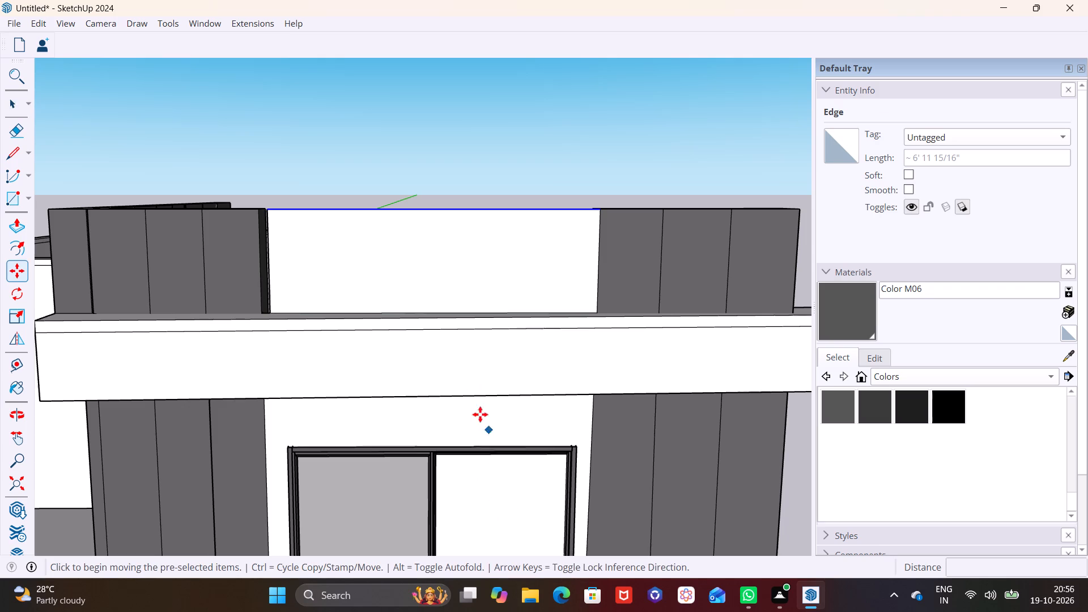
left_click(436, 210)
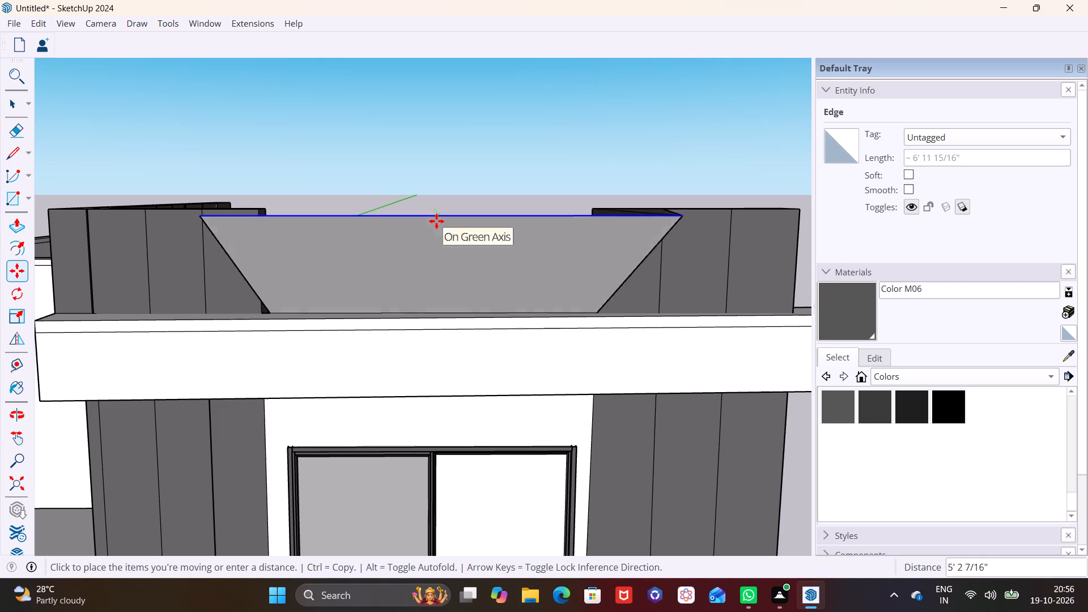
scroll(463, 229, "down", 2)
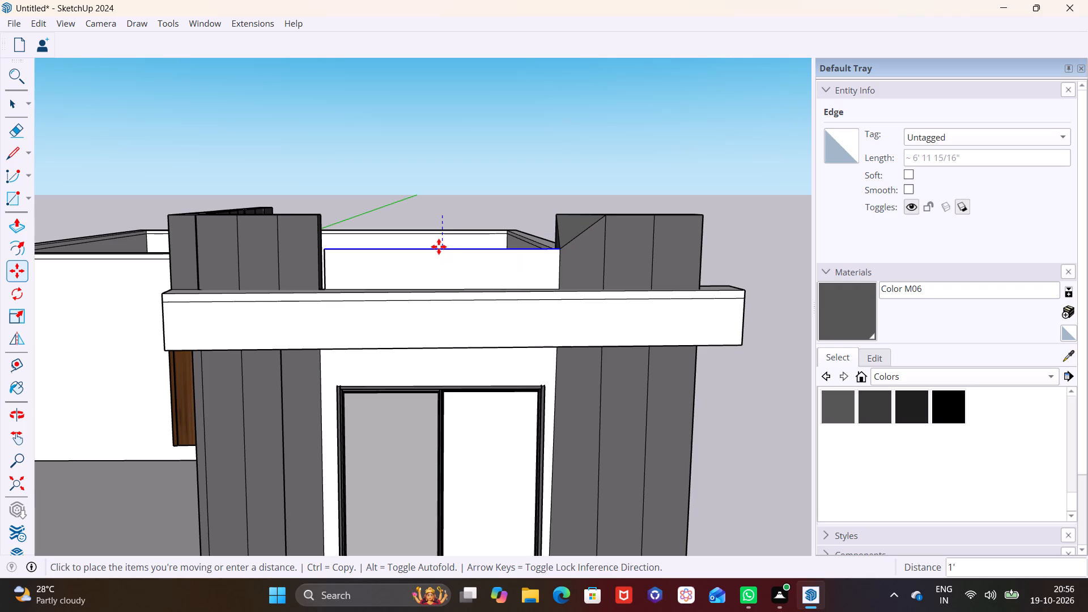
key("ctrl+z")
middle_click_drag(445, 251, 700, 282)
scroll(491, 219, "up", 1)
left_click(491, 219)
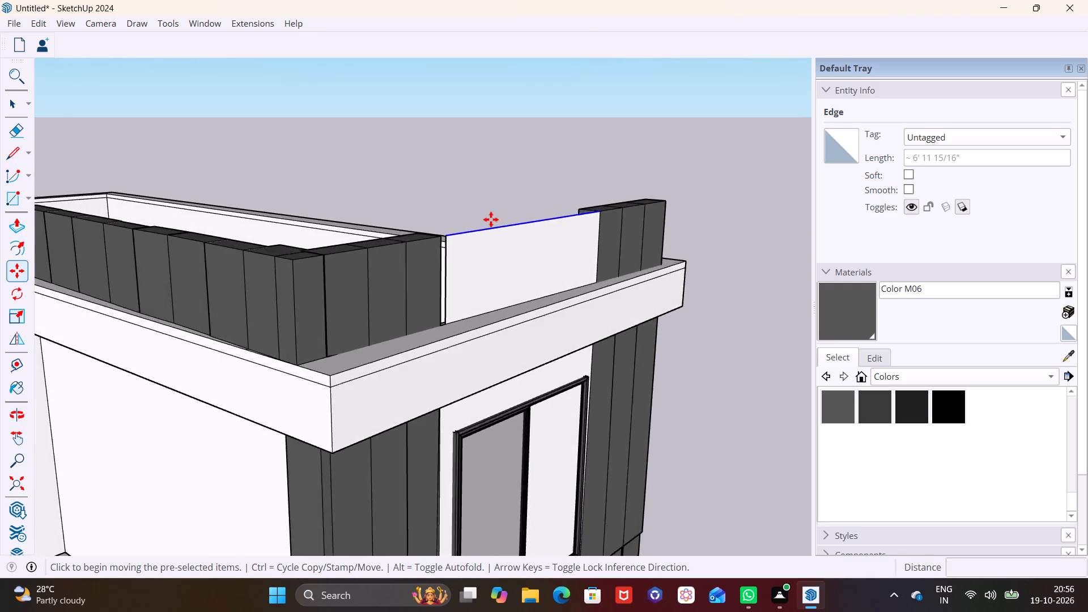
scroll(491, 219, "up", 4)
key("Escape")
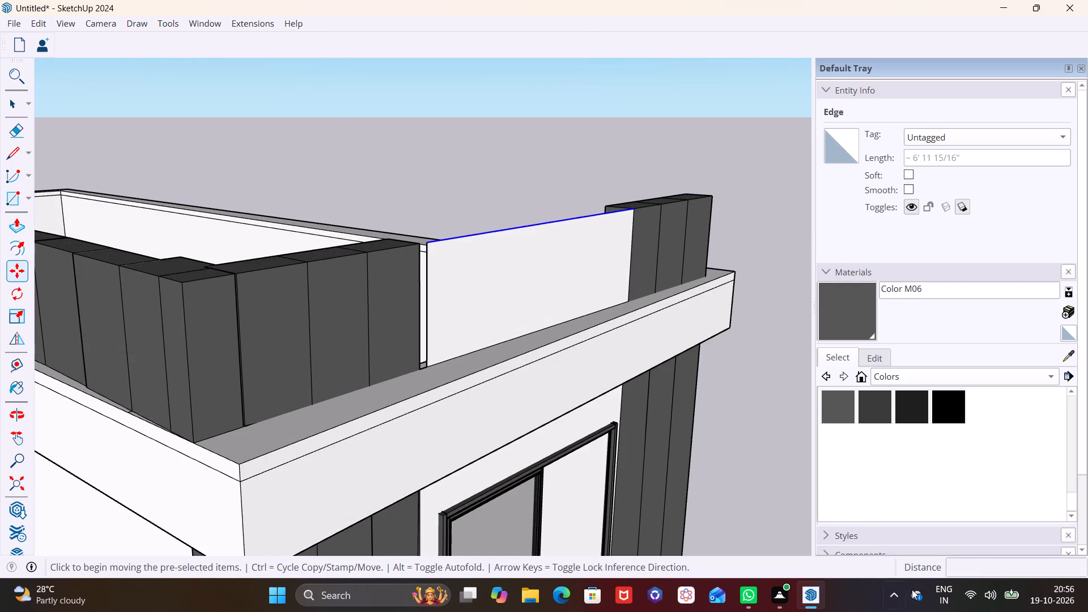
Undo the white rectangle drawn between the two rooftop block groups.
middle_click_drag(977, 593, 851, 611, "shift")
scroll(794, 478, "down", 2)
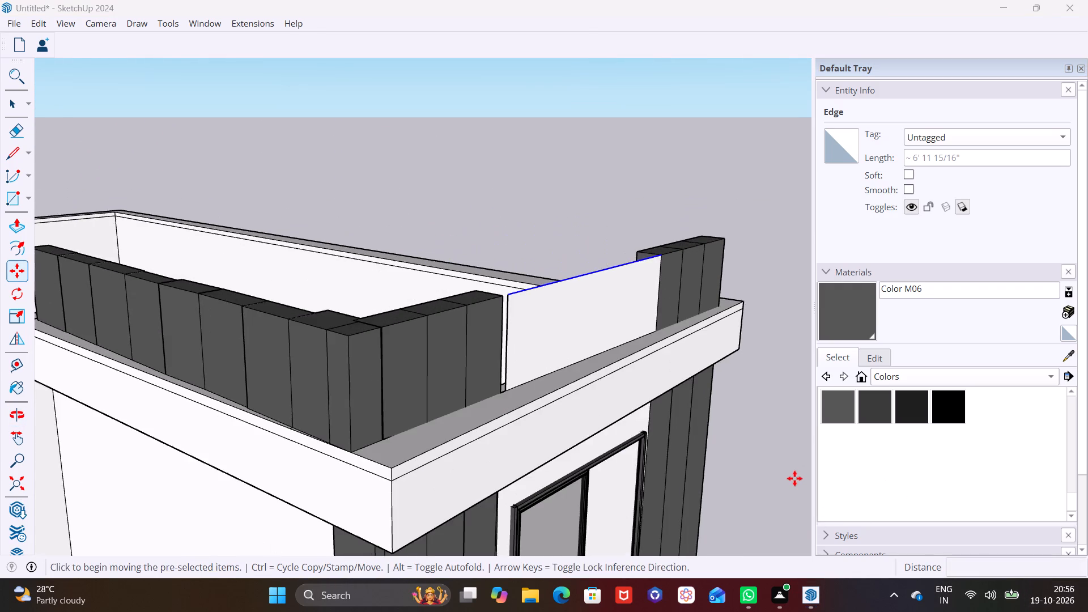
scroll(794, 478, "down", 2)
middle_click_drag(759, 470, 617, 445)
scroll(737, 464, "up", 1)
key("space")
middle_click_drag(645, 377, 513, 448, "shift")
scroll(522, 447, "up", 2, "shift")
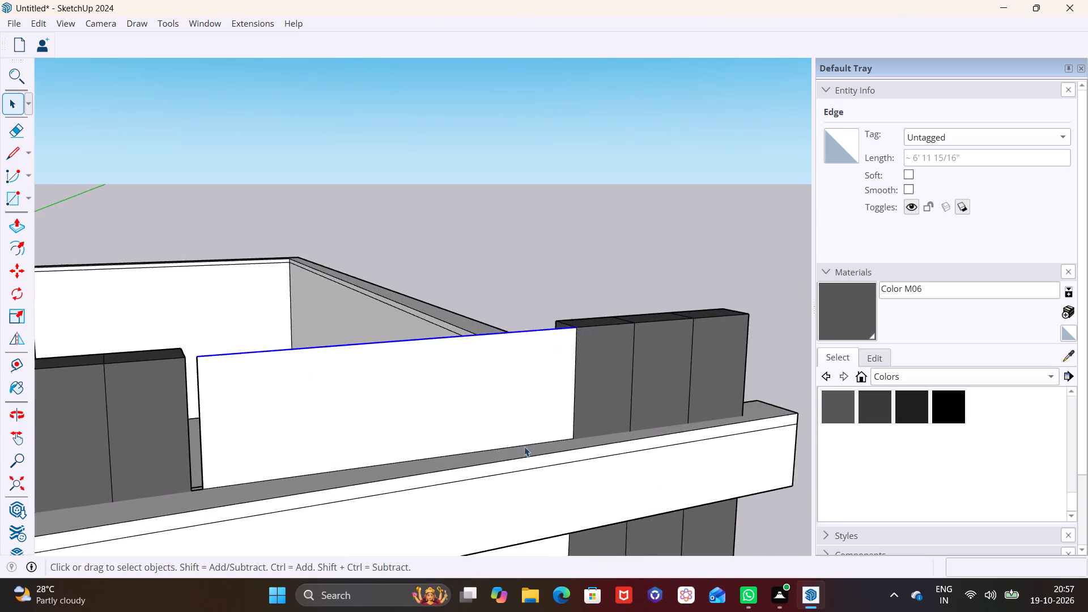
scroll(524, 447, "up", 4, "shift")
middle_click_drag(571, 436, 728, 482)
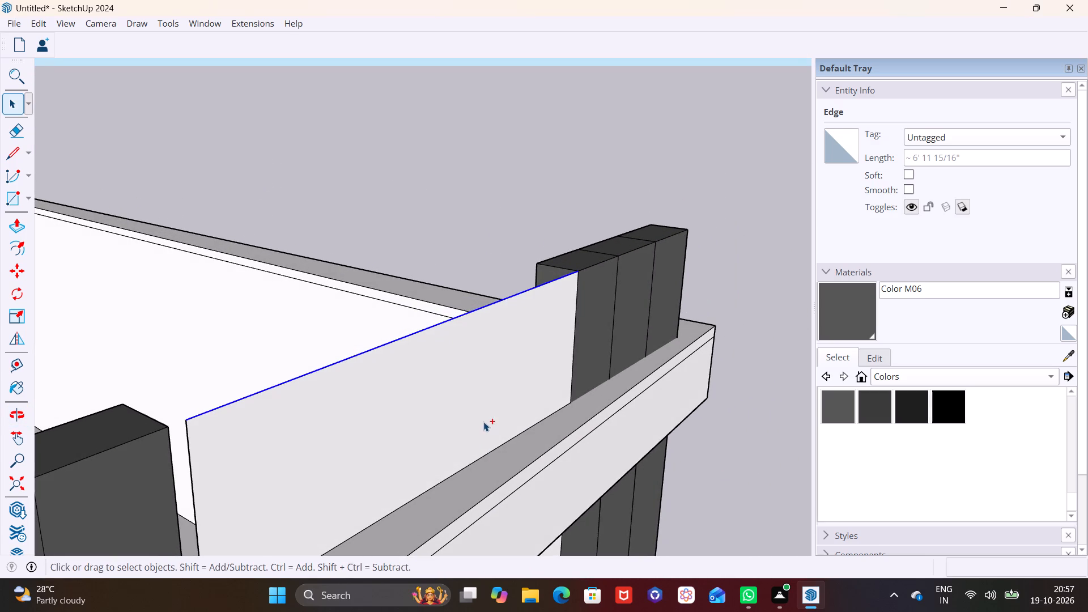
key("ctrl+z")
Draw a vertical rectangle about 7' 2" by 1' 4" in the gap between the two rooftop block groups, lower than the blocks.
middle_click_drag(509, 439, 589, 384, "shift")
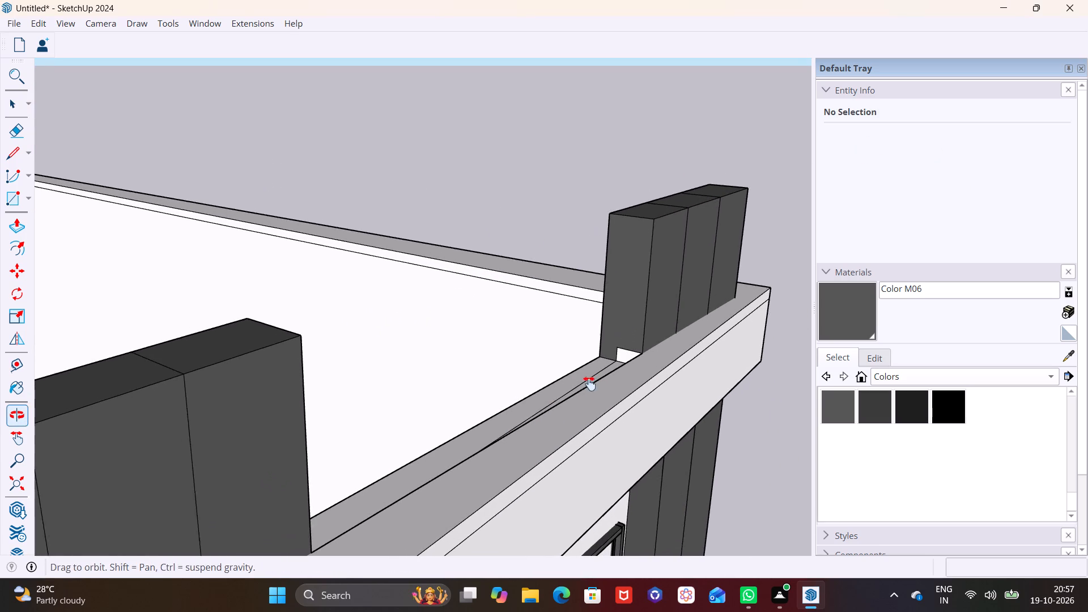
middle_click_drag(589, 384, 590, 384, "shift")
middle_click_drag(617, 429, 503, 427, "shift")
scroll(495, 411, "down", 4)
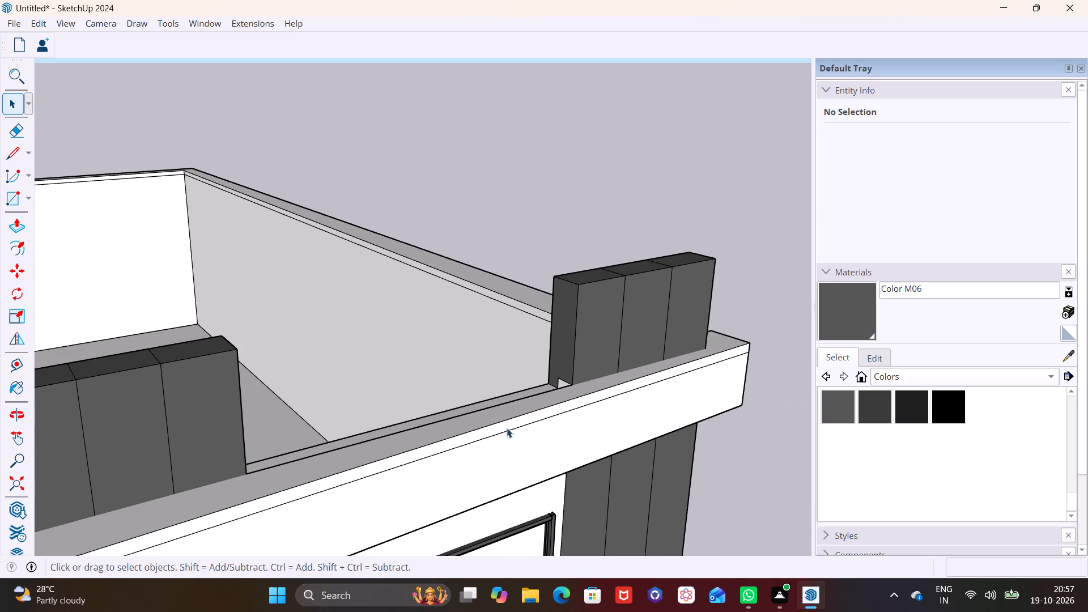
left_click(31, 201)
left_click(46, 215)
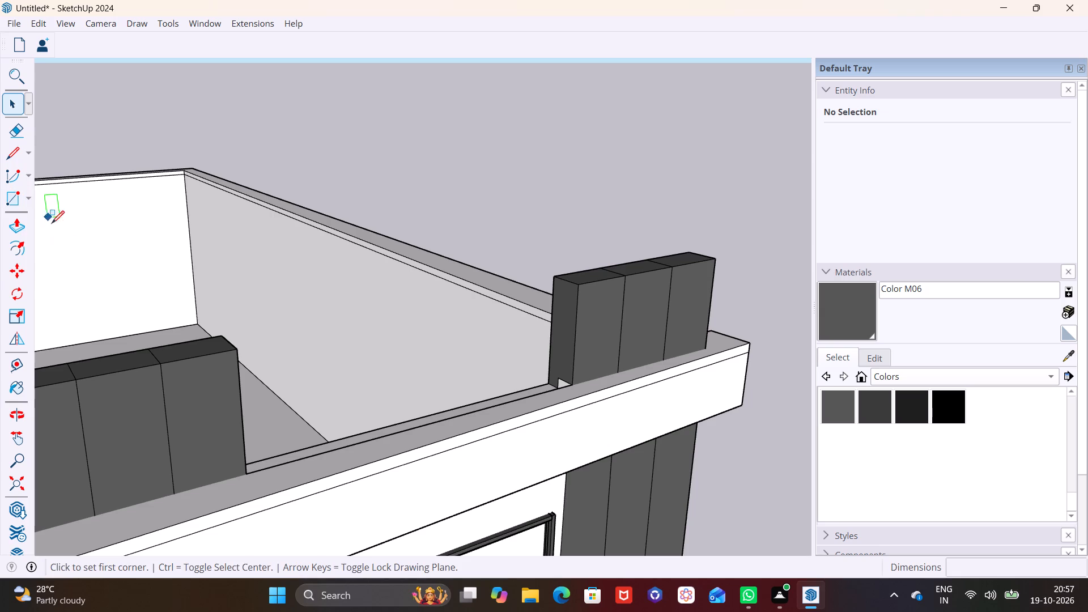
left_click(252, 470)
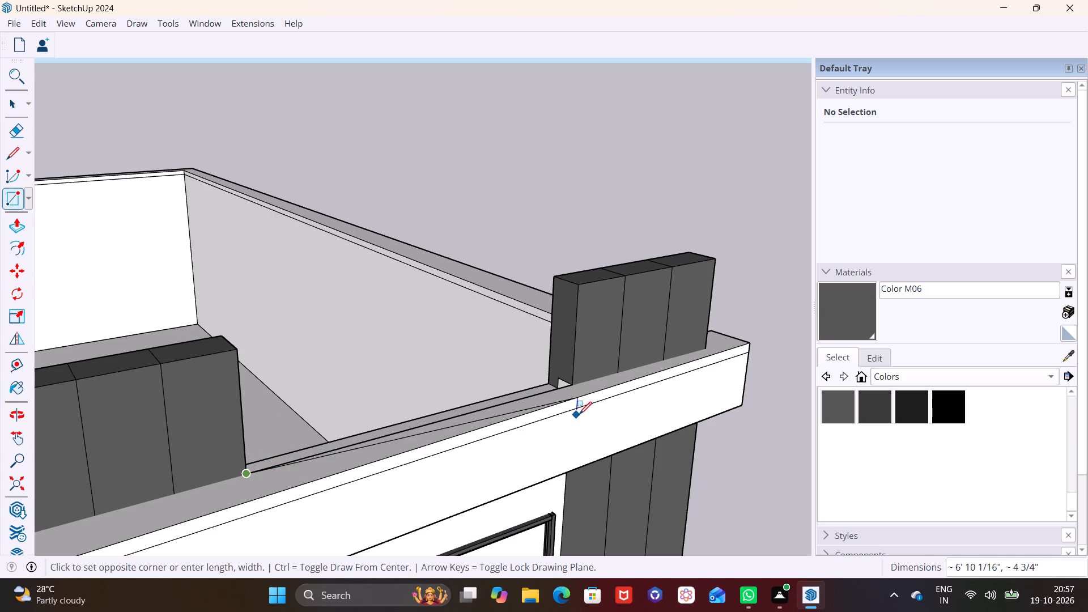
left_click(575, 385)
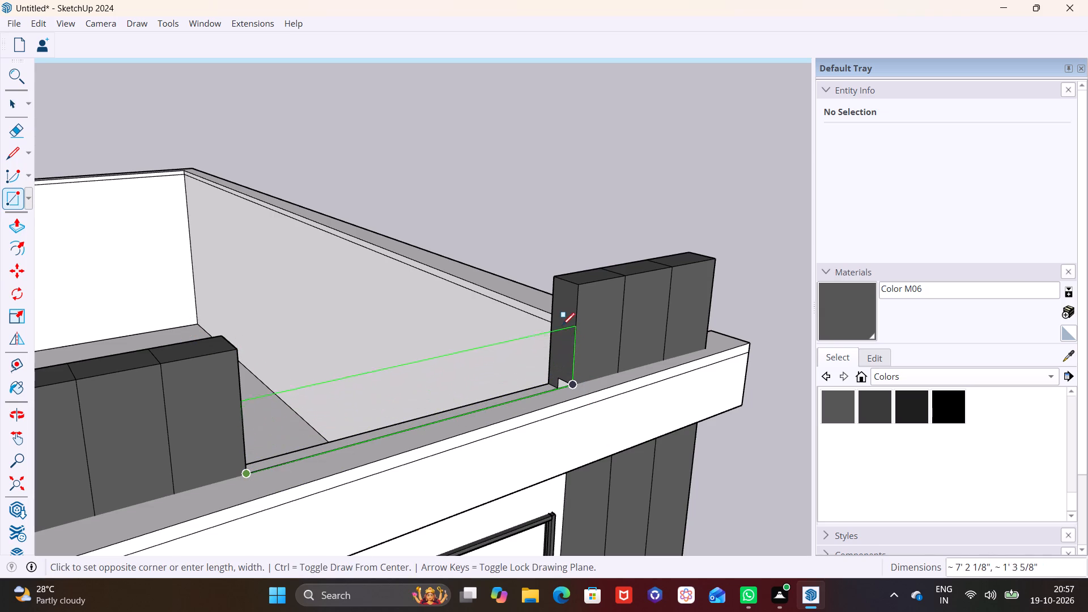
left_click(565, 321)
Move the new rectangle's top edge up about 2" along the blue axis.
scroll(465, 379, "down", 3)
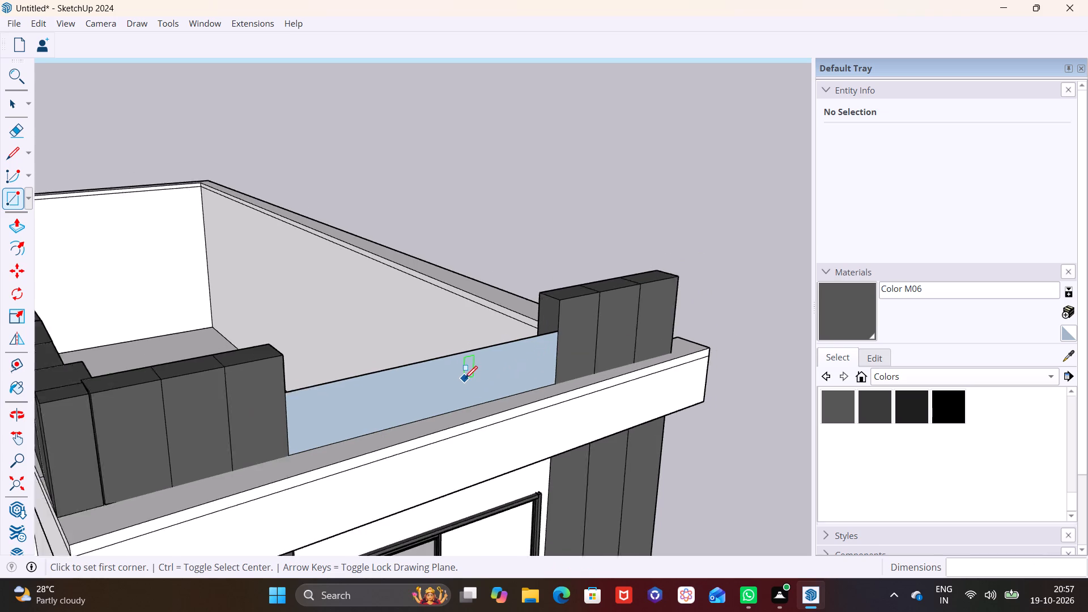
middle_click_drag(465, 379, 369, 232)
middle_click_drag(435, 342, 386, 391)
scroll(379, 376, "up", 7)
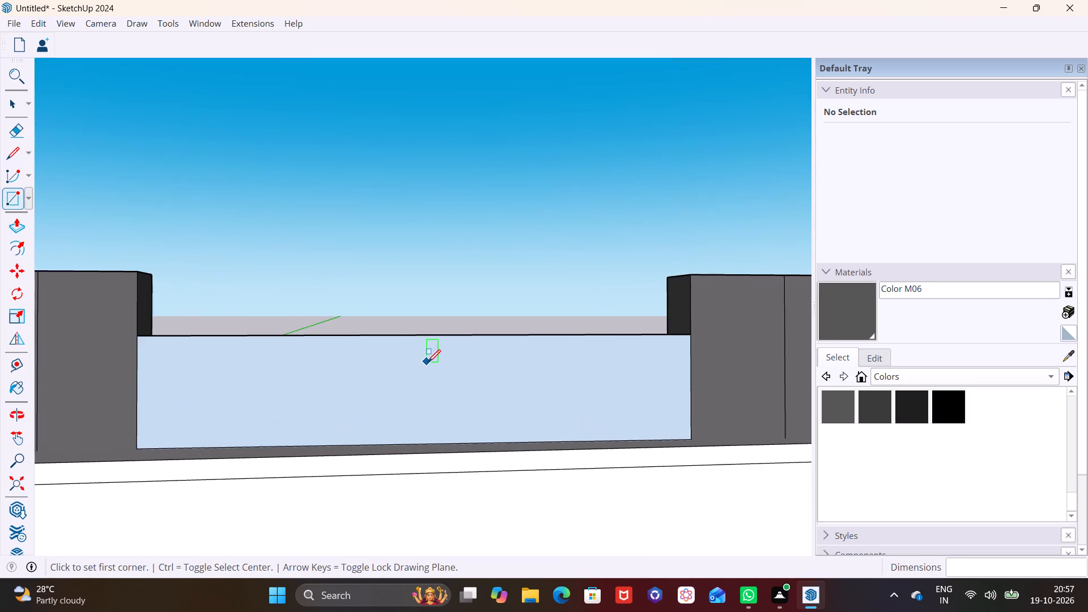
key("space")
left_click(439, 333)
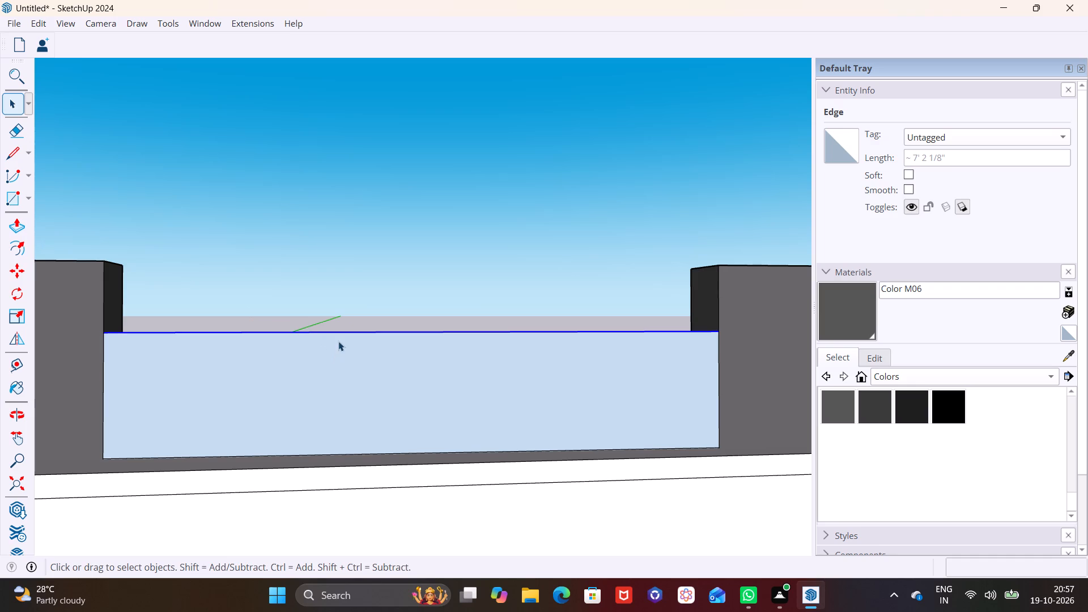
key("m")
left_click(393, 331)
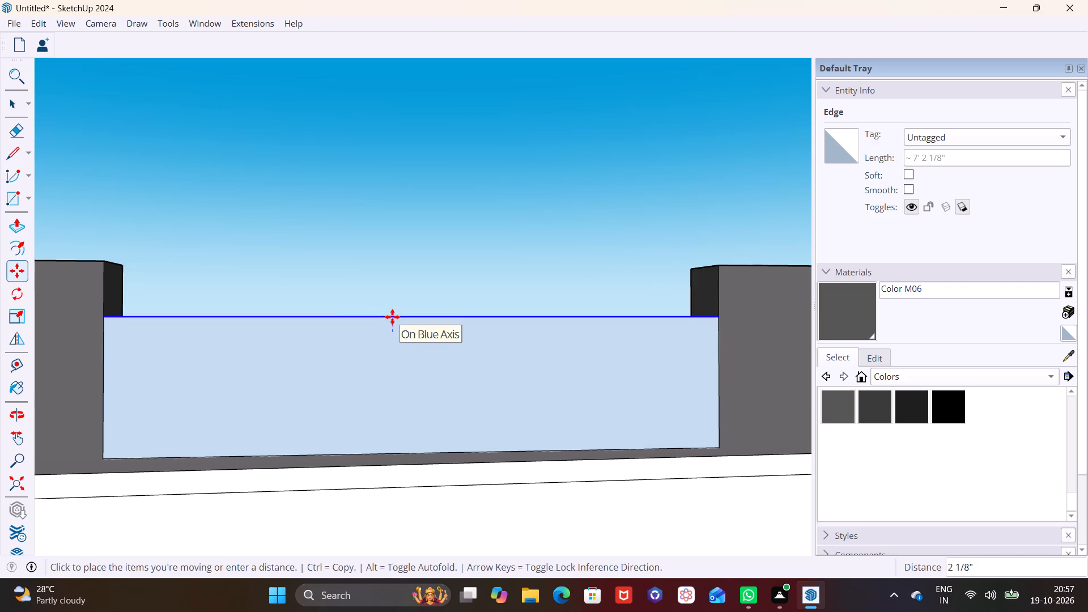
left_click(392, 316)
scroll(462, 337, "down", 5)
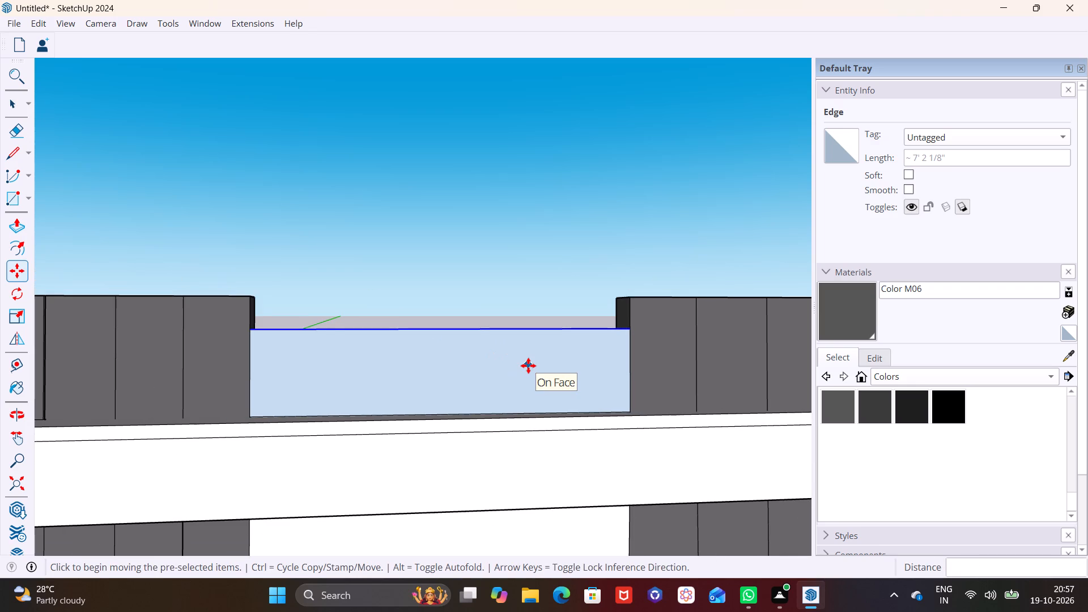
key("space")
Paint the rectangular panel between the rooftop blocks with Translucent Glass Blue from the Glass and Mirrors materials.
scroll(624, 369, "down", 1)
middle_click_drag(638, 416, 644, 478)
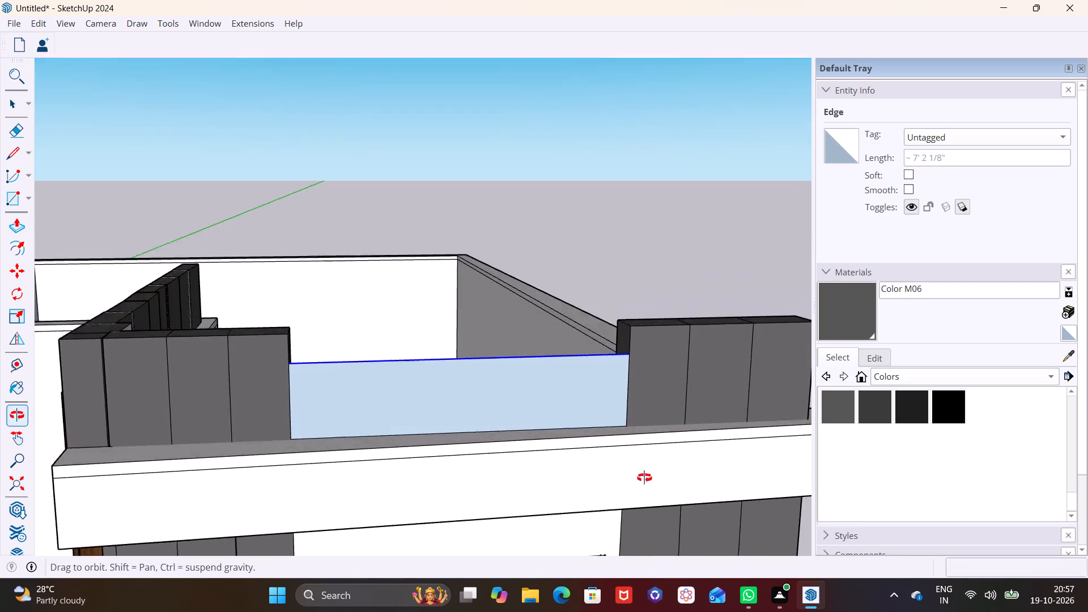
middle_click_drag(644, 478, 617, 402)
left_click(892, 372)
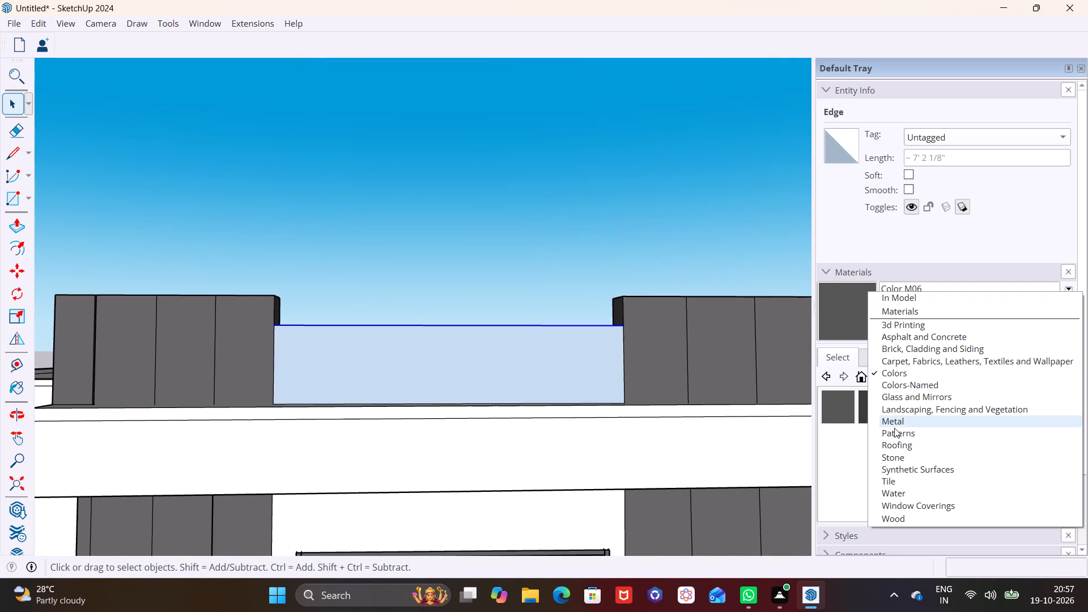
left_click(904, 399)
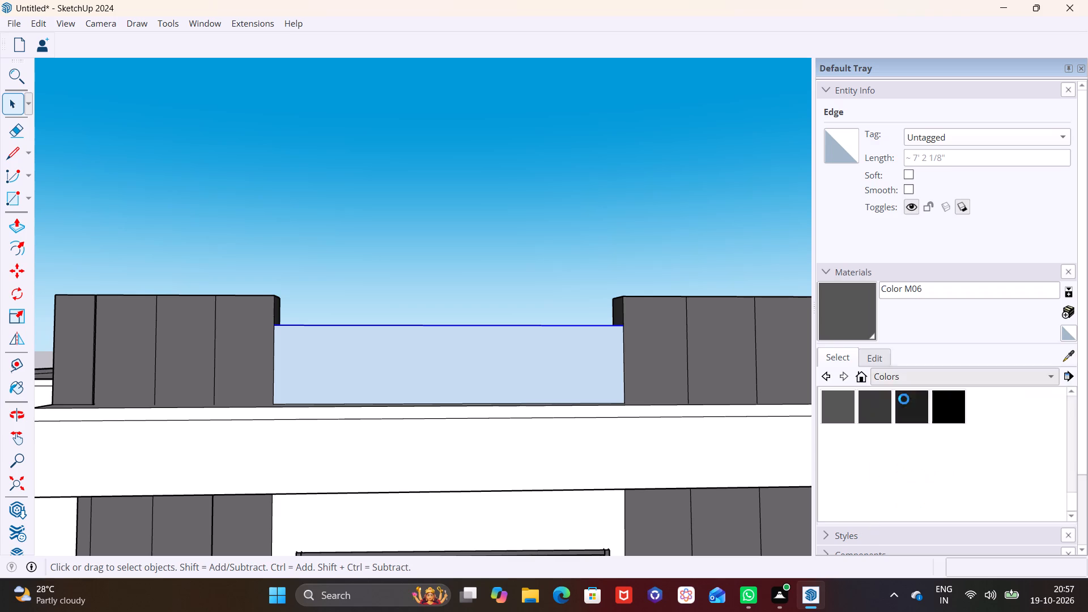
left_click(944, 407)
left_click(503, 377)
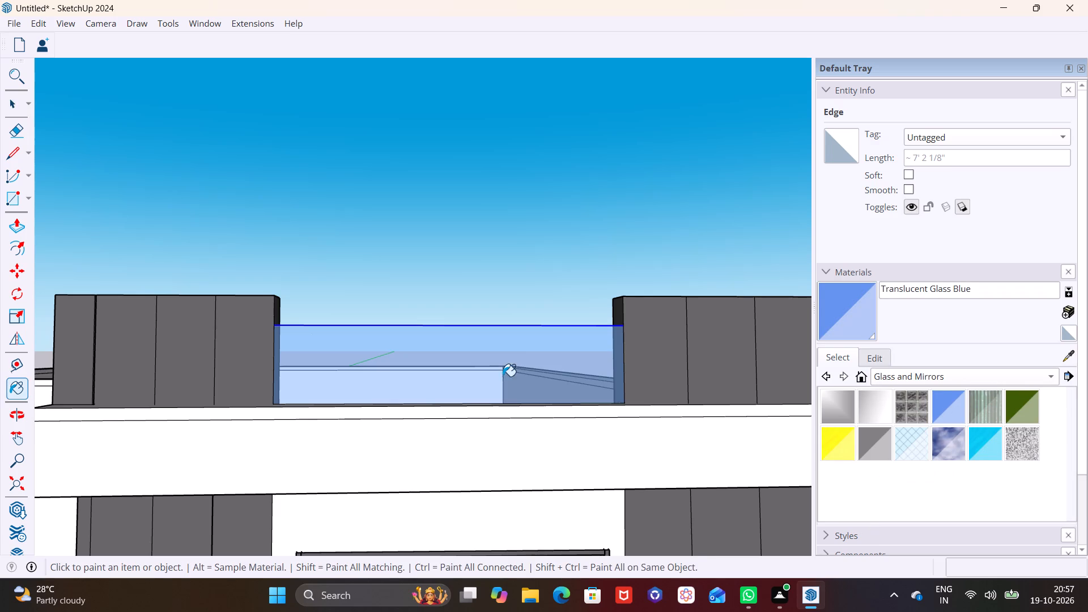
key("space")
left_click(501, 295)
scroll(505, 301, "down", 5)
middle_click_drag(524, 343, 626, 372)
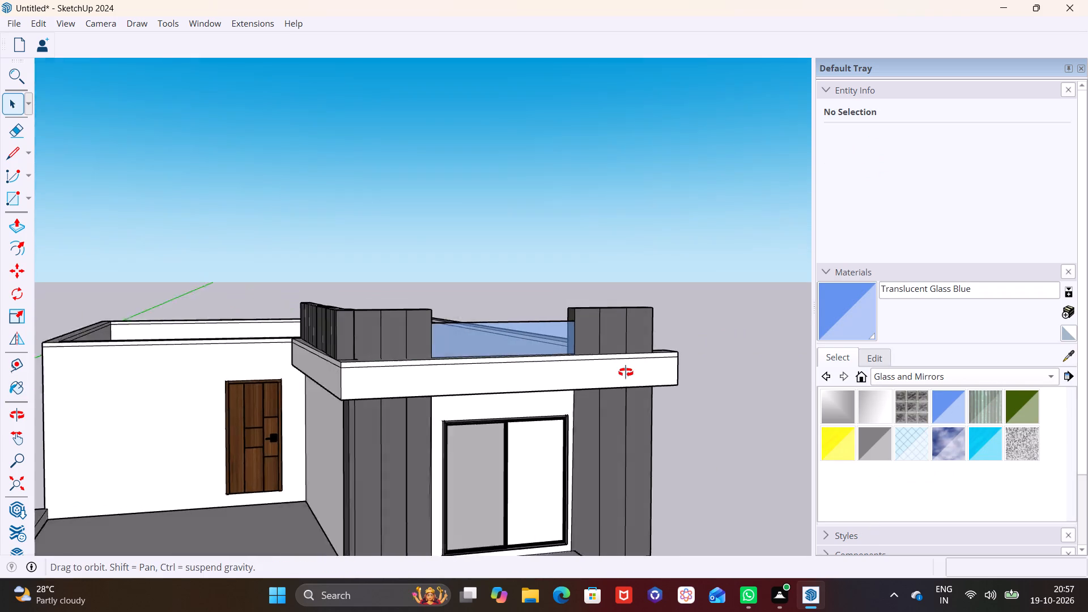
Examine the whole building from several angles, above and below, checking the rooftop glass panel, roof band and balcony edge.
middle_click_drag(626, 372, 658, 375)
scroll(517, 392, "down", 2)
scroll(469, 430, "down", 2)
middle_click_drag(437, 458, 523, 459)
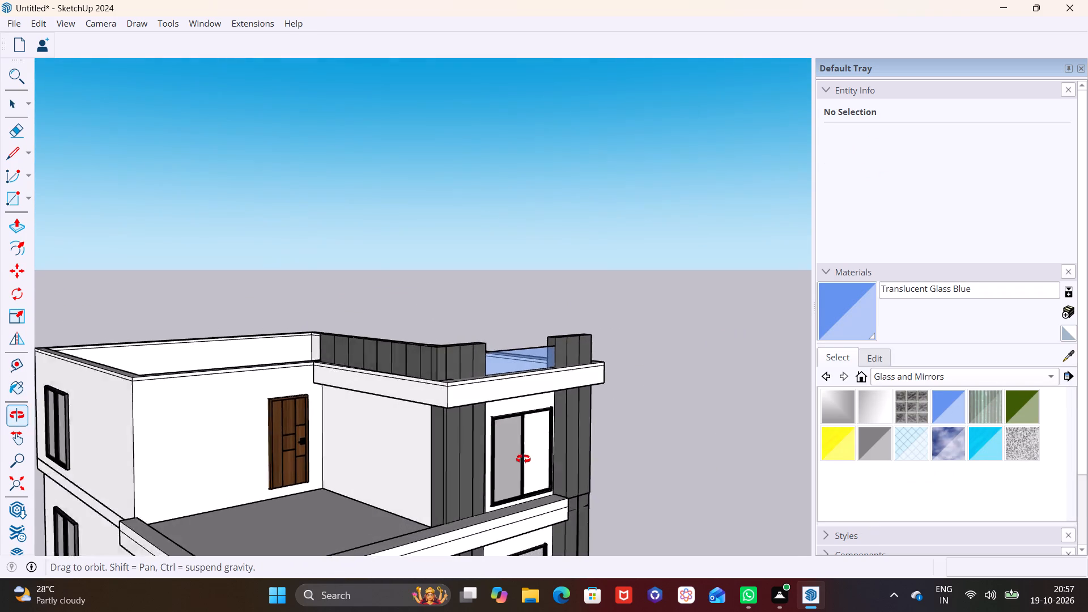
middle_click_drag(523, 459, 425, 454)
scroll(422, 448, "down", 2)
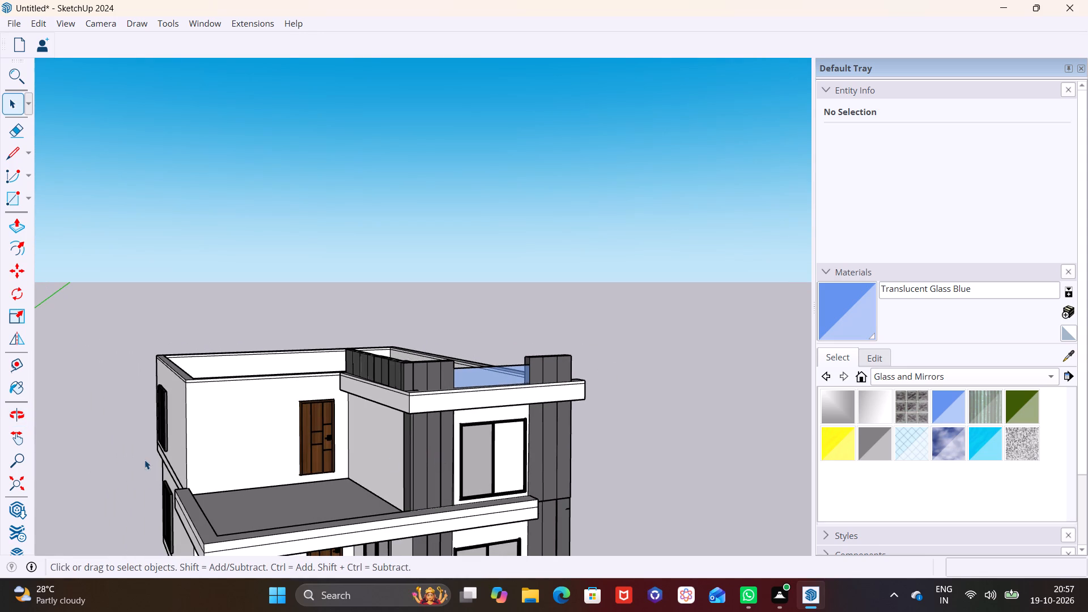
middle_click_drag(163, 448, 135, 354)
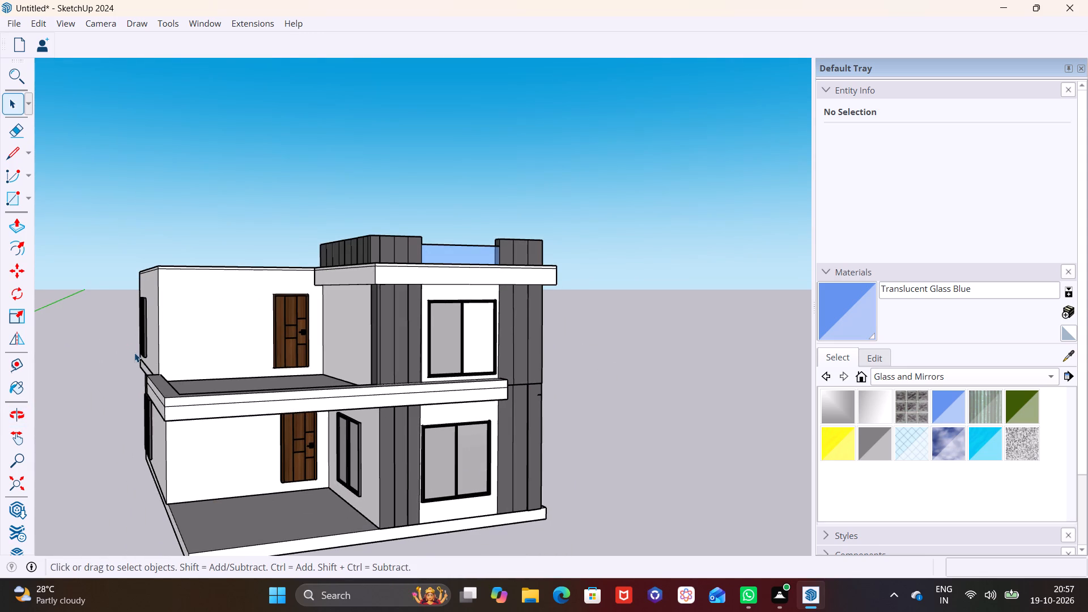
scroll(139, 378, "up", 2)
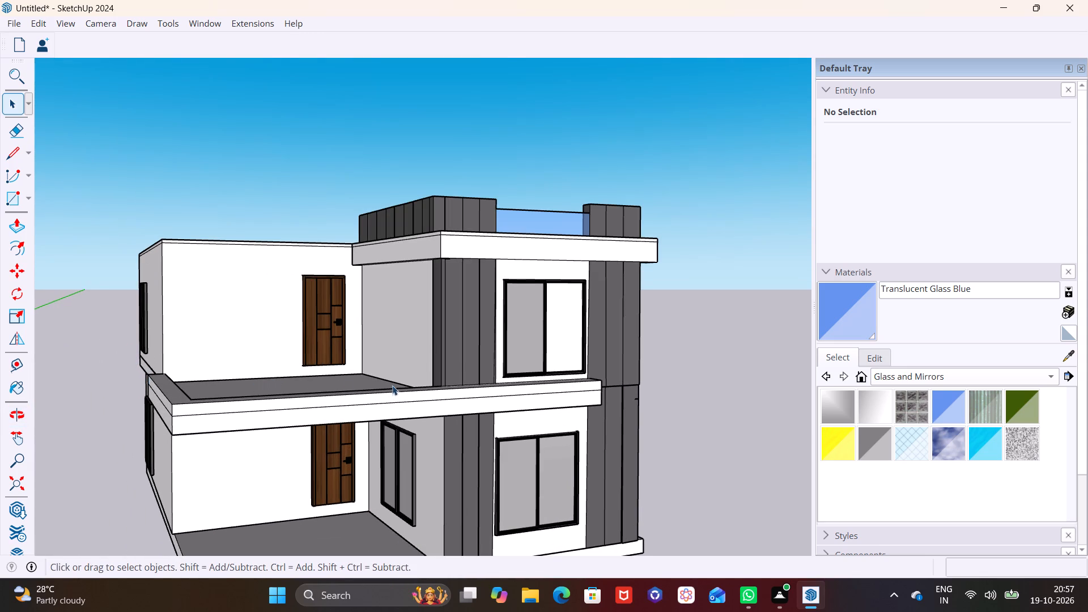
middle_click_drag(393, 384, 351, 500)
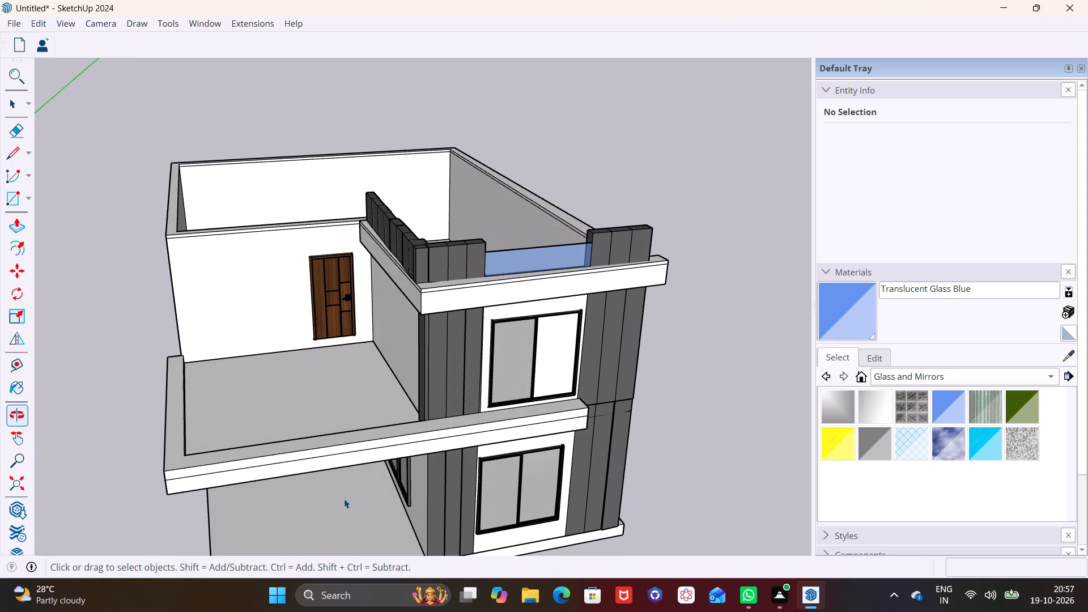
scroll(212, 450, "up", 2)
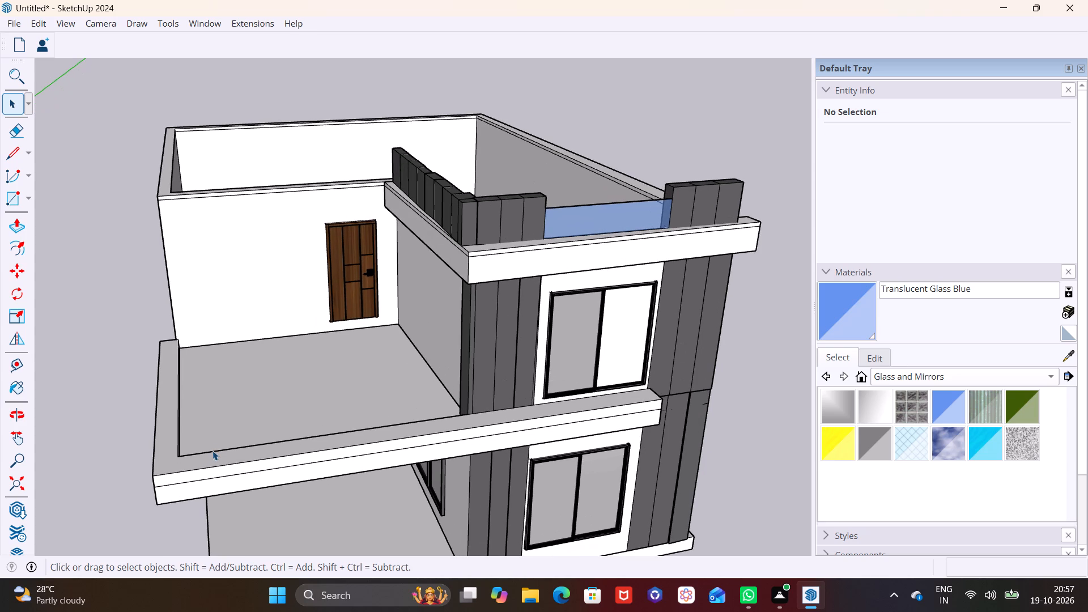
scroll(240, 438, "up", 2)
middle_click_drag(477, 394, 385, 433)
scroll(487, 412, "down", 1)
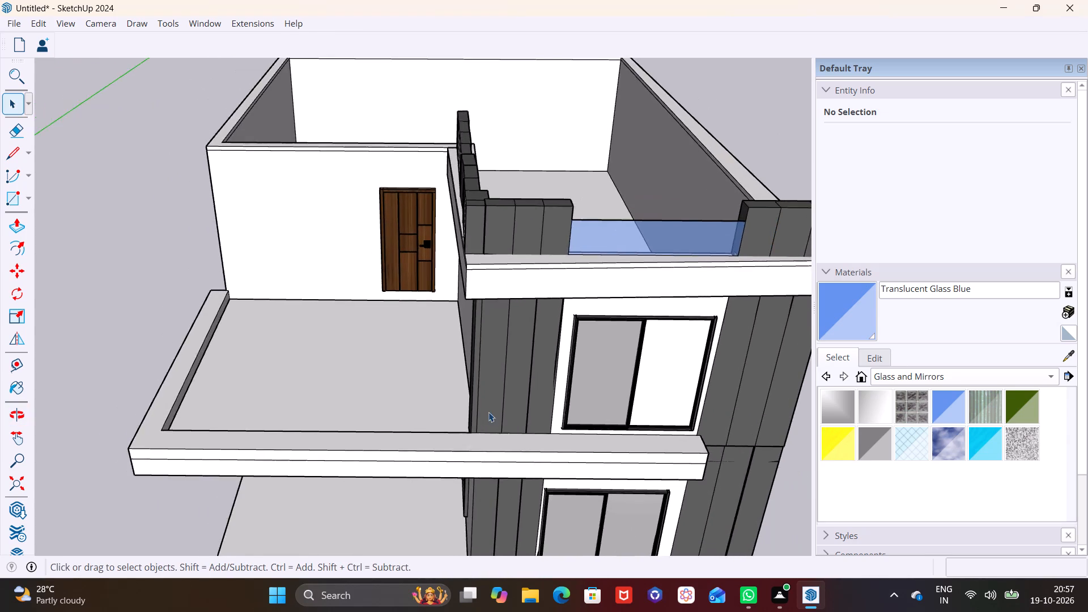
scroll(488, 412, "down", 4)
middle_click_drag(519, 427, 695, 377)
scroll(626, 425, "up", 6)
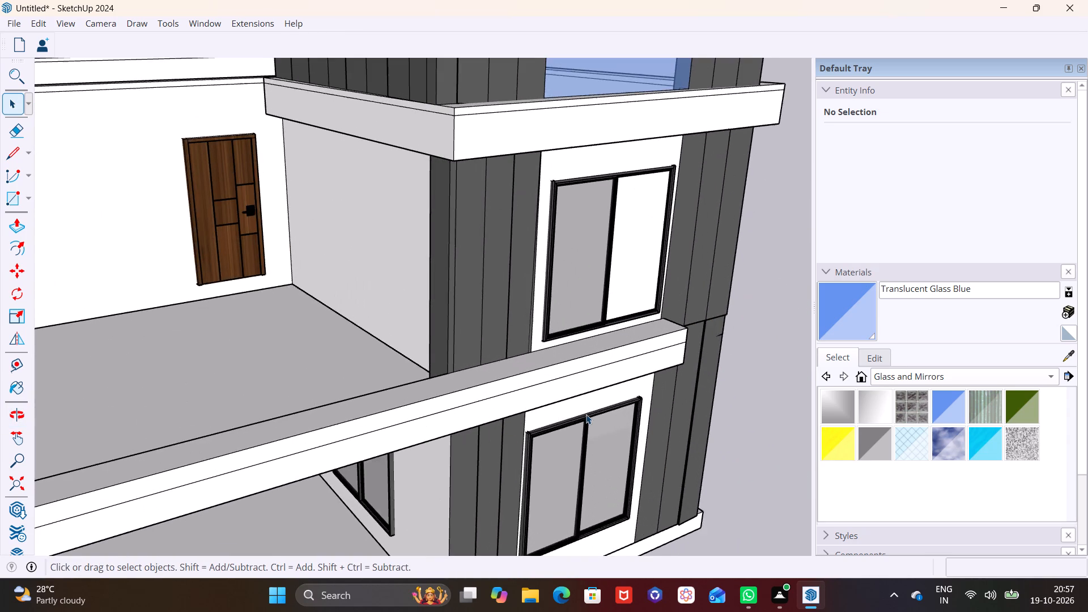
middle_click_drag(586, 415, 607, 345)
scroll(587, 330, "down", 3)
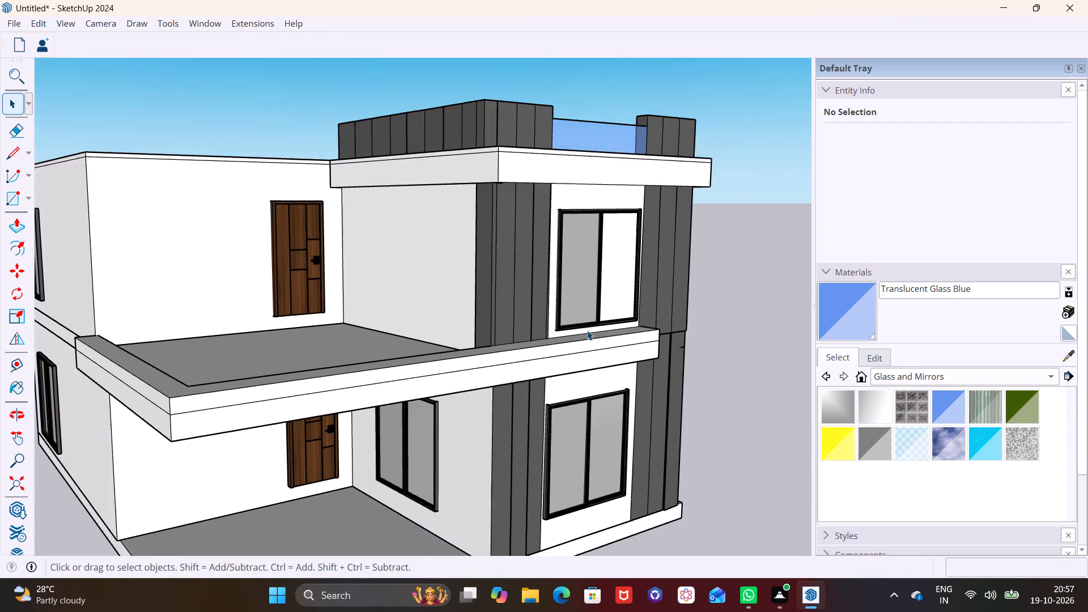
scroll(587, 330, "down", 2)
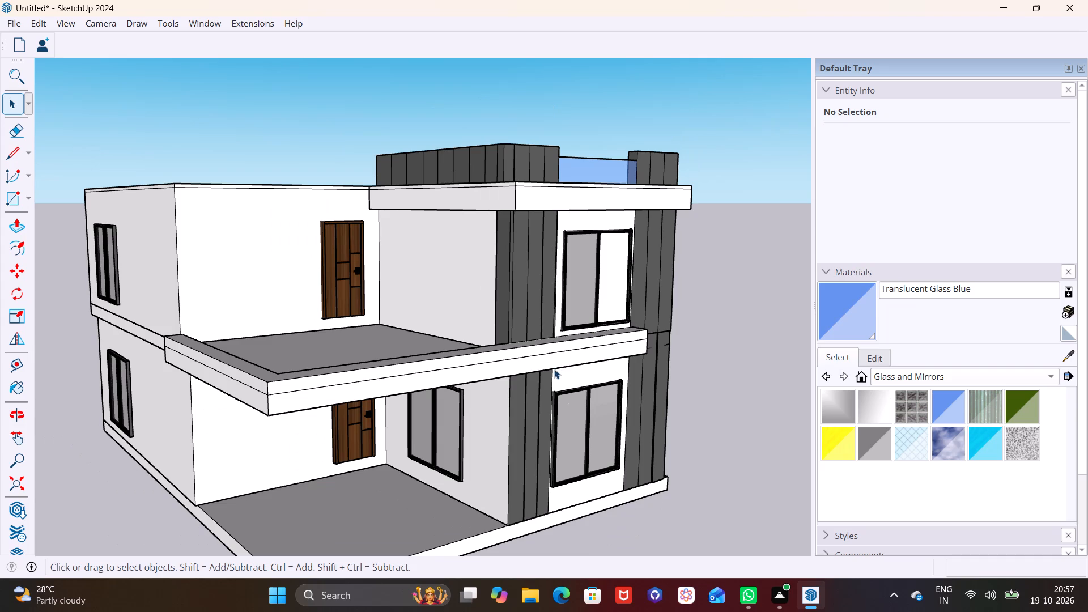
middle_click_drag(512, 373, 510, 142)
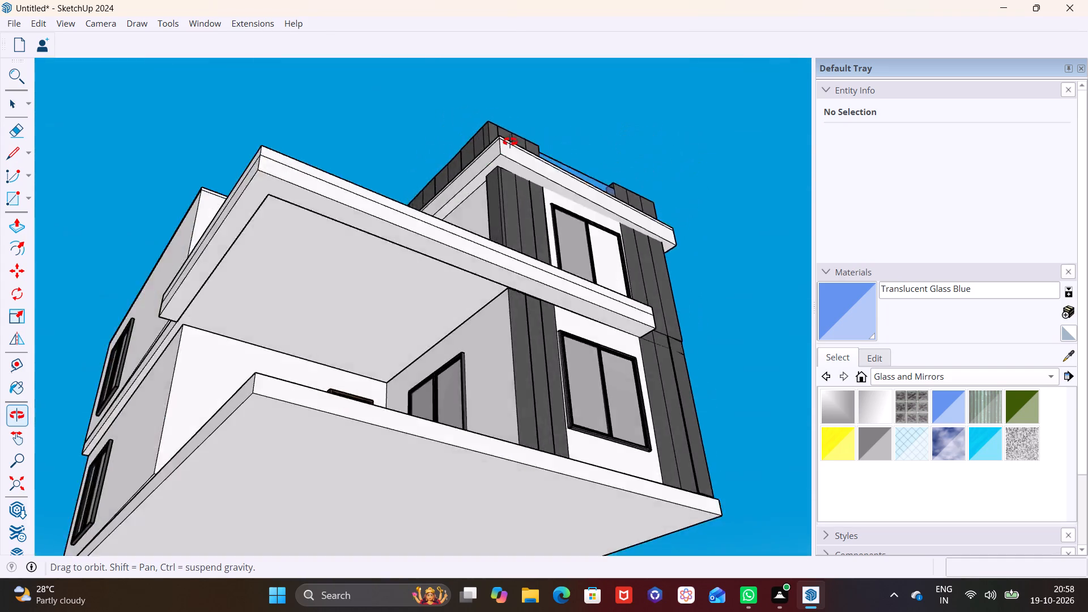
middle_click_drag(510, 142, 598, 477)
Push/pull the upper strip of the balcony band's long front face outward by 7 7/16".
scroll(584, 367, "up", 7)
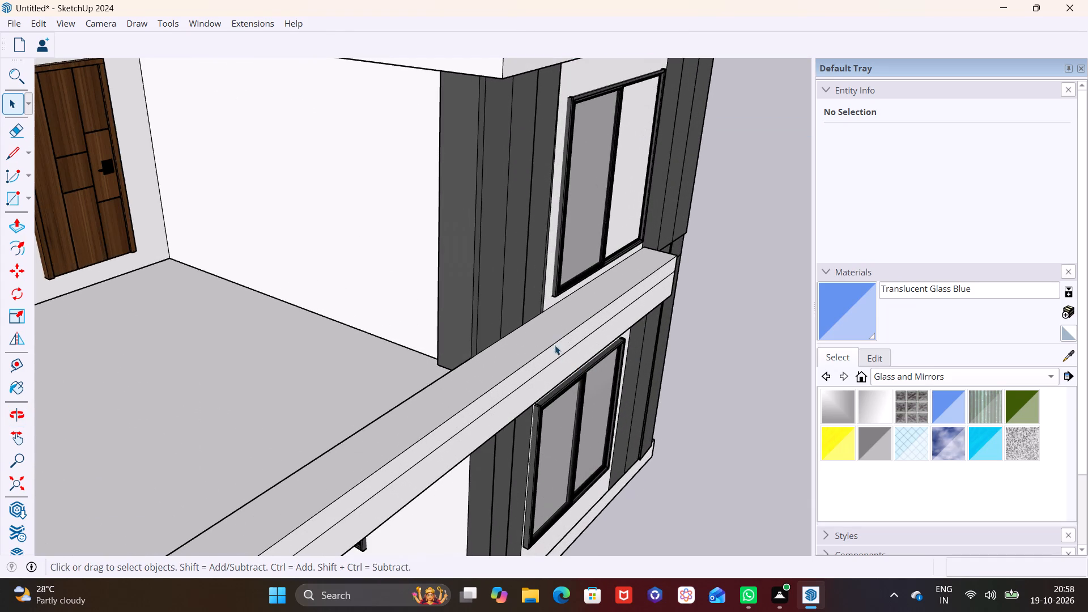
left_click(567, 335)
left_click(571, 341)
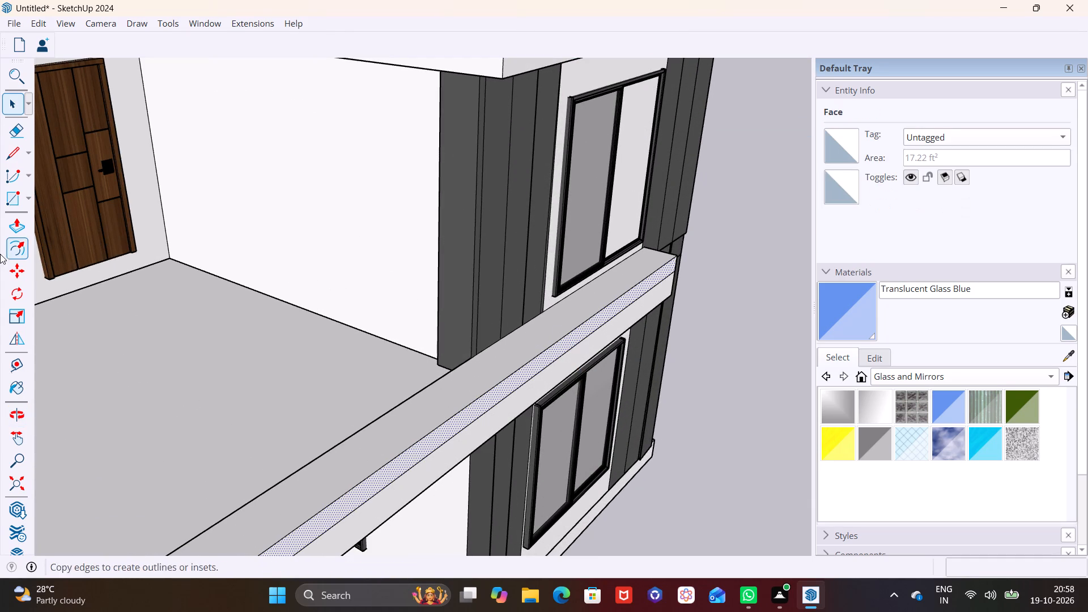
left_click(16, 227)
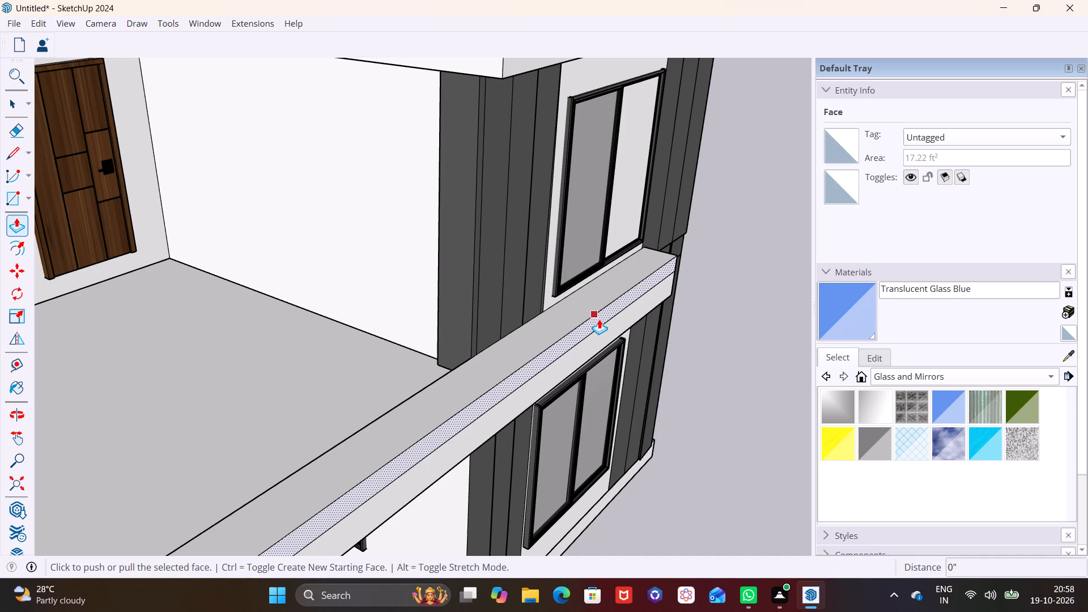
left_click(600, 318)
left_click(619, 318)
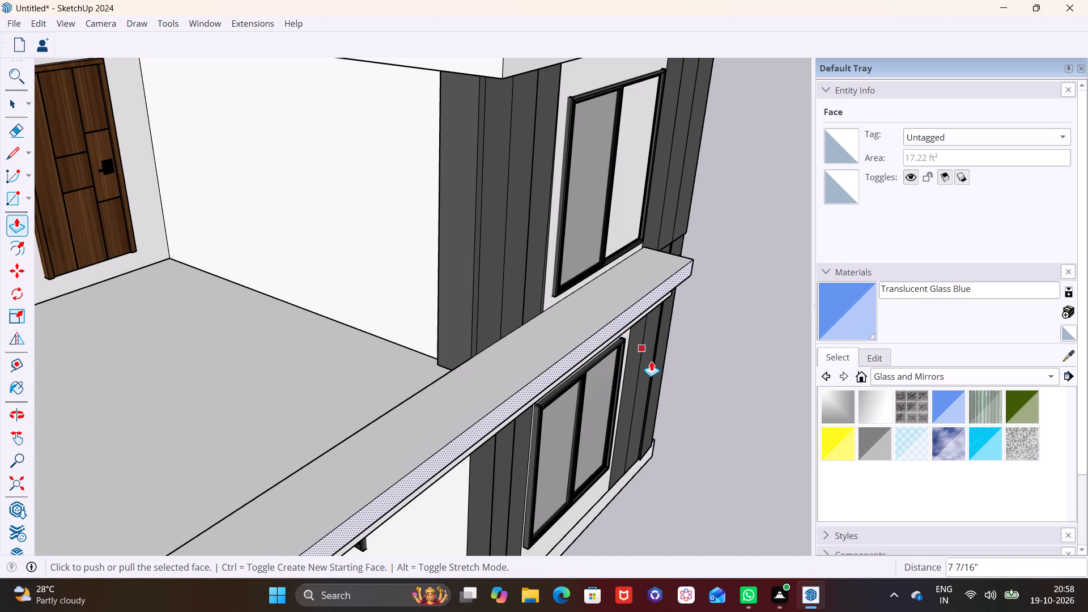
Push/pull the lower strip of the balcony band's front face outward 7 7/16", flush with the upper strip.
middle_click_drag(651, 361, 570, 277)
key("space")
left_click(537, 311)
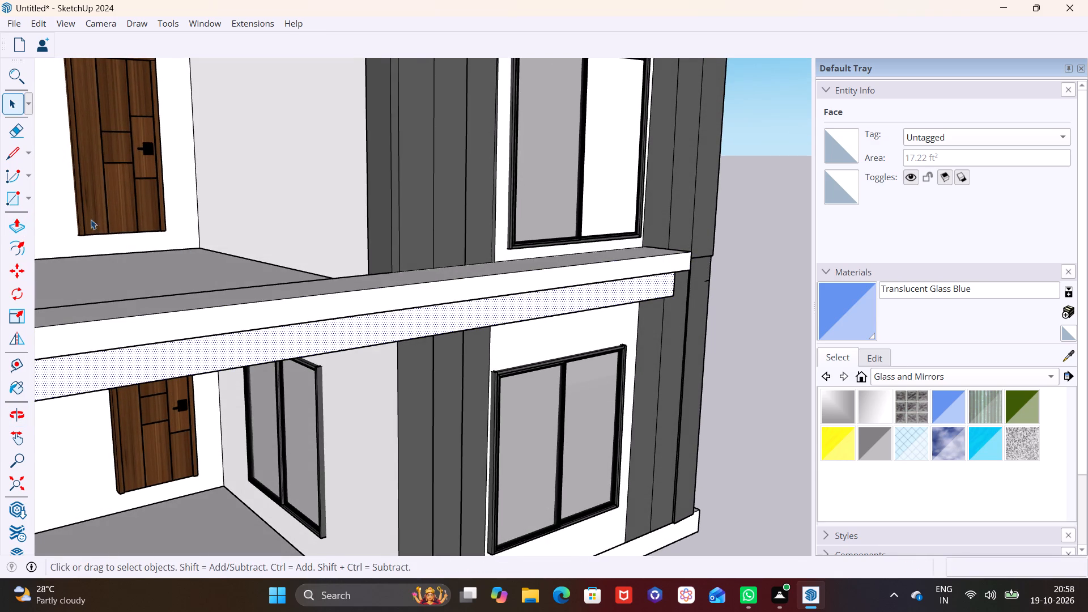
left_click(23, 226)
left_click(449, 322)
left_click(536, 285)
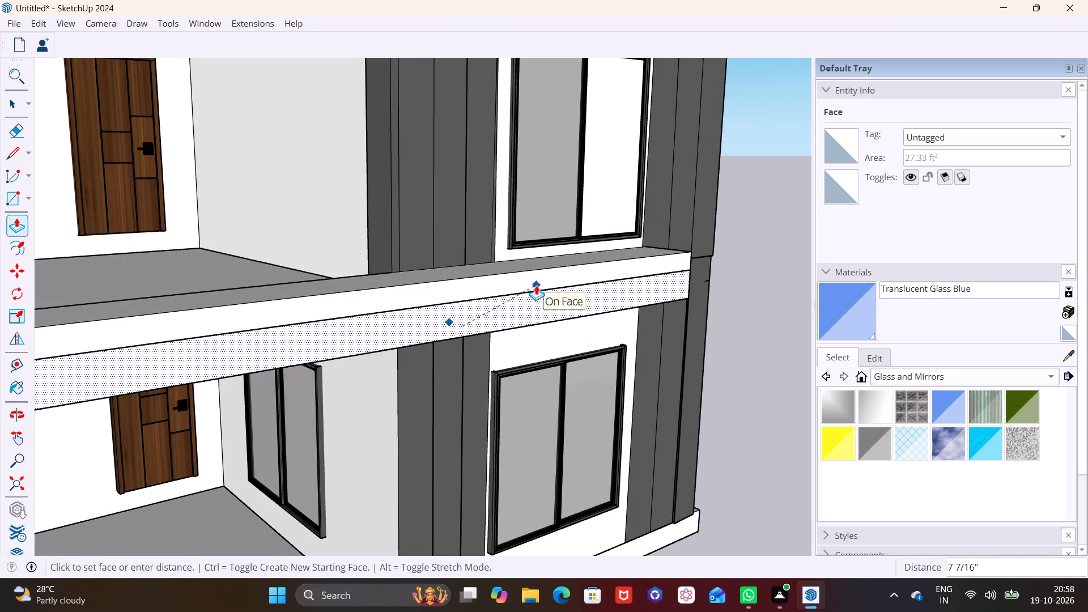
scroll(480, 331, "down", 6)
middle_click_drag(515, 378, 485, 504)
middle_click_drag(475, 430, 607, 367)
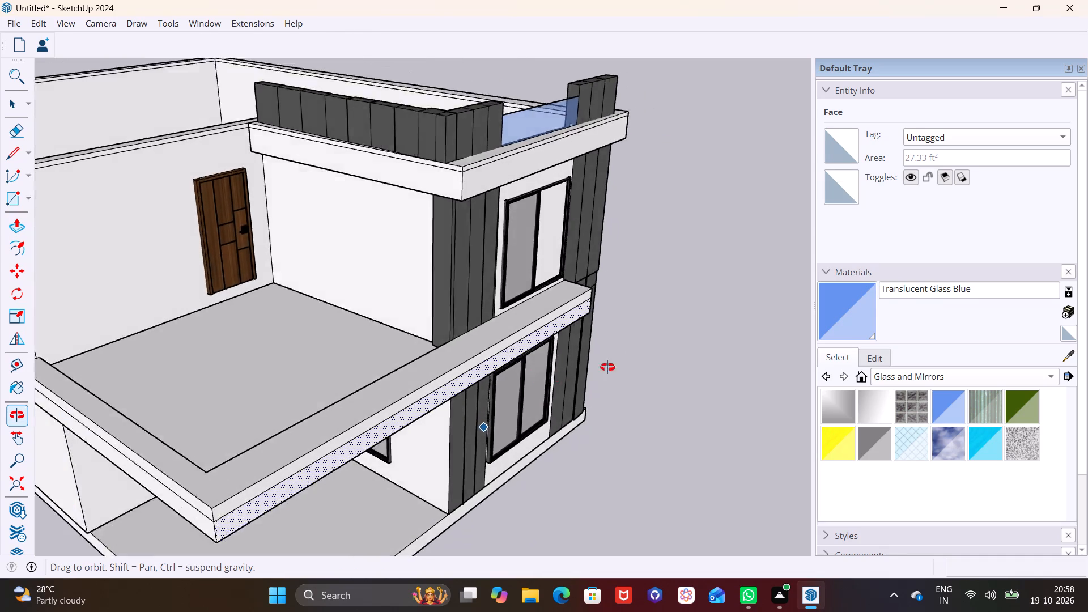
middle_click_drag(607, 367, 469, 356)
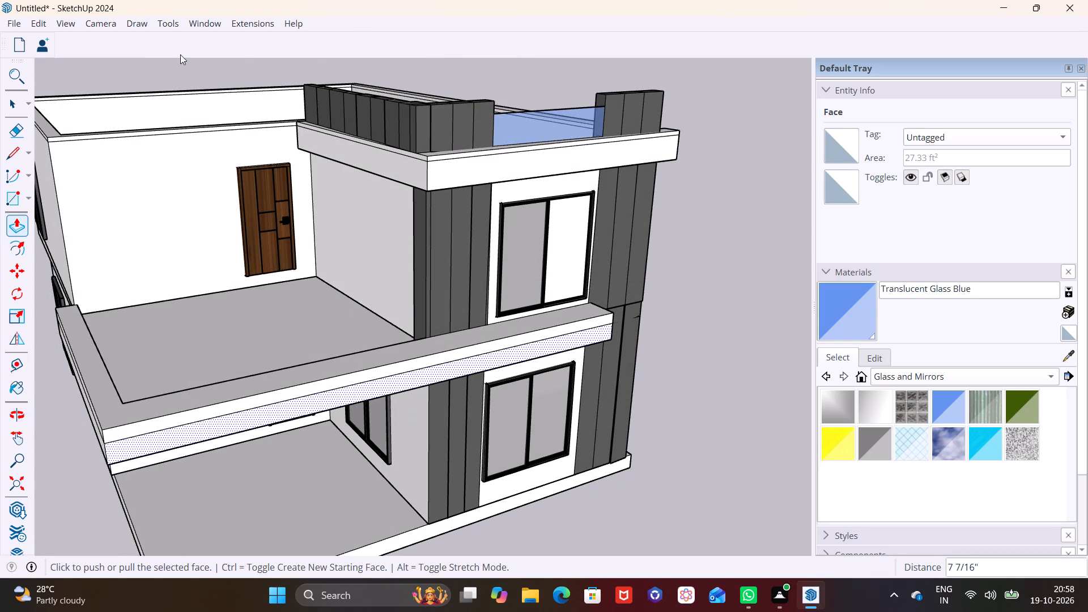
Open 3D Warehouse and search its models for plants.
left_click(193, 29)
left_click(246, 130)
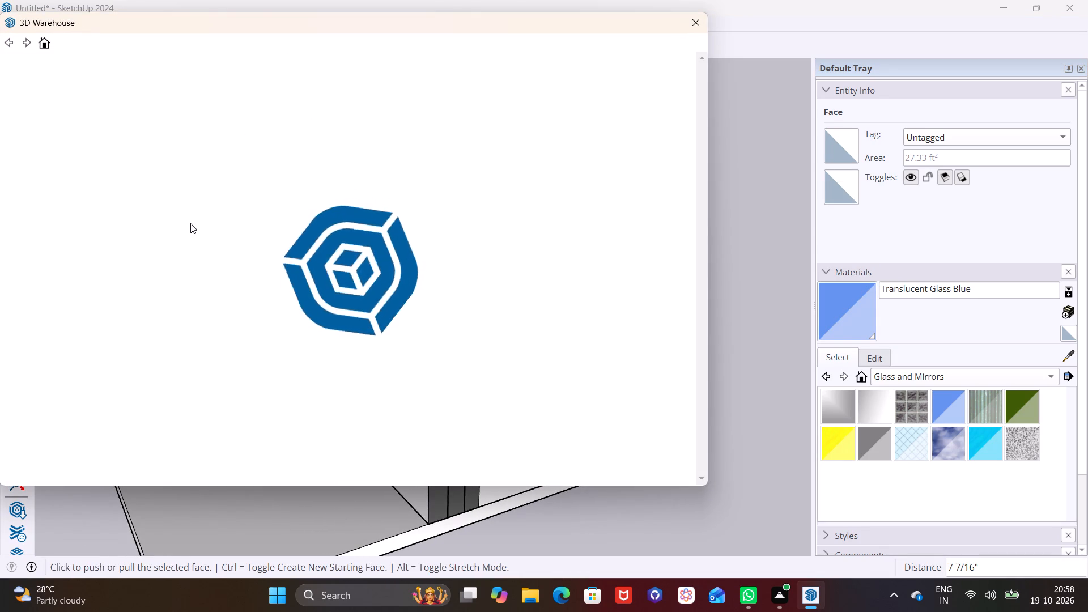
left_click(292, 73)
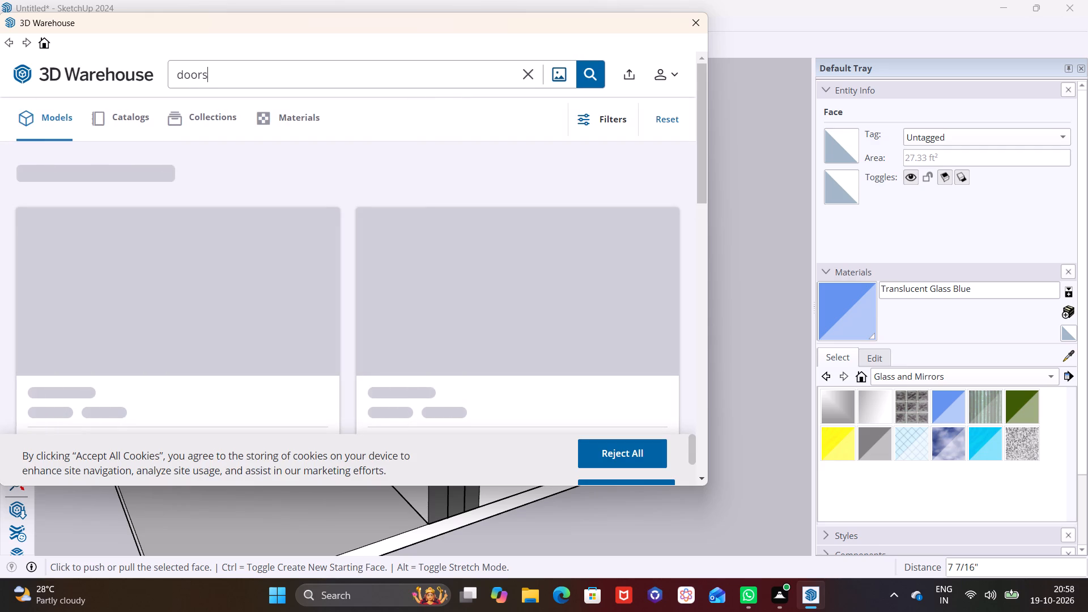
left_click(522, 69)
left_click(393, 79)
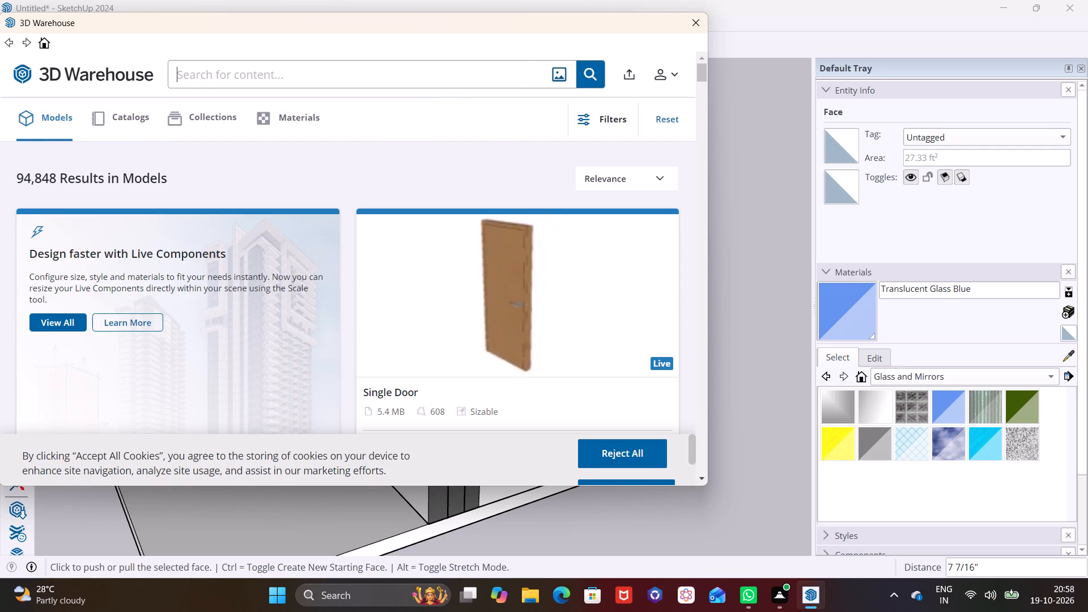
type("pla")
type("nts")
key("Return")
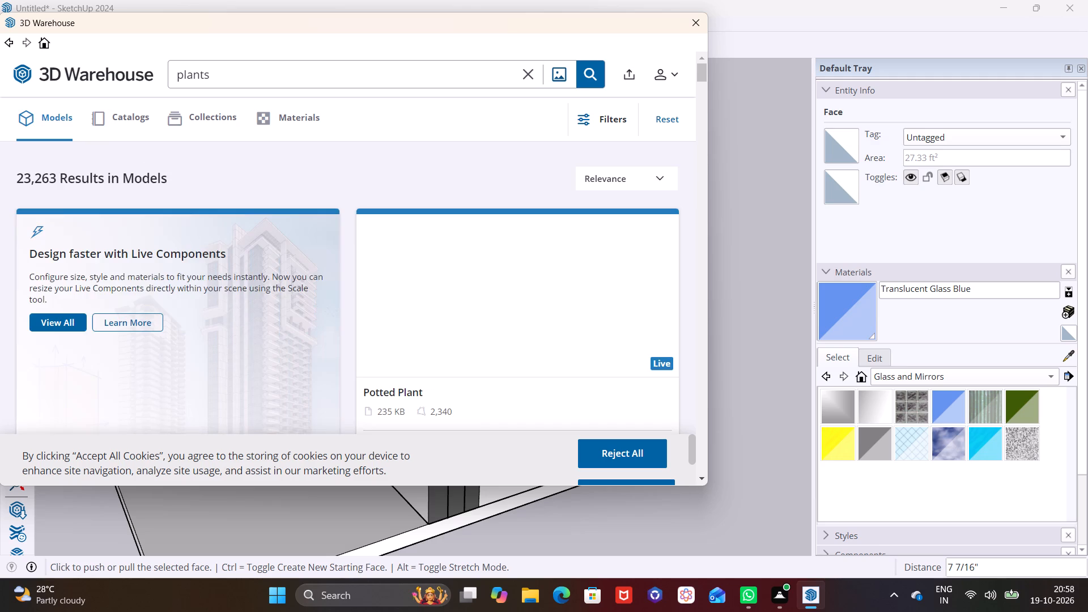
Look through the plant models in the search results for one suited to the building.
scroll(325, 319, "down", 2)
scroll(407, 329, "down", 3)
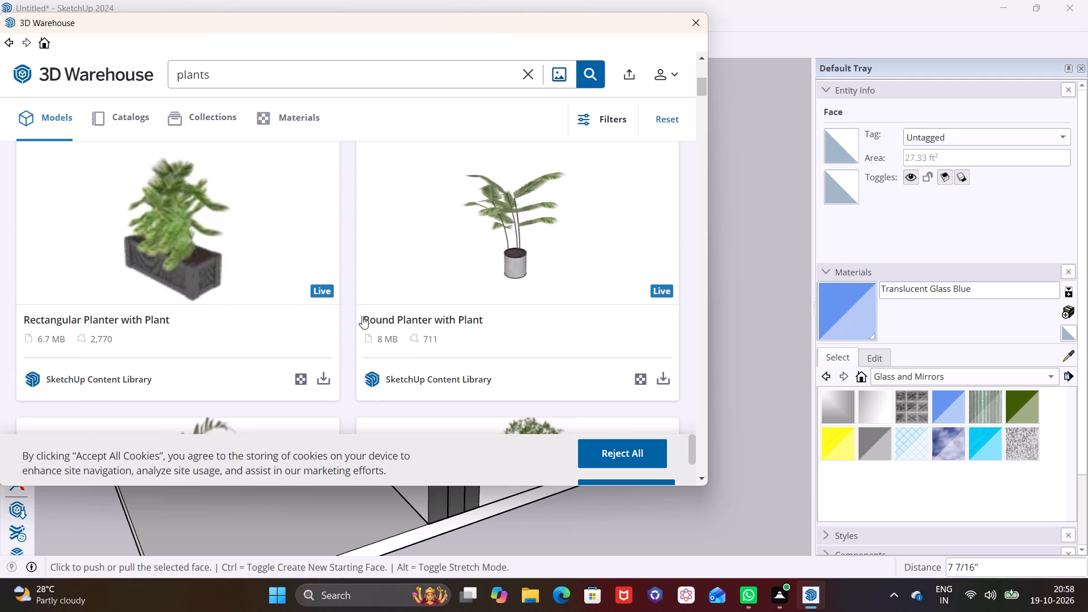
scroll(298, 281, "down", 5)
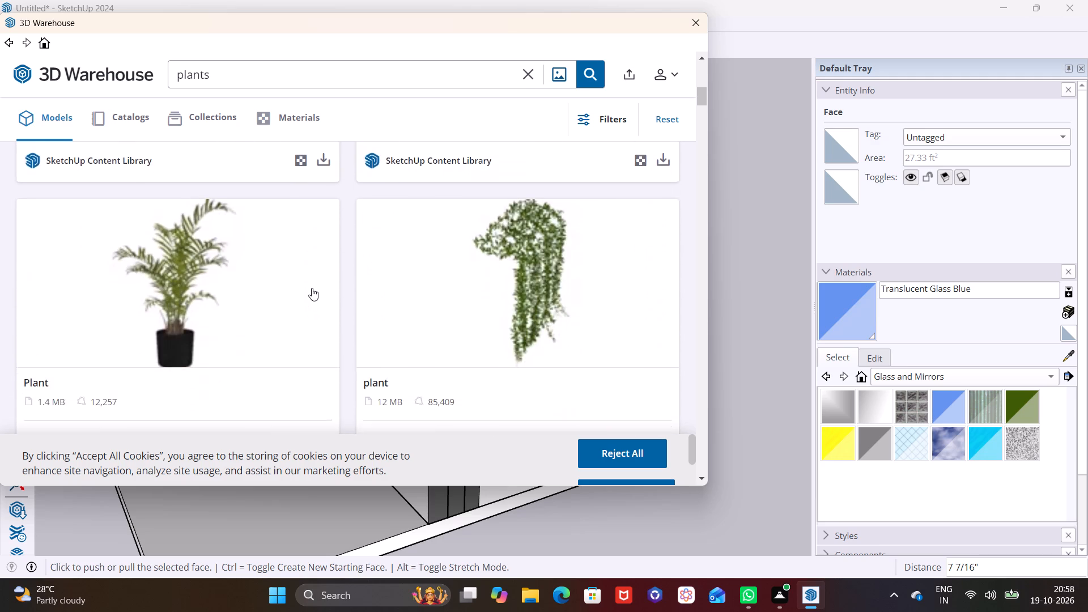
scroll(312, 288, "down", 9)
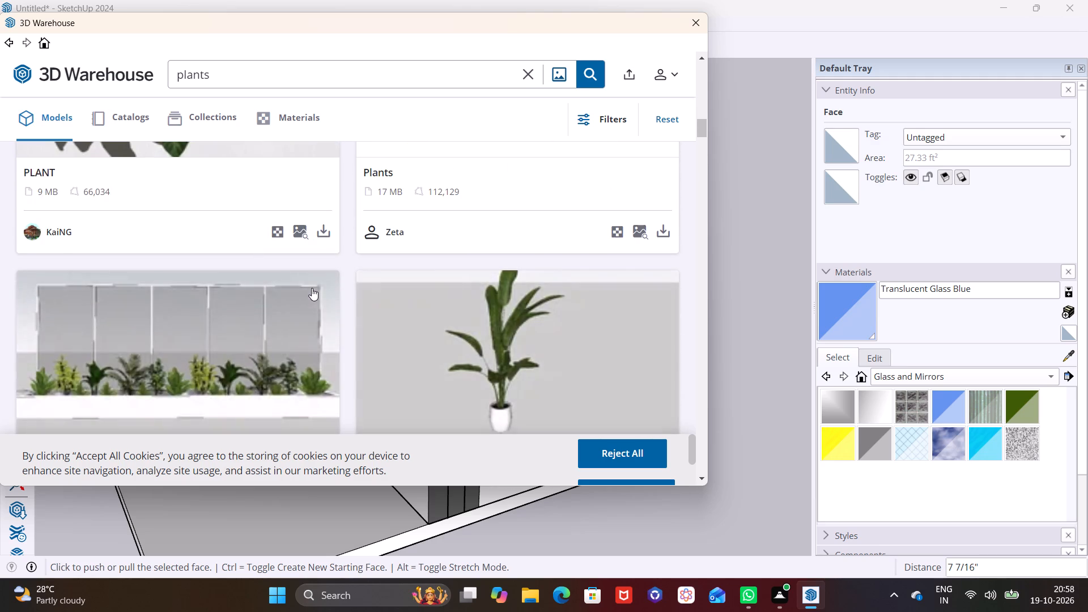
scroll(312, 288, "down", 12)
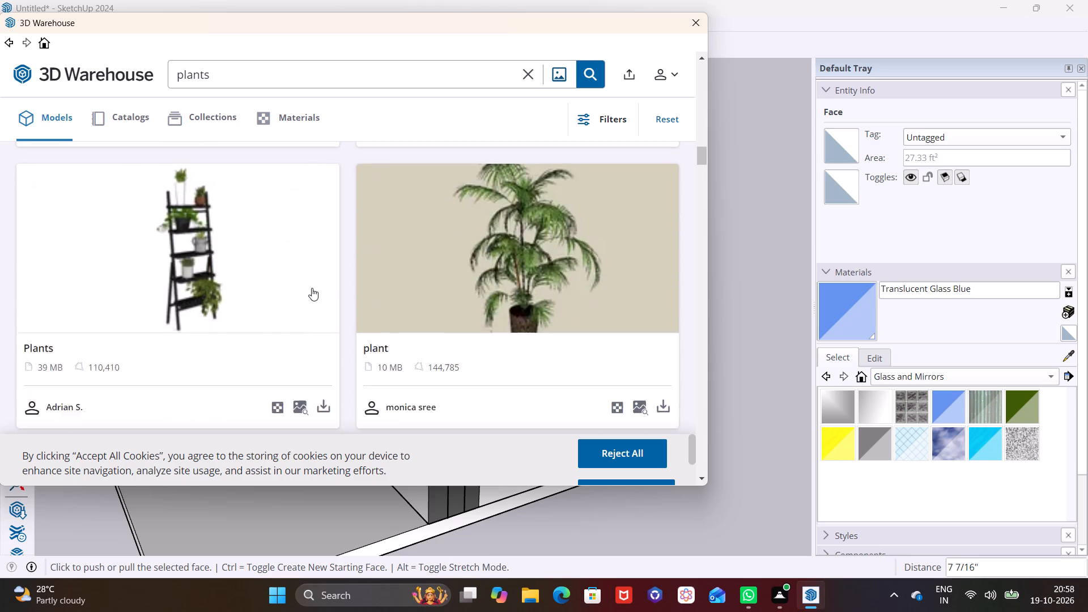
scroll(312, 288, "down", 2)
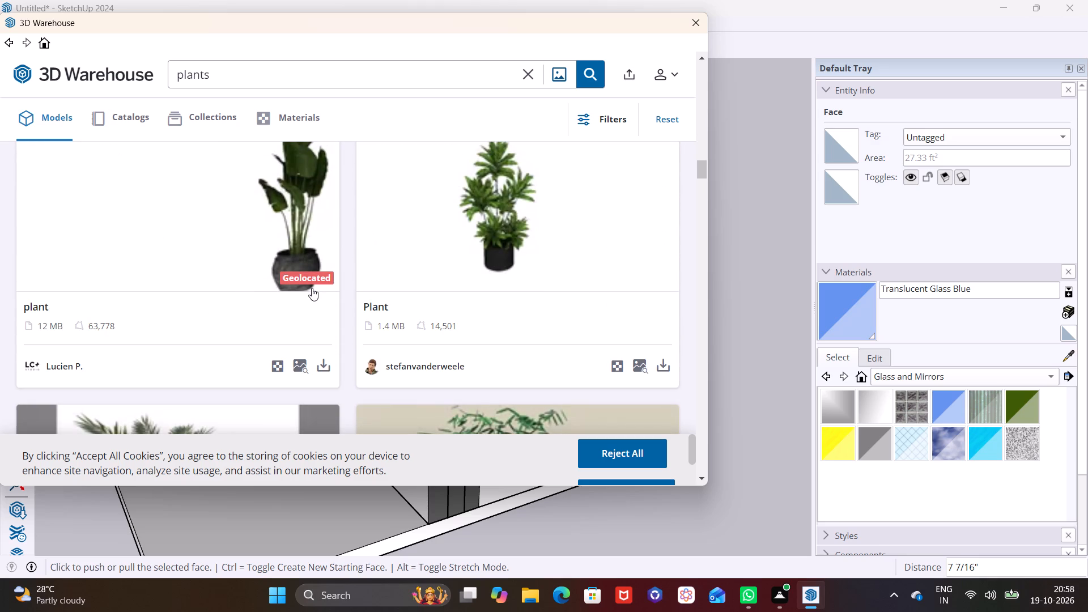
scroll(312, 288, "down", 8)
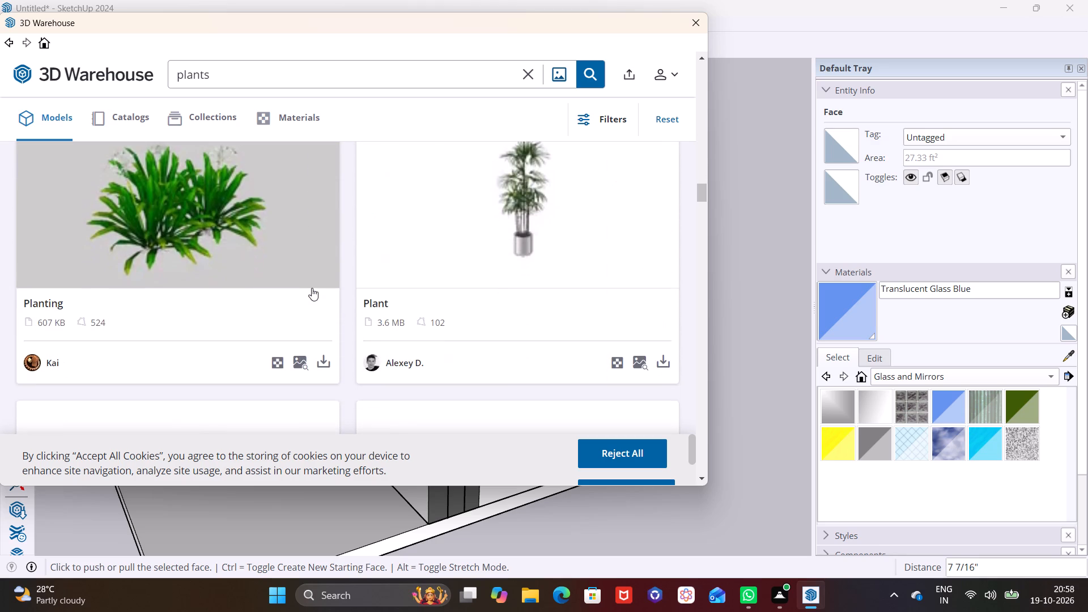
scroll(312, 288, "down", 6)
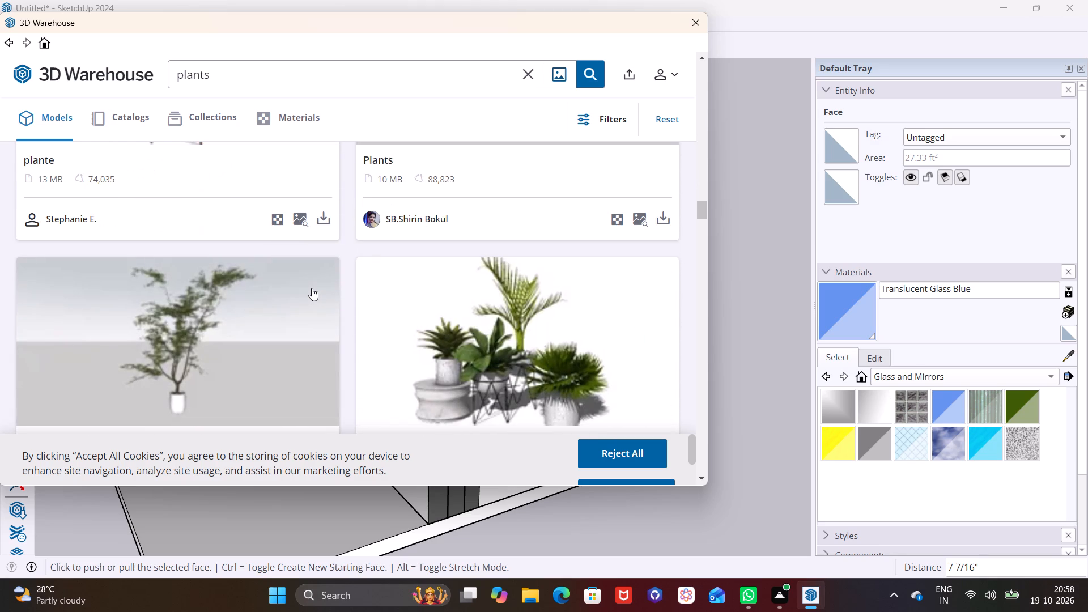
scroll(312, 288, "down", 8)
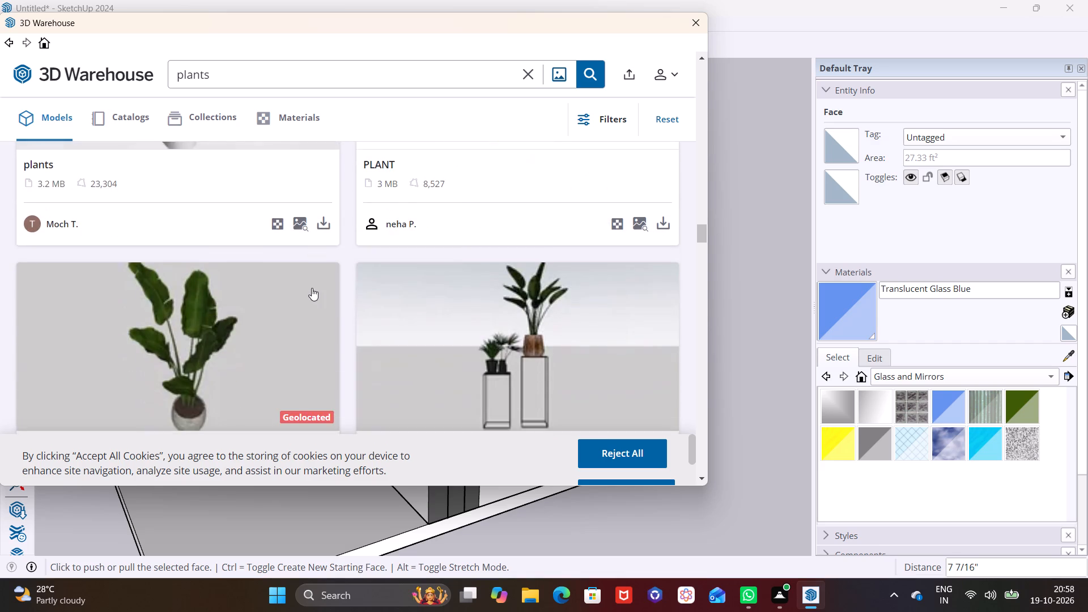
scroll(312, 288, "down", 8)
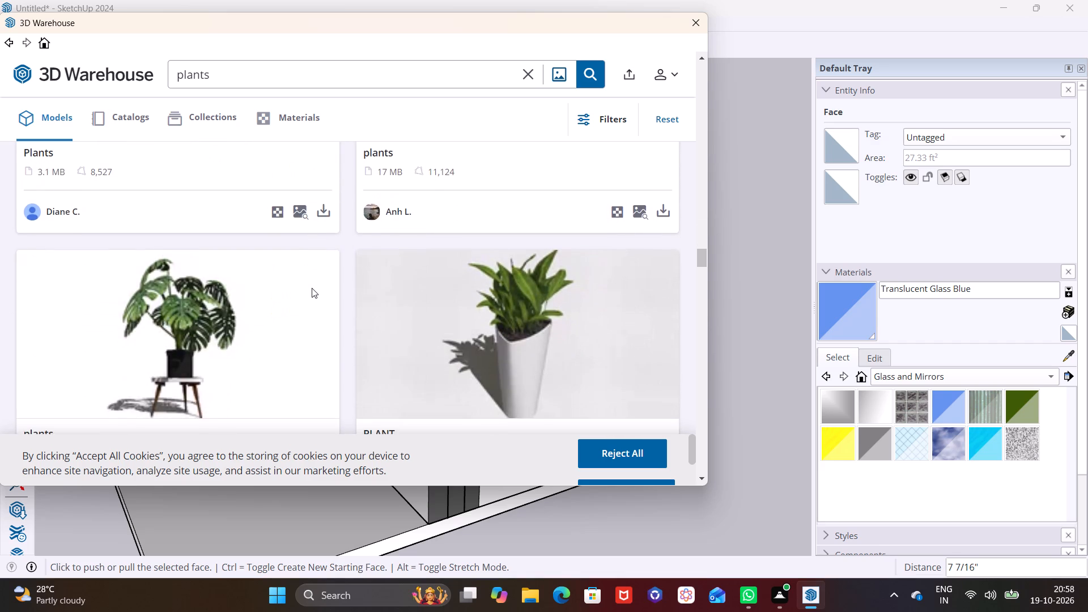
scroll(312, 288, "up", 2)
scroll(312, 288, "down", 1)
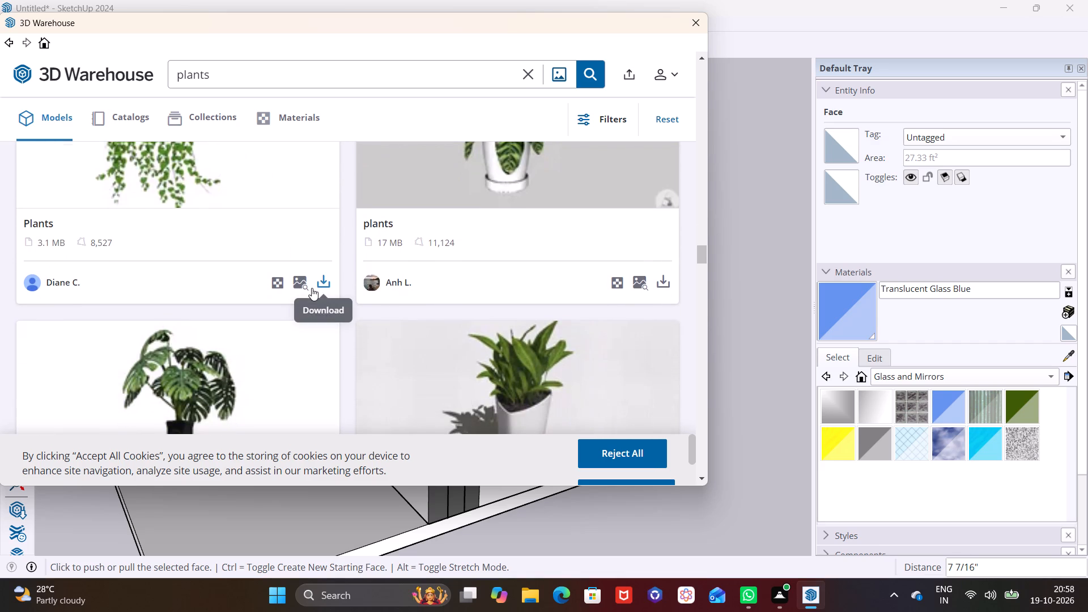
scroll(312, 288, "down", 1)
scroll(312, 288, "up", 3)
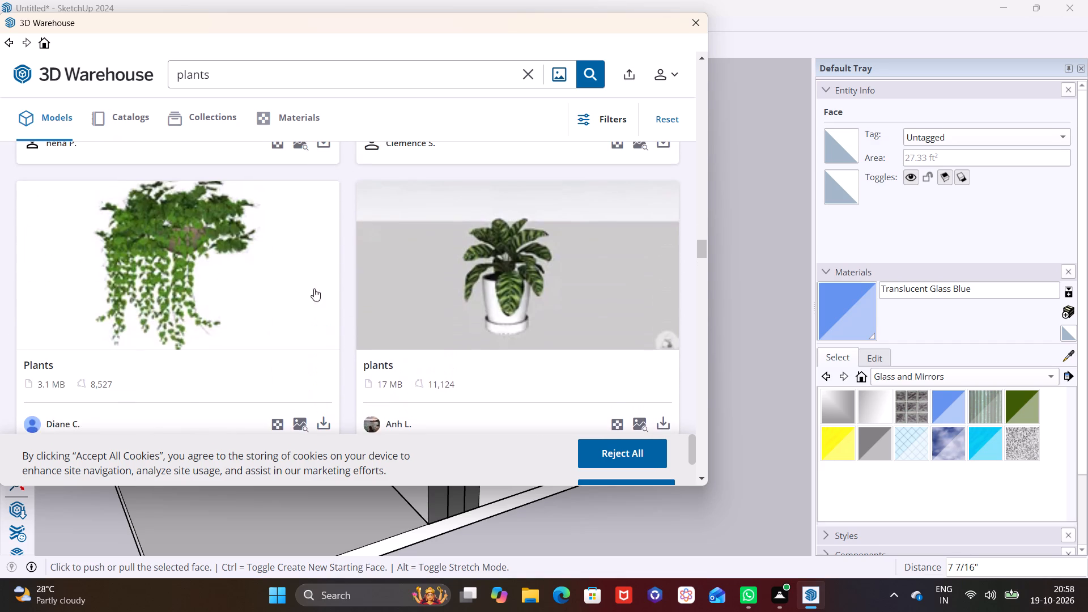
scroll(322, 288, "down", 1)
Load the 17 MB "plants" model, a striped-leaf plant in a white pot, and place it on the balcony ledge before the upper window.
left_click(666, 350)
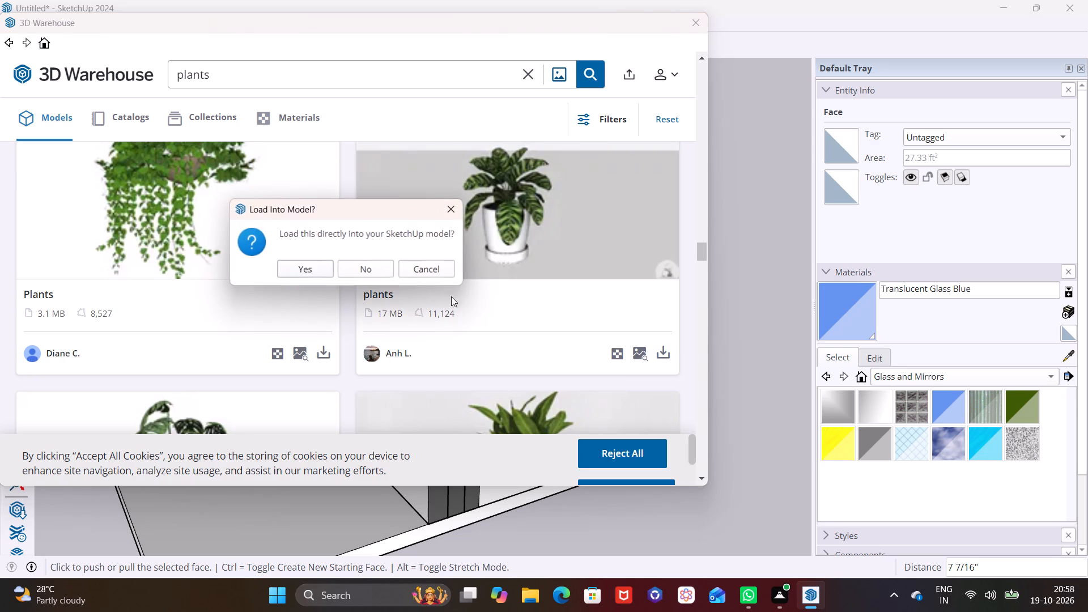
left_click(308, 269)
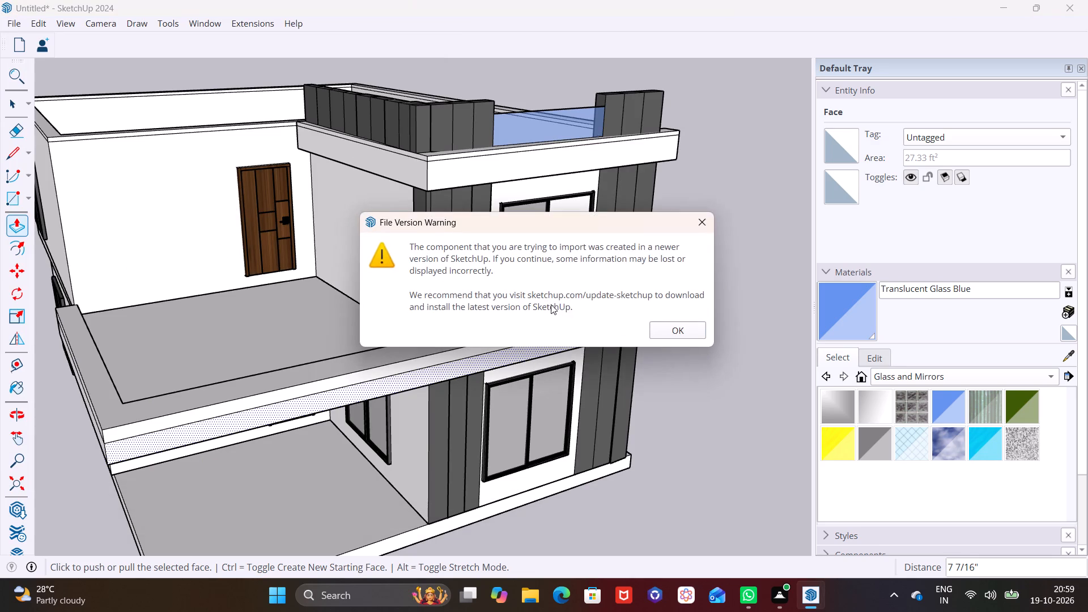
left_click(664, 329)
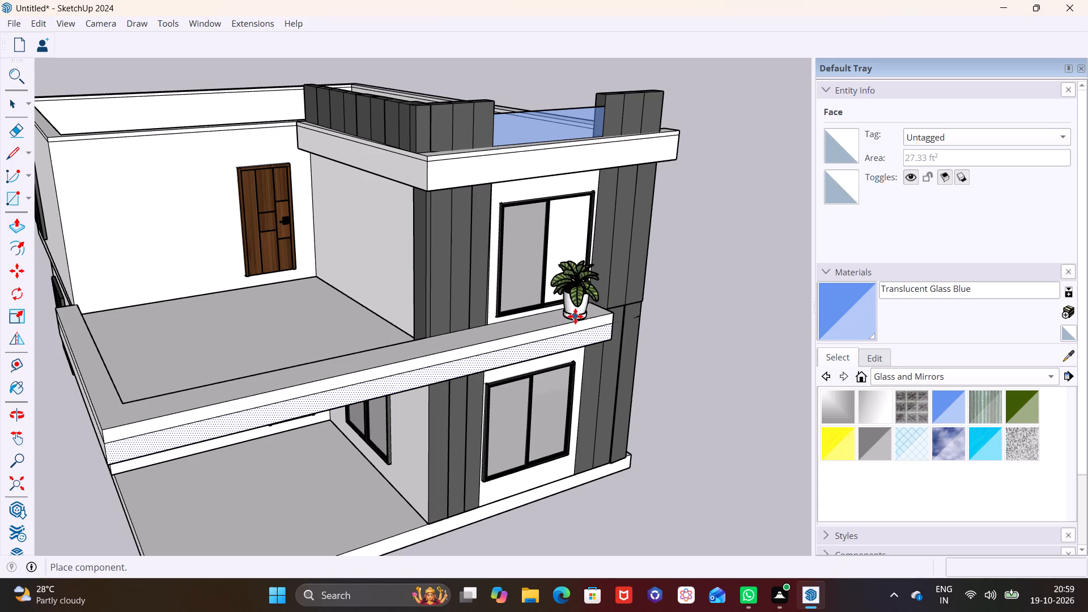
left_click(575, 316)
Scale the potted plant down uniformly to 0.72.
scroll(583, 303, "up", 6)
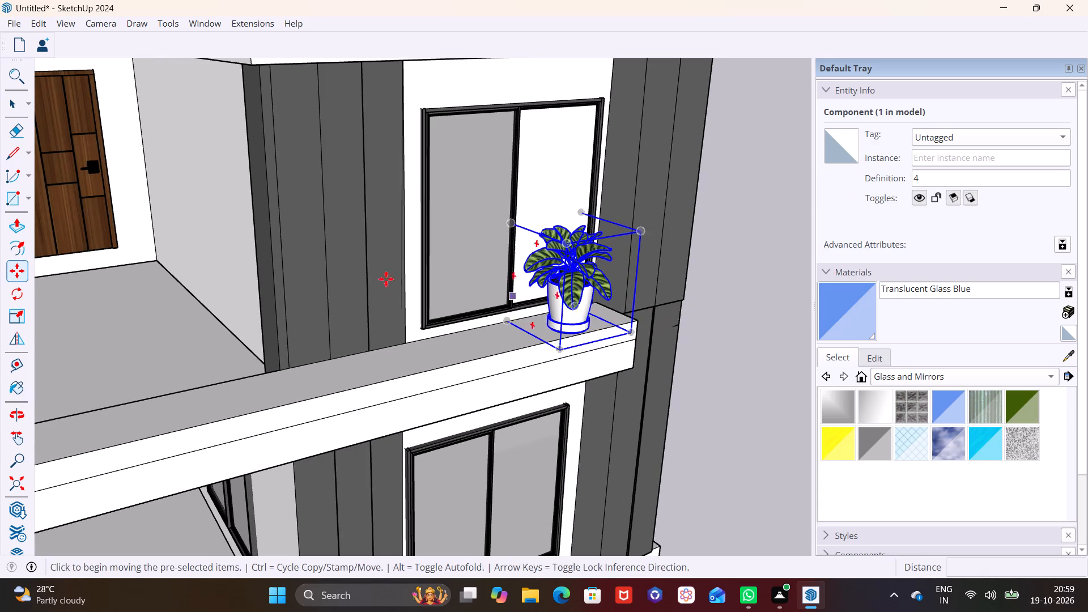
left_click(12, 321)
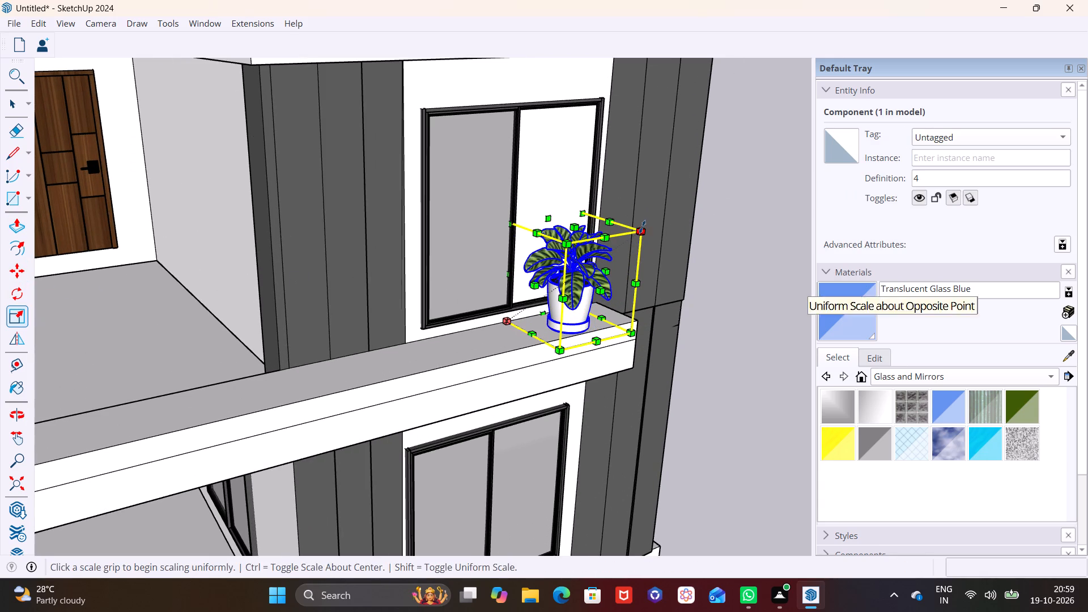
left_click(642, 227)
left_click(596, 252)
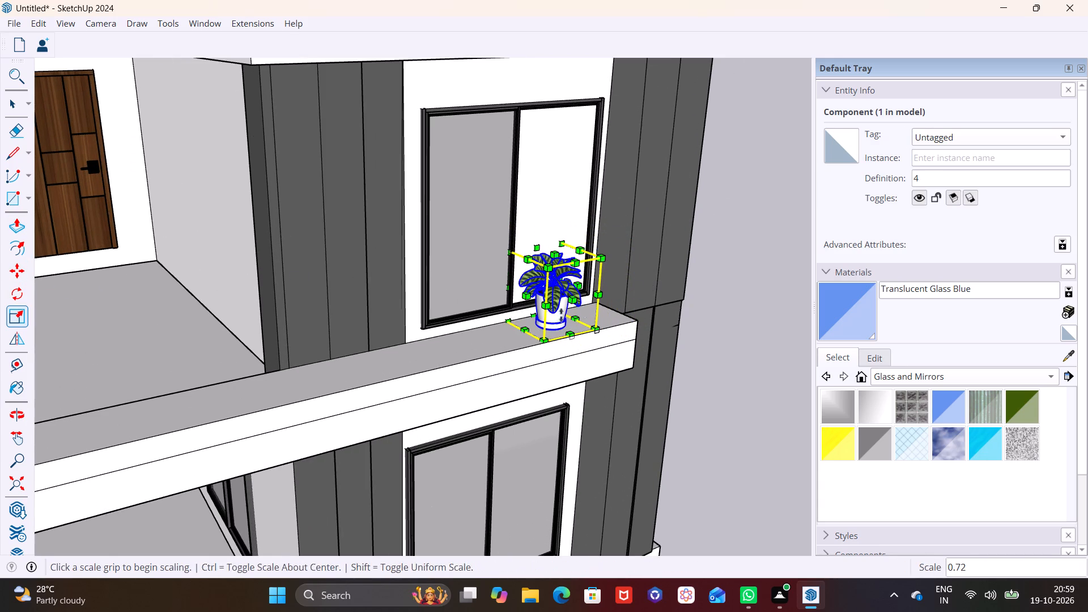
Copy the scaled potted plant along the balcony ledge, away from the ledge's end, to make a second plant beside it.
key("m")
left_click(548, 337)
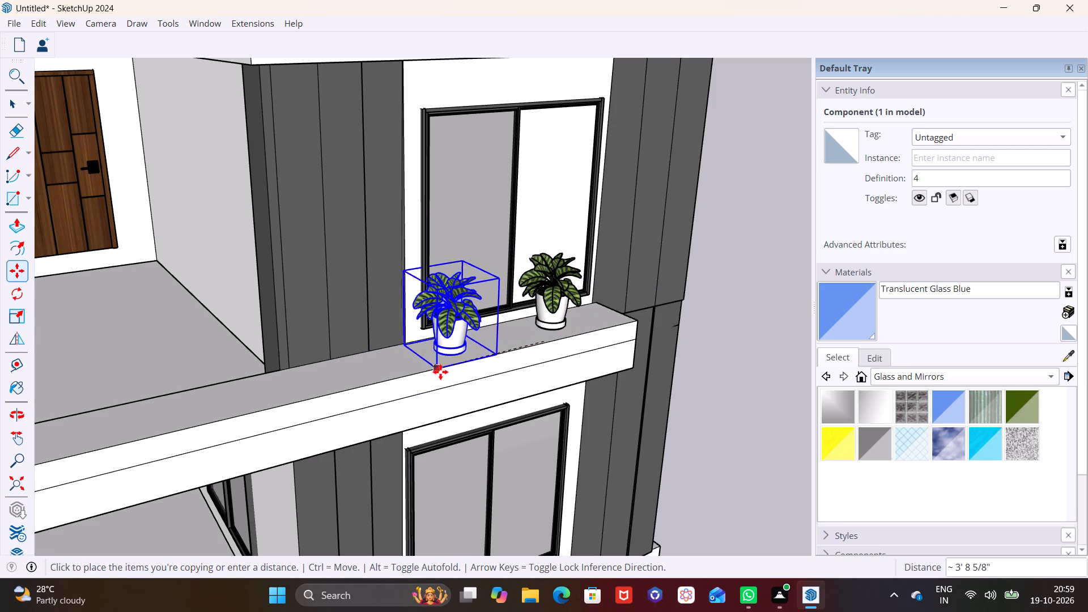
left_click(455, 371)
key("space")
left_click(768, 354)
Move the potted plant nearest the ledge's end about 1' along the ledge top toward that end.
scroll(714, 347, "down", 3)
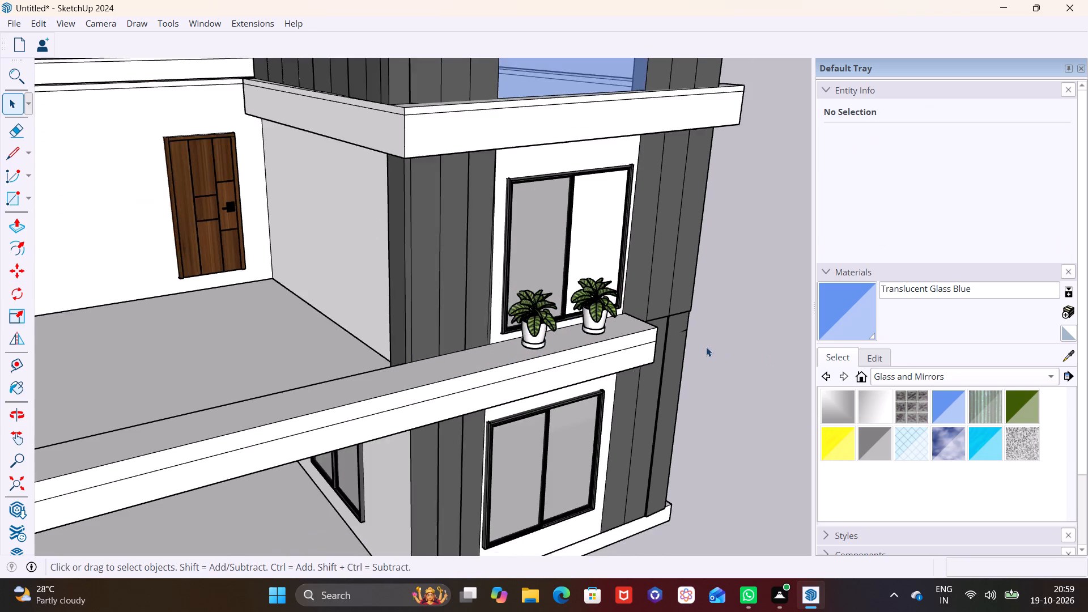
middle_click_drag(701, 347, 478, 241)
scroll(560, 303, "up", 5)
middle_click_drag(546, 316, 416, 403)
scroll(439, 379, "up", 2)
middle_click_drag(487, 390, 402, 291, "shift")
middle_click_drag(423, 295, 391, 382)
scroll(435, 325, "up", 2)
left_click(418, 322)
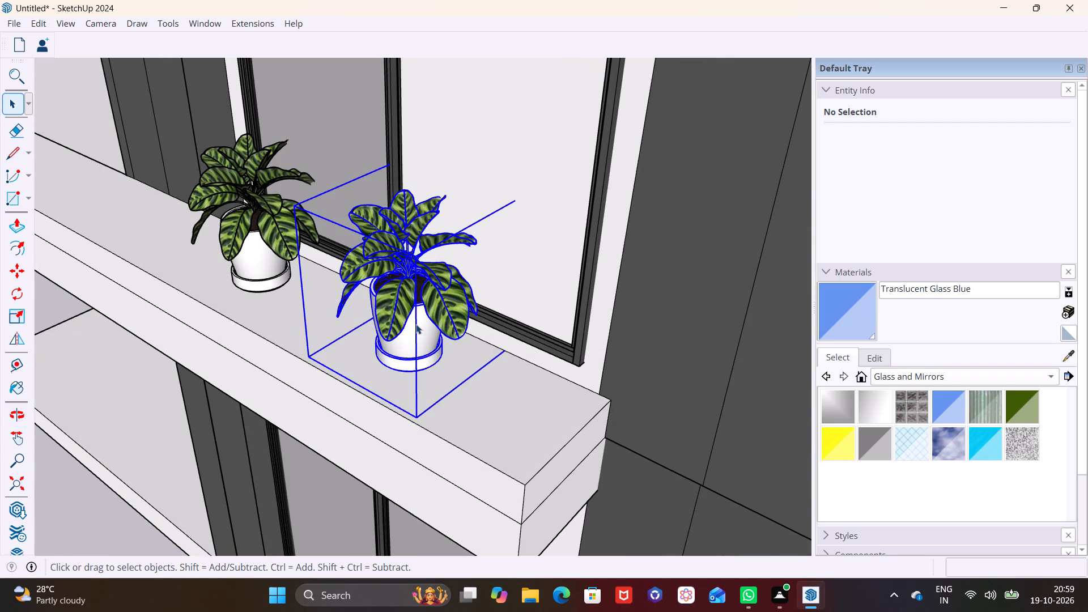
key("m")
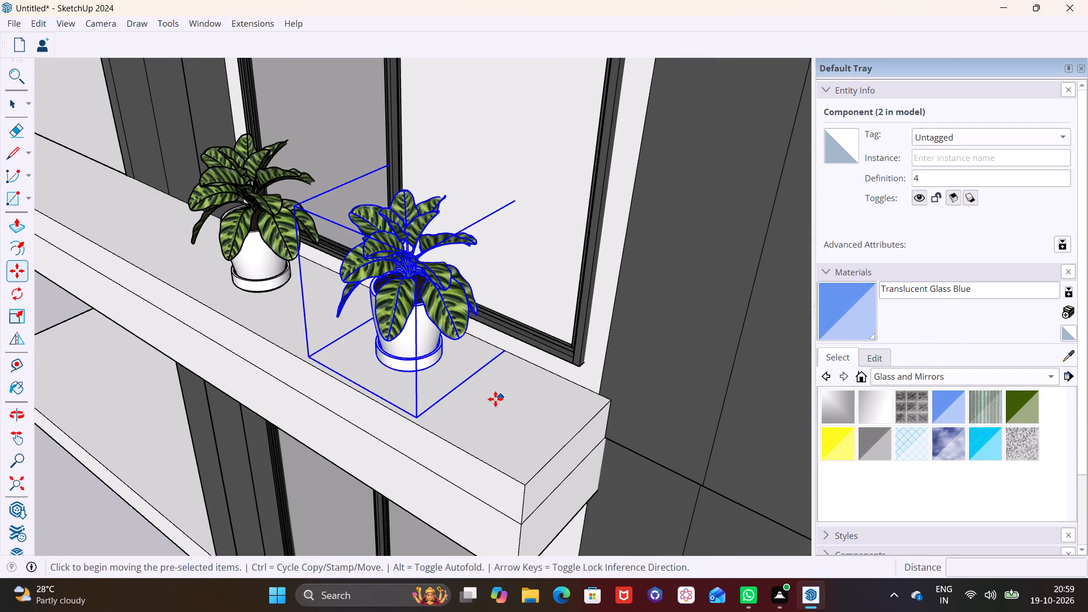
left_click(452, 388)
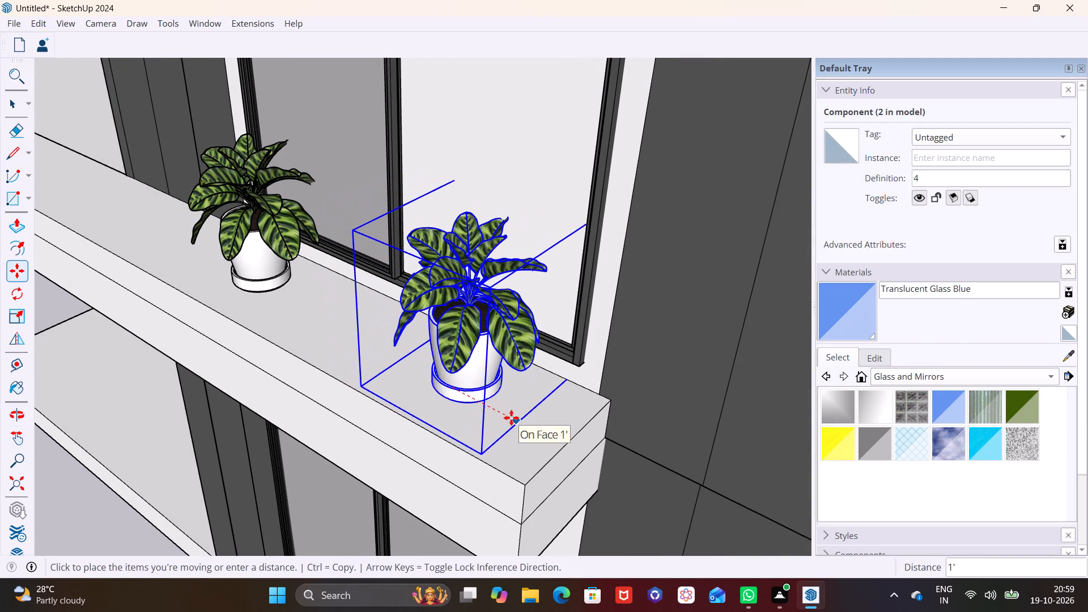
left_click(511, 418)
key("space")
Move the other potted plant about 1' 2" along the ledge toward the first plant.
left_click(279, 261)
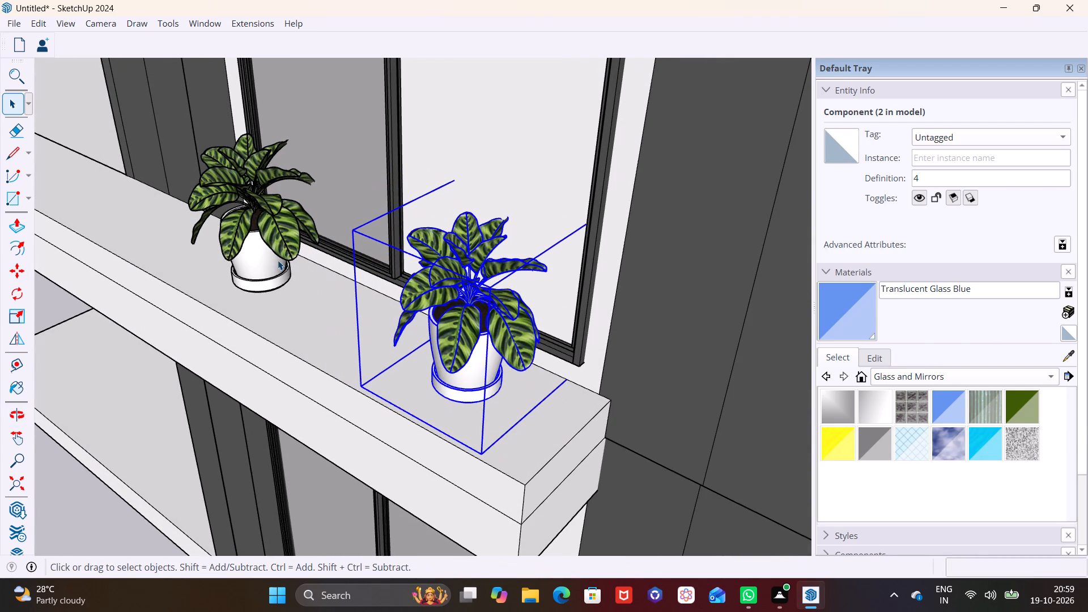
key("m")
left_click(345, 283)
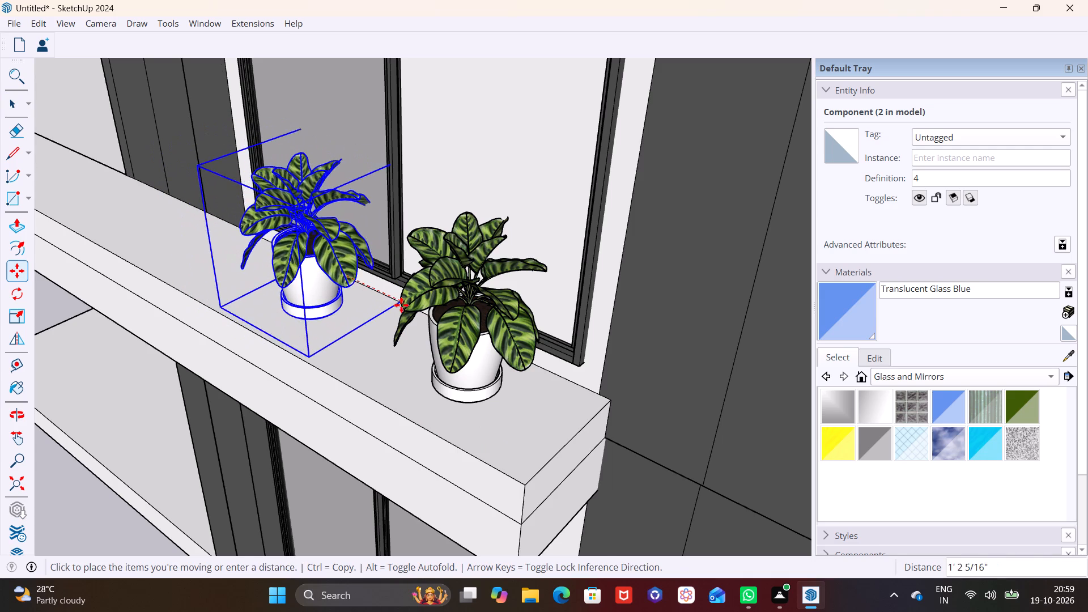
left_click(409, 305)
key("space")
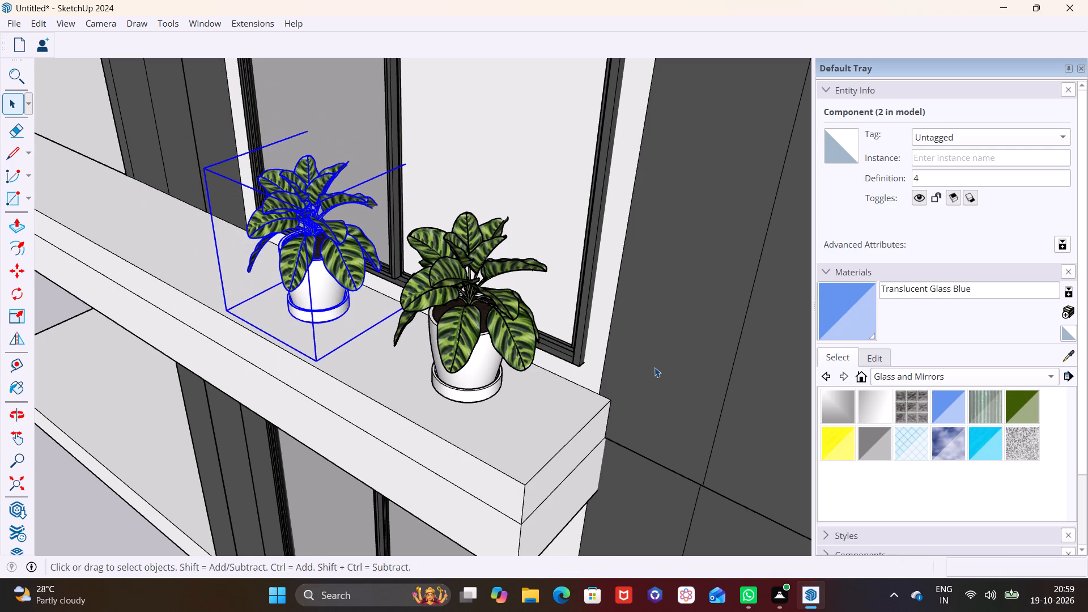
left_click(654, 367)
Move the plant farther from the ledge's end about 8 1/8" back along the ledge, widening the gap between the two pots.
scroll(615, 380, "down", 4)
middle_click_drag(624, 386, 902, 283)
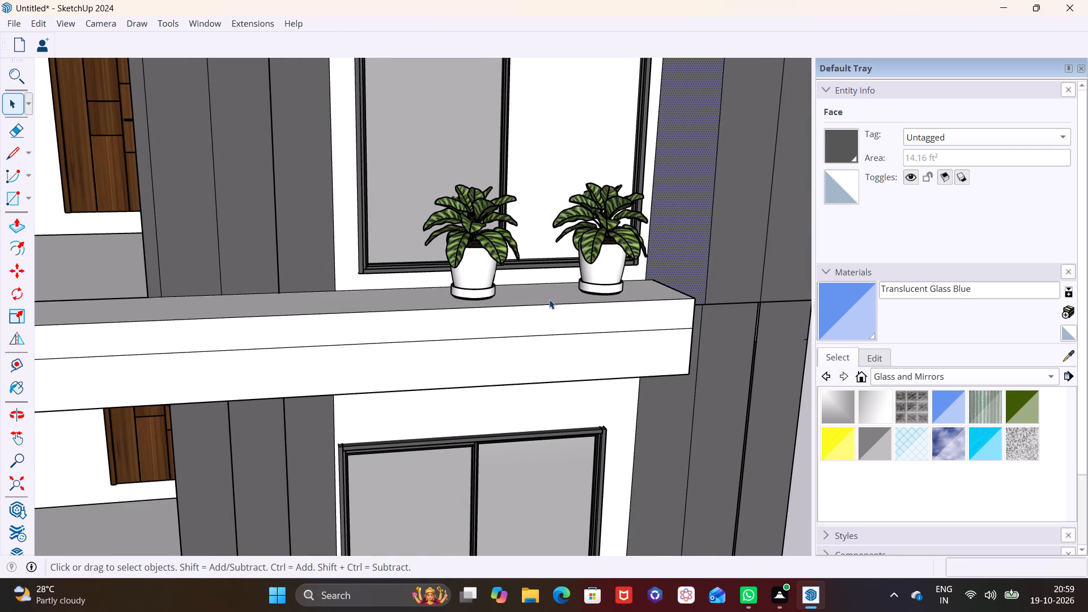
middle_click_drag(549, 299, 648, 287)
left_click(523, 261)
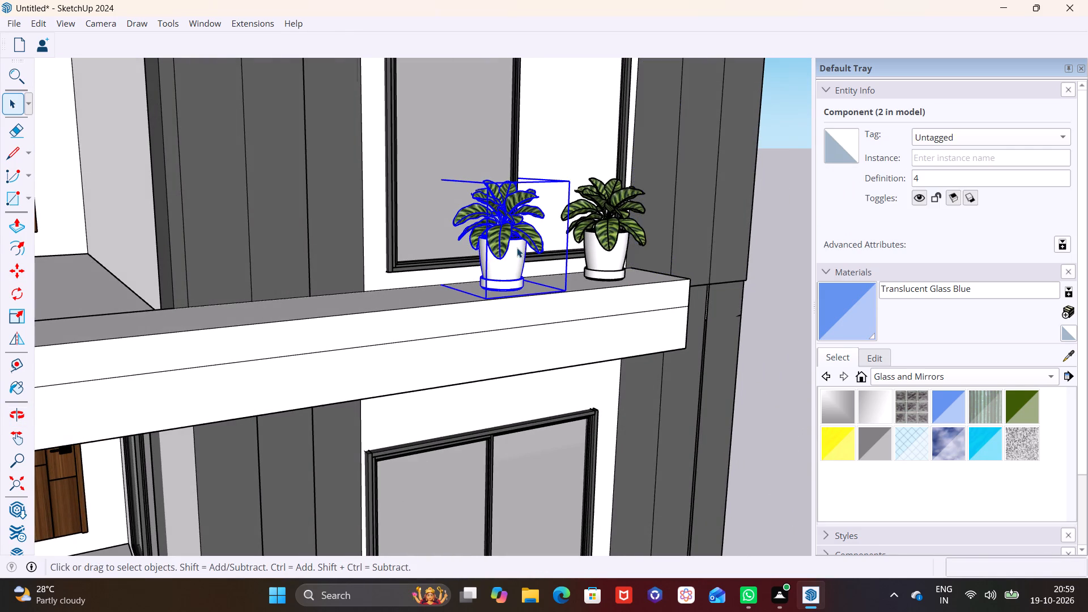
key("m")
left_click(507, 261)
right_click_drag(477, 266, 466, 268)
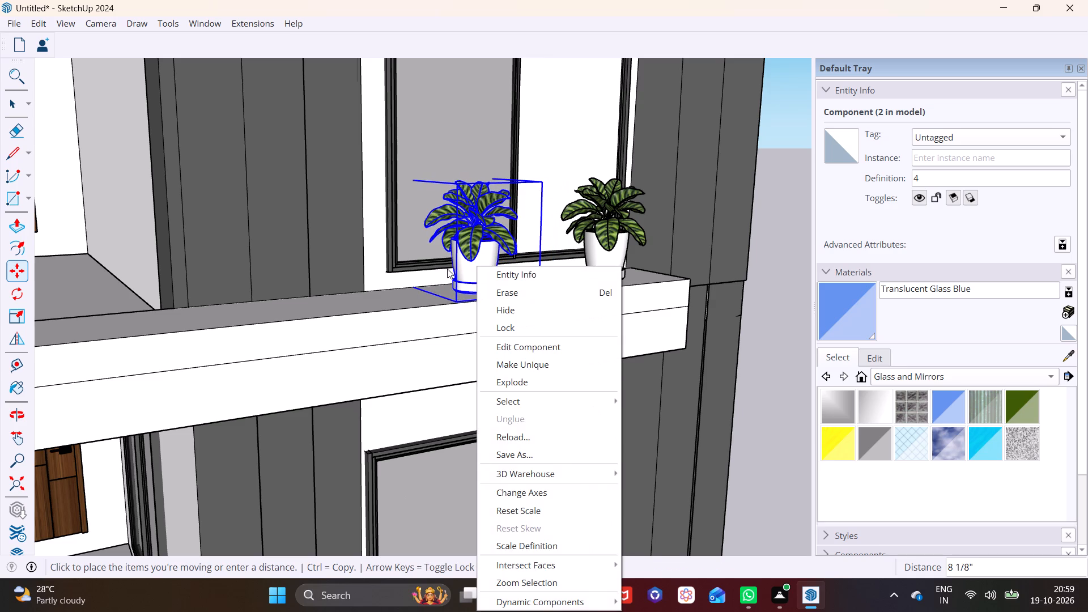
left_click(447, 269)
key("space")
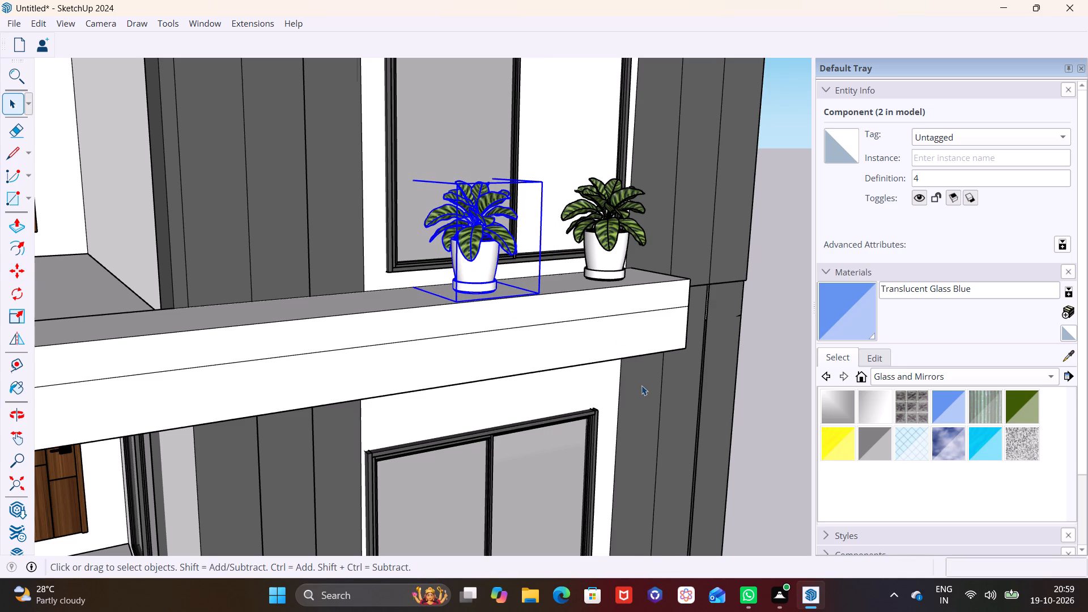
left_click(641, 385)
Open 3D Warehouse and search its models for glass railing.
scroll(647, 380, "down", 8)
middle_click_drag(644, 385, 802, 330)
middle_click_drag(610, 336, 630, 390)
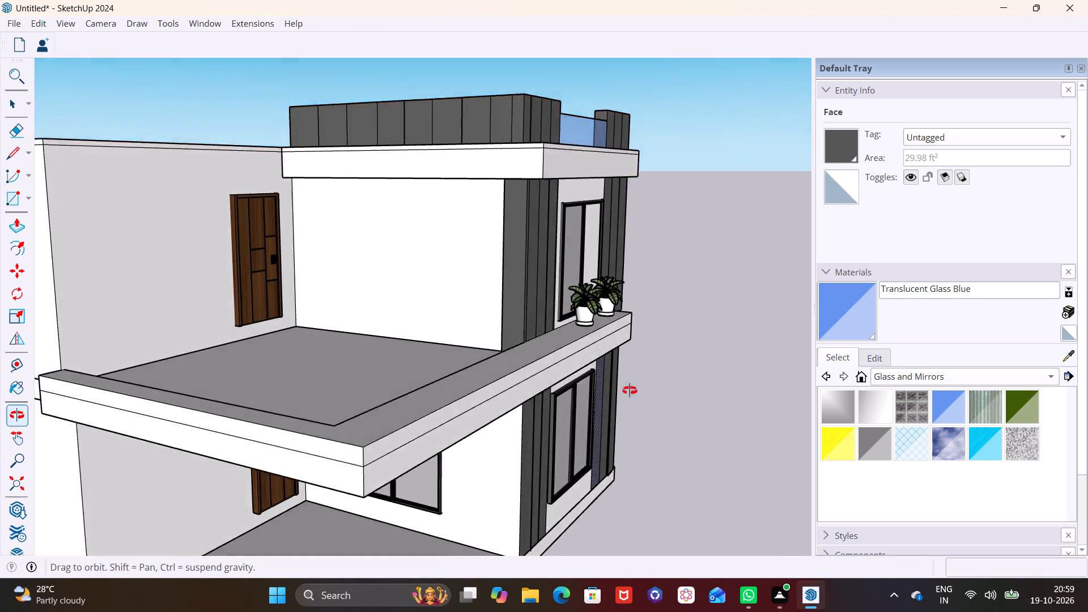
middle_click_drag(630, 390, 640, 414)
scroll(585, 352, "down", 2)
middle_click_drag(553, 334, 495, 338)
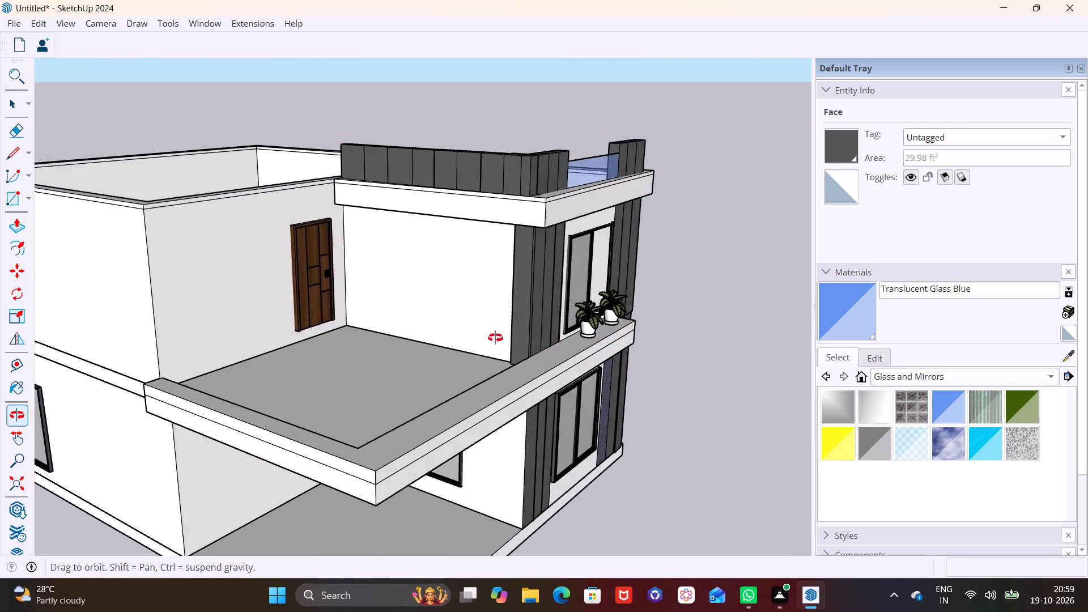
middle_click_drag(495, 338, 404, 321)
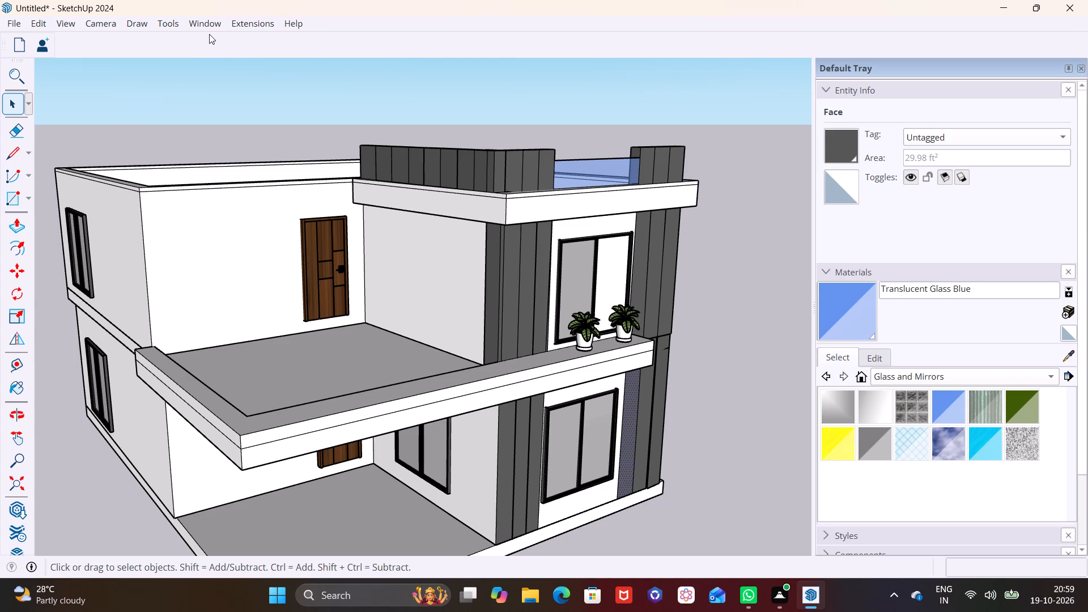
left_click(203, 24)
left_click(236, 130)
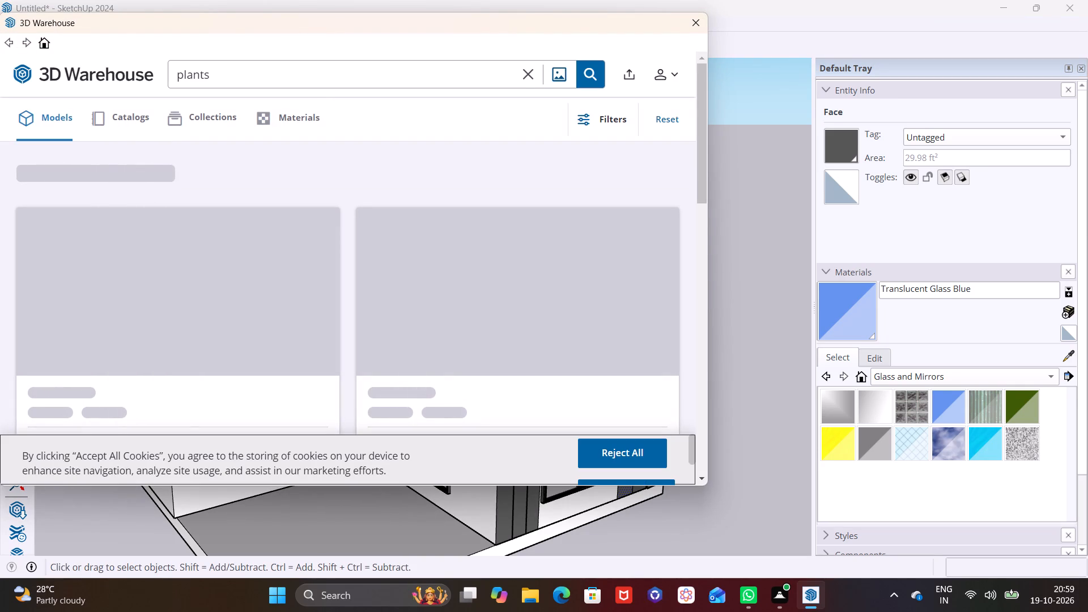
left_click(526, 75)
left_click(446, 73)
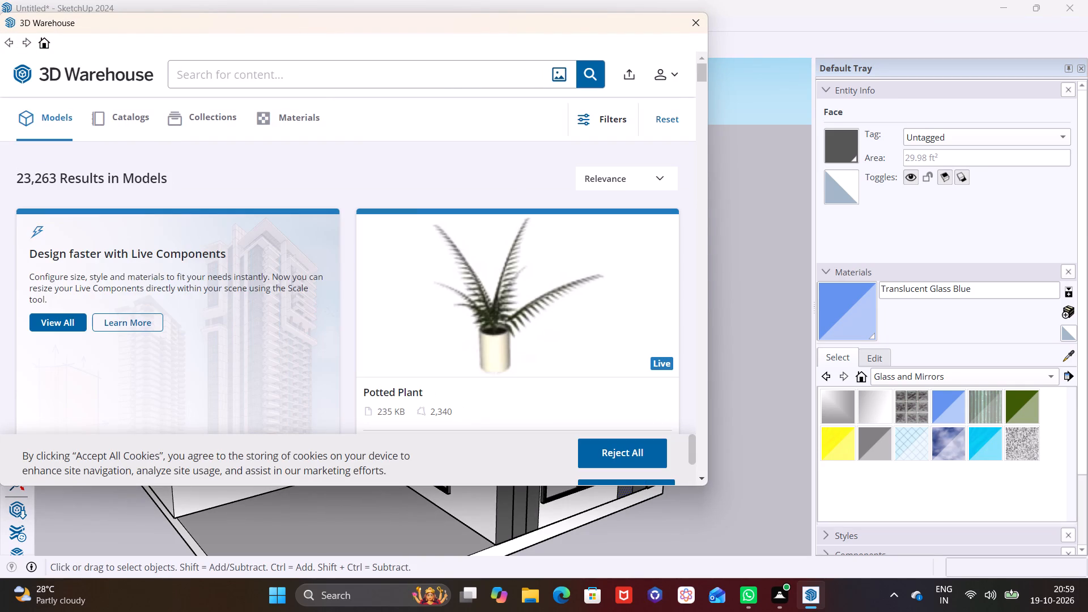
type("glass r")
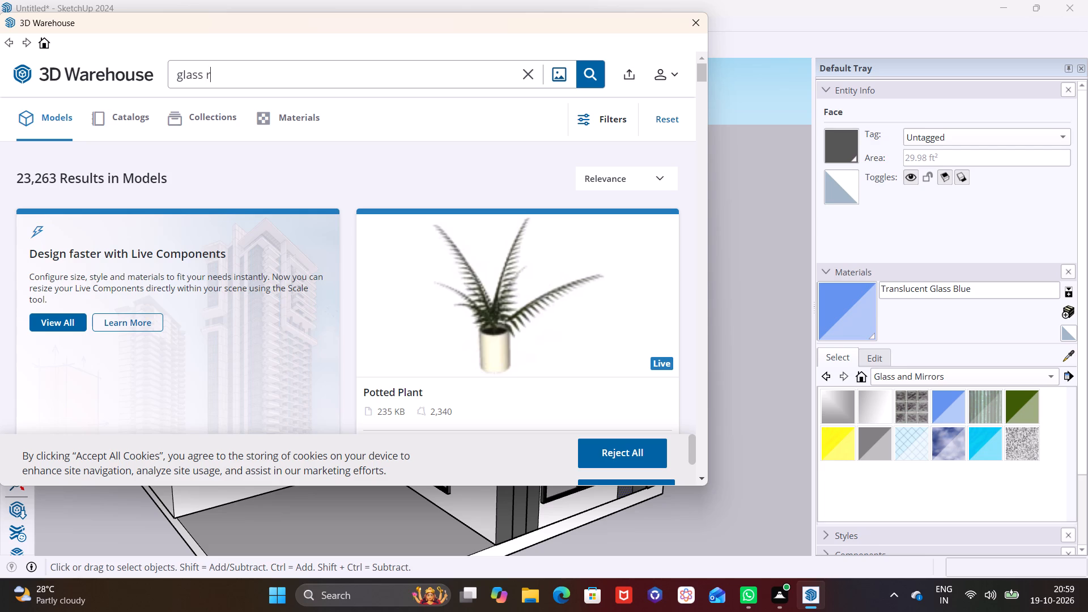
type("ailing")
key("Return")
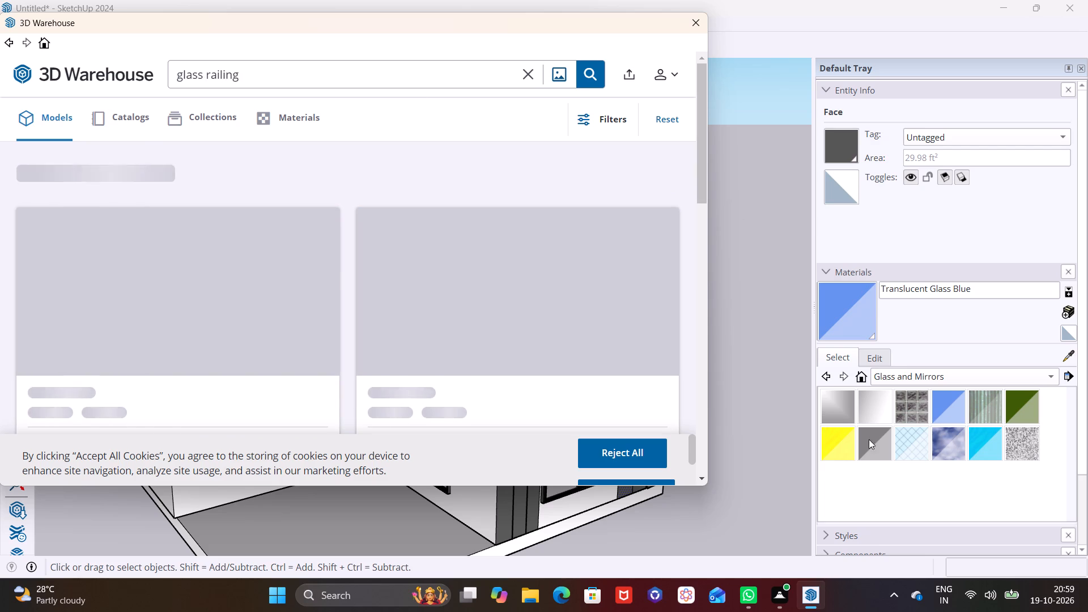
Examine the glass railing models in the search results for one suited to the balcony.
scroll(402, 302, "down", 4)
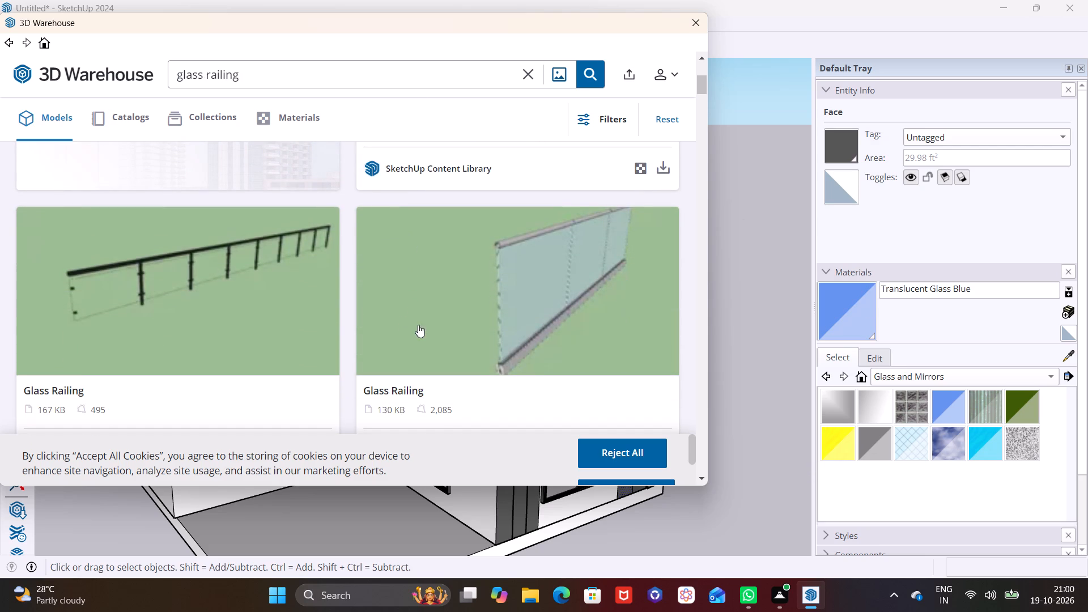
left_click(541, 295)
scroll(534, 296, "down", 1)
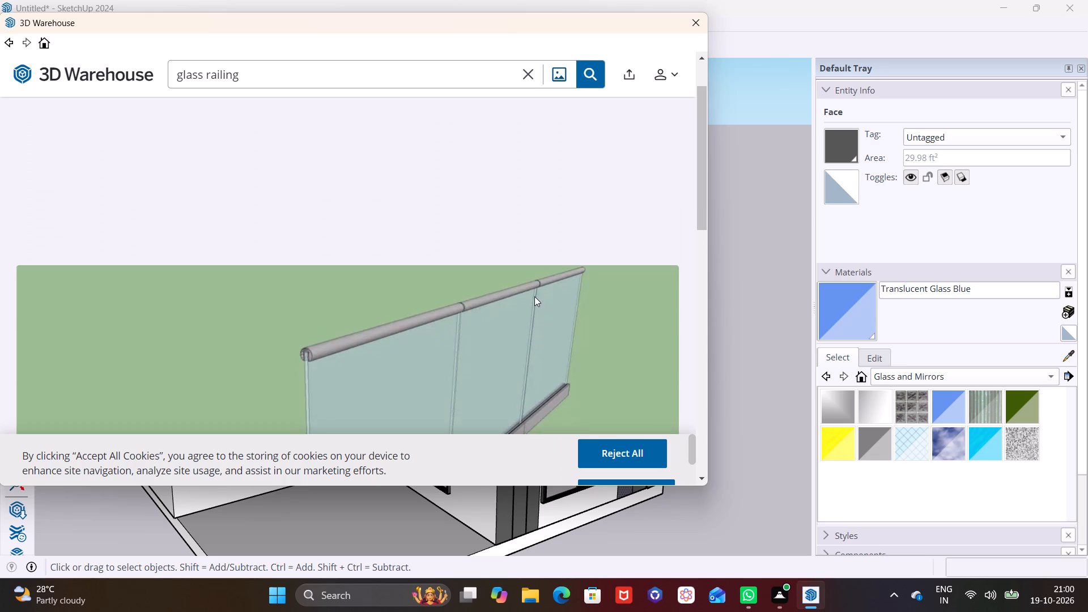
scroll(534, 296, "down", 1)
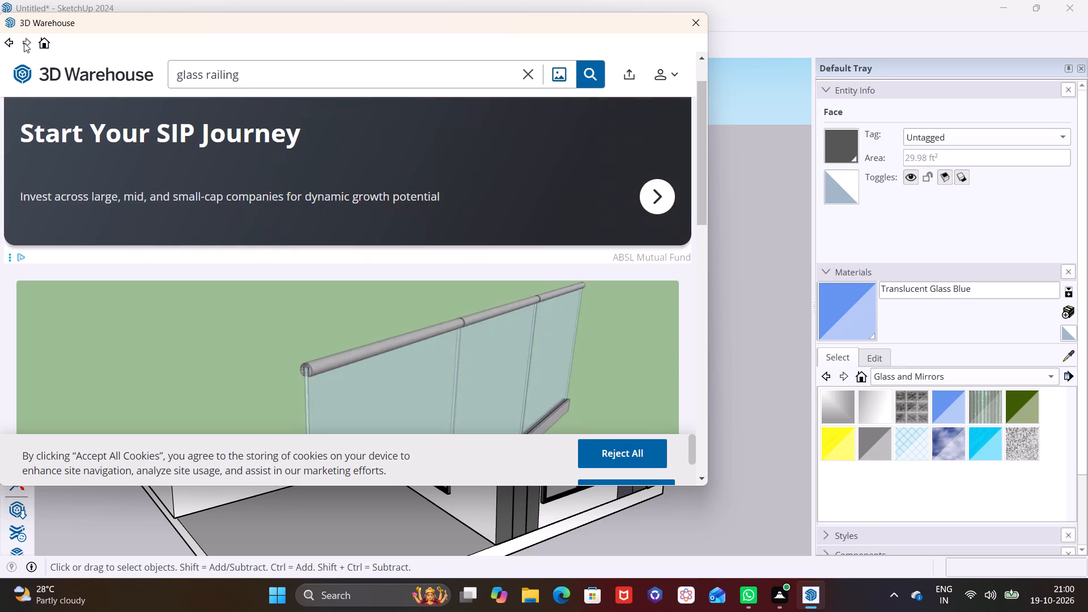
left_click(11, 42)
scroll(263, 195, "down", 3)
scroll(301, 220, "down", 2)
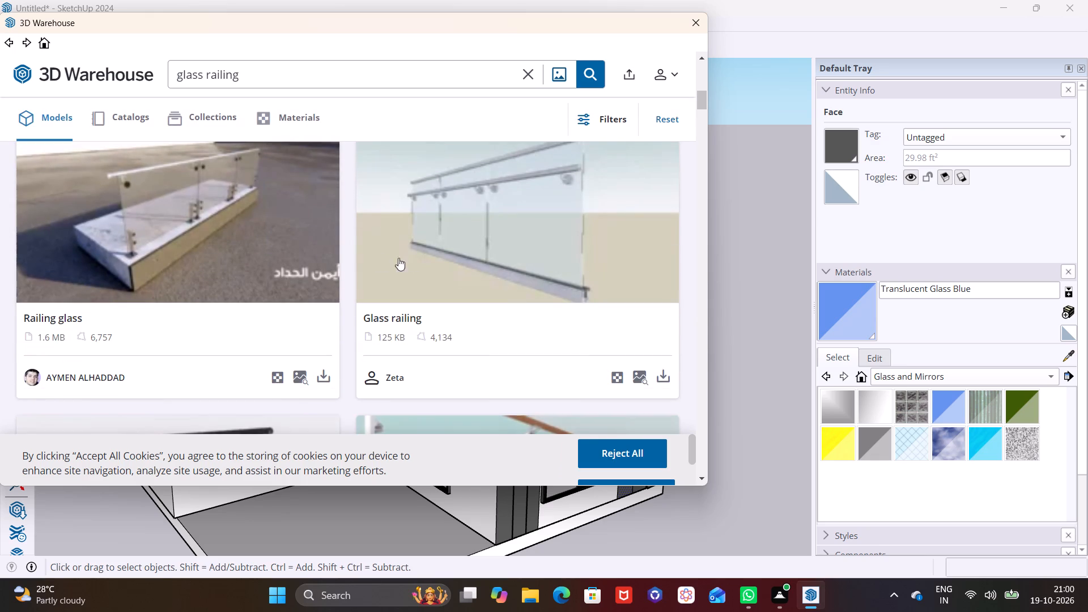
scroll(418, 255, "down", 3)
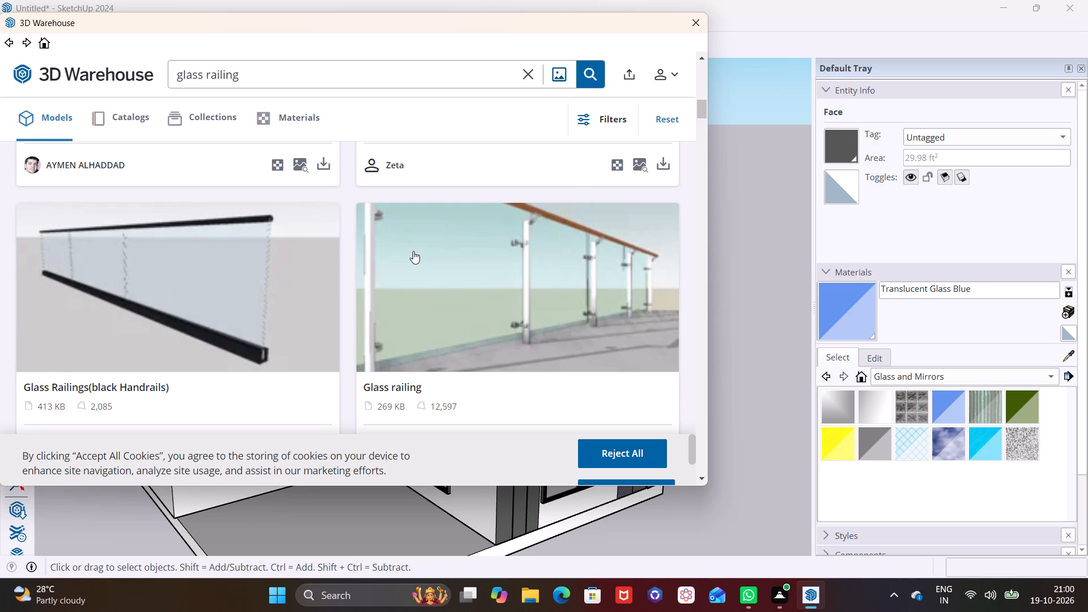
scroll(413, 249, "down", 6)
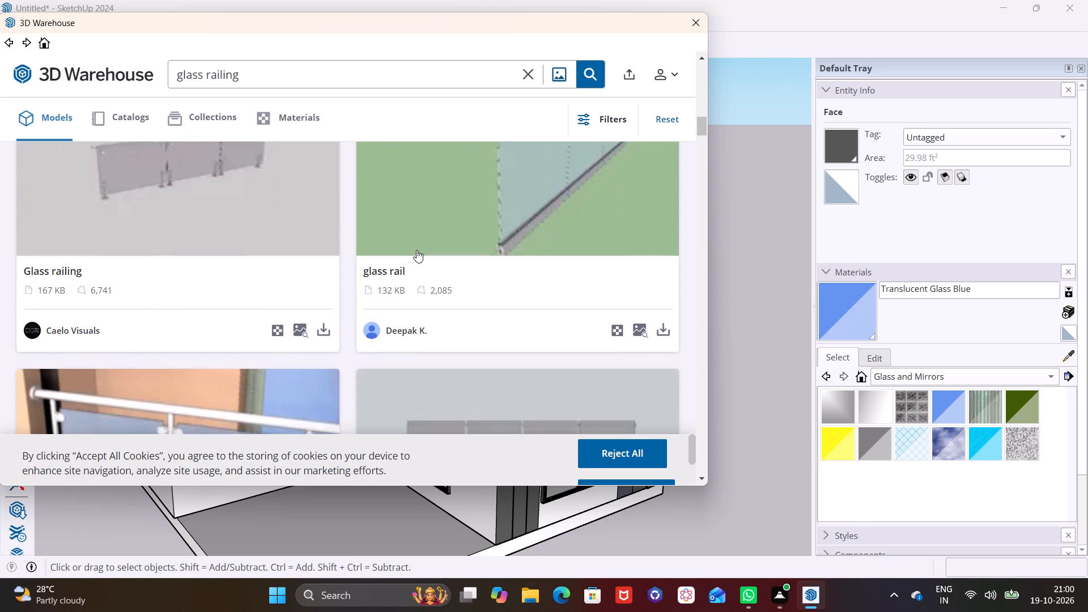
scroll(416, 250, "up", 2)
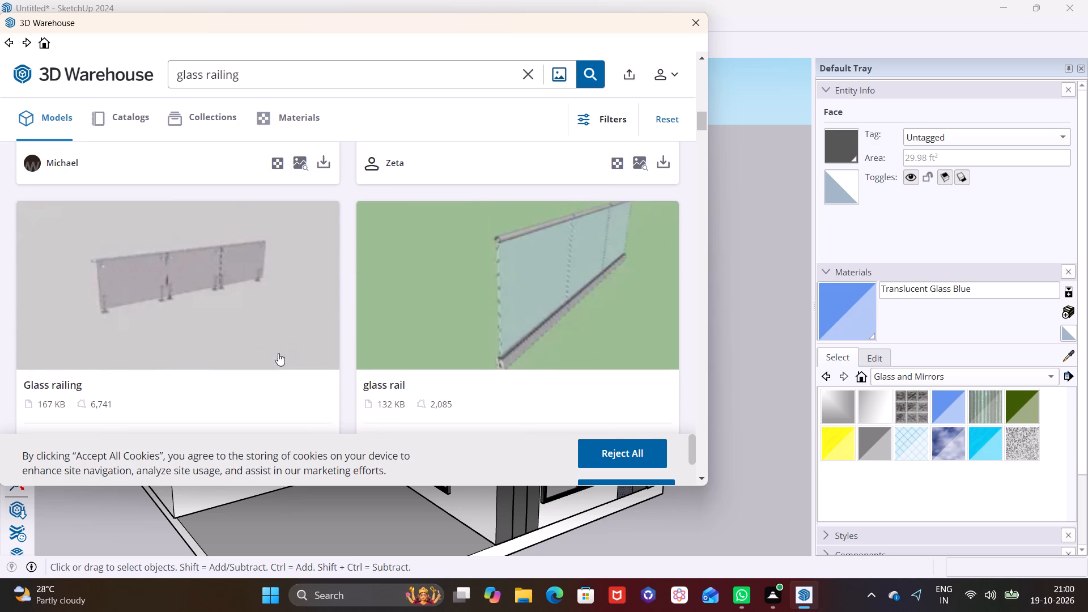
scroll(329, 374, "down", 1)
Load the Glass railing model by Caelo Visuals into the model and place it along the balcony's front ledge.
left_click(325, 374)
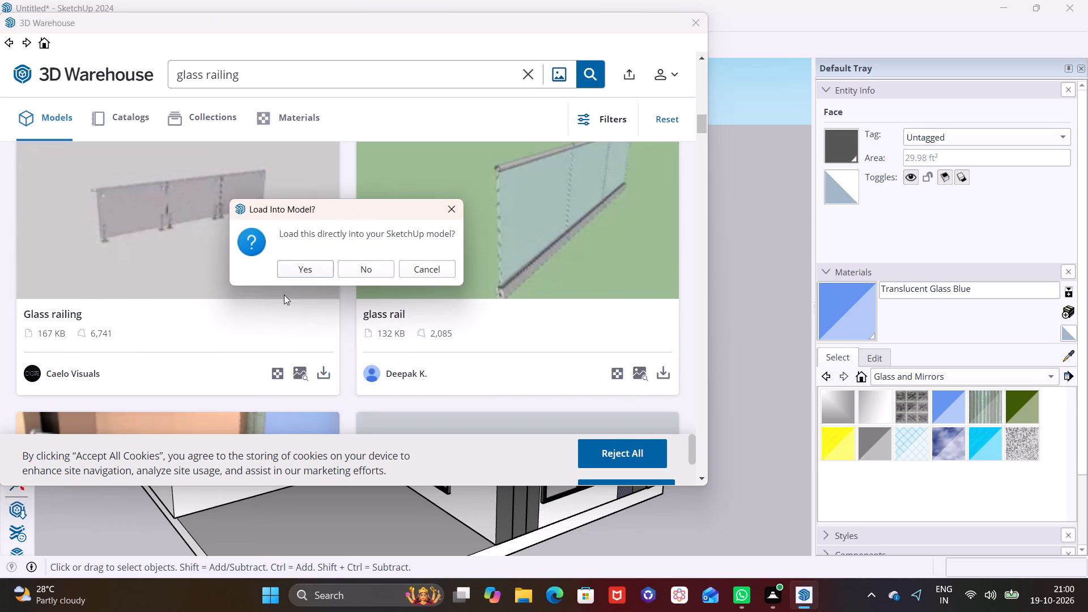
left_click(313, 273)
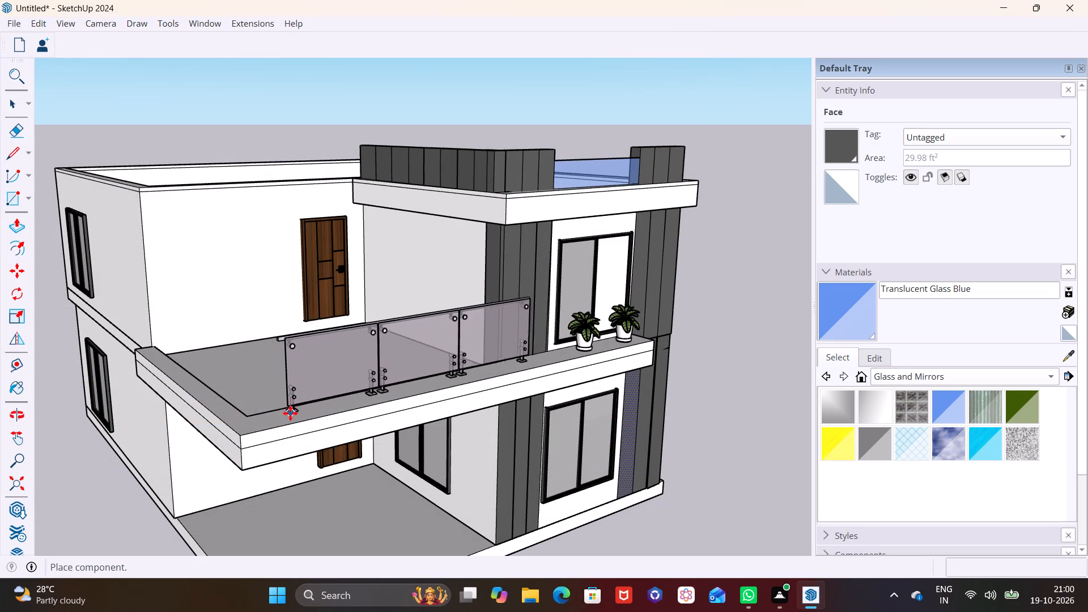
left_click(268, 427)
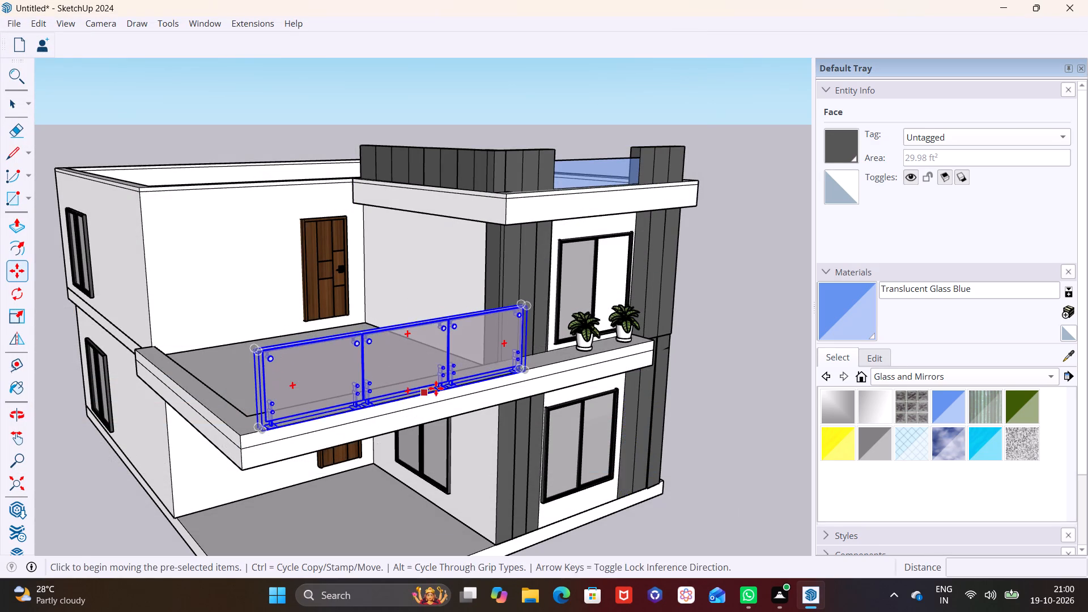
Scale the glass railing lengthwise by about 1.75 so it extends past the potted plants to the ledge's end.
middle_click_drag(436, 388, 227, 354)
scroll(390, 331, "up", 3)
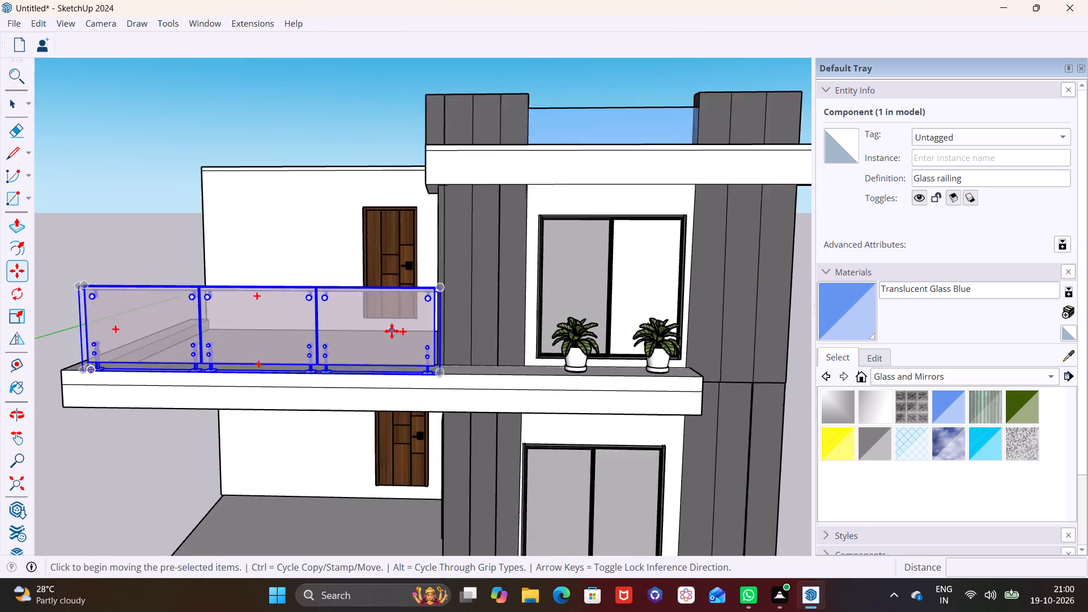
scroll(392, 331, "up", 1)
left_click(12, 318)
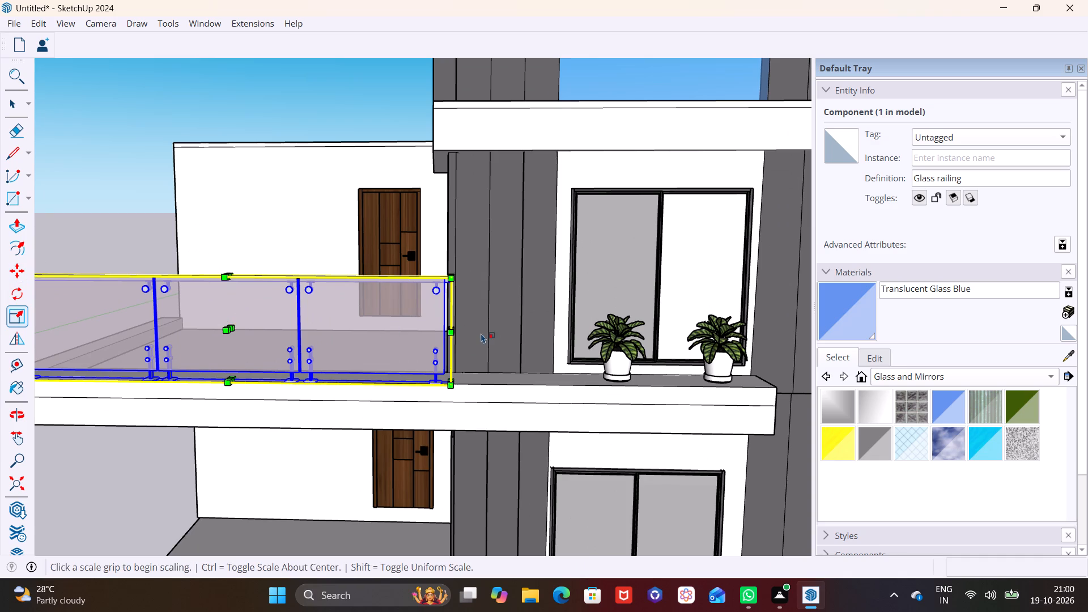
middle_click_drag(465, 339, 267, 362)
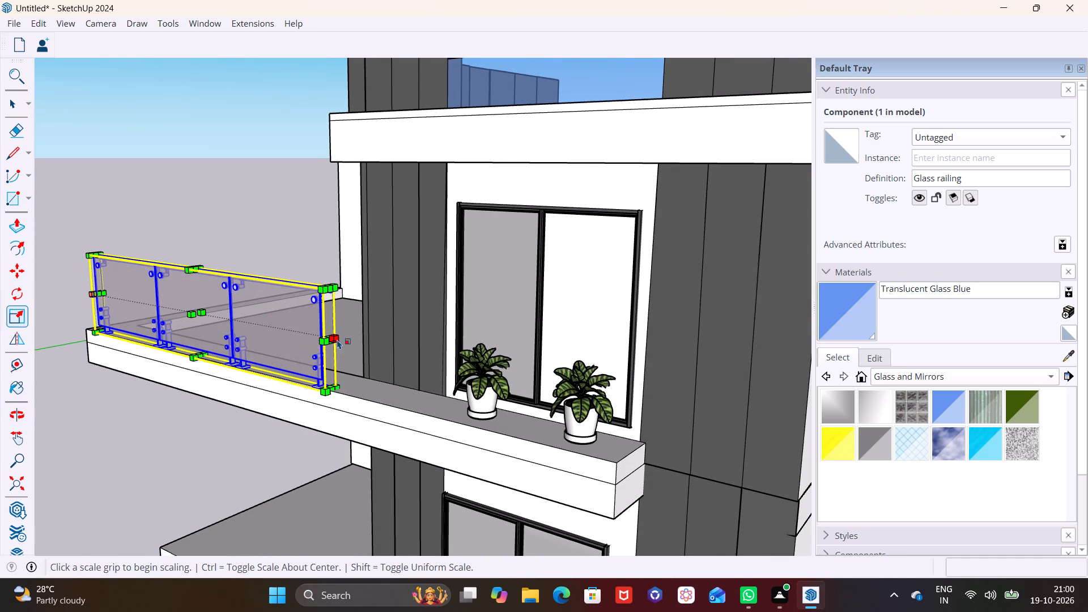
left_click(333, 341)
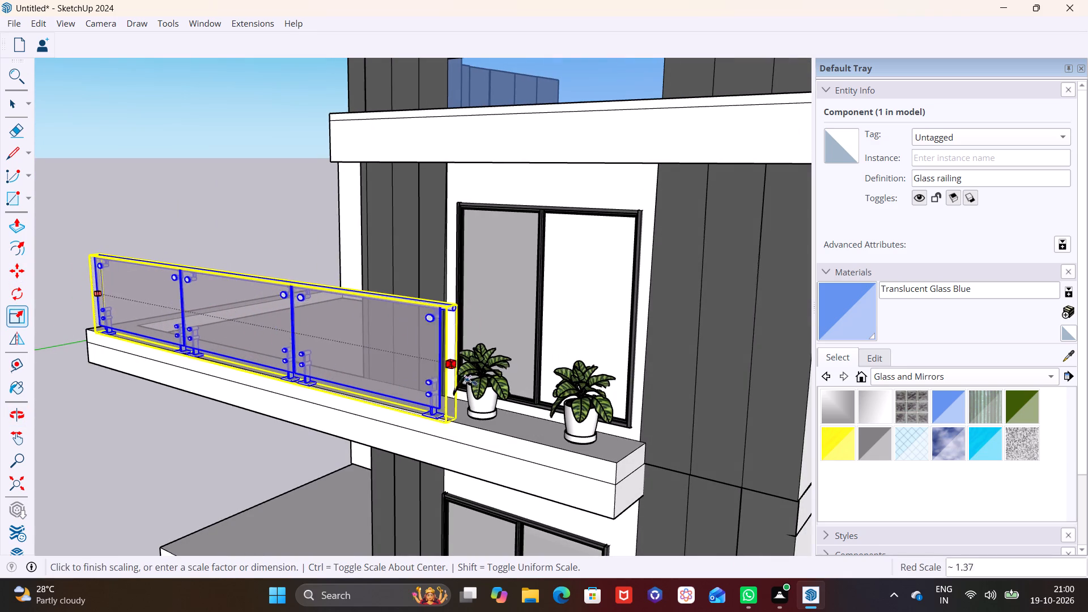
left_click(641, 418)
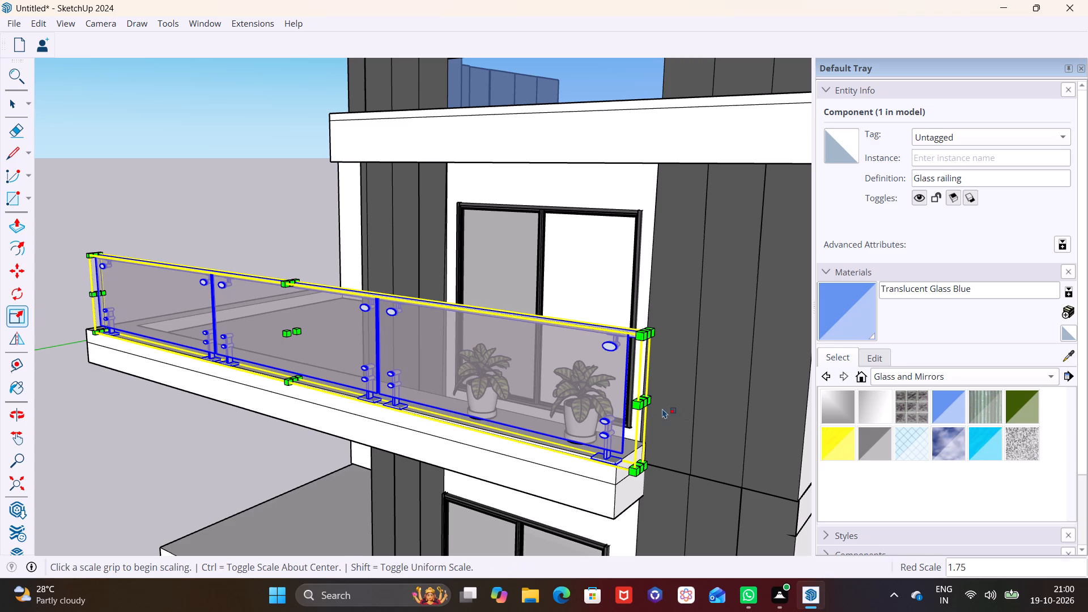
key("space")
left_click(665, 405)
Scale the railing lengthwise by about 1.05 from its other end to reach the balcony's outer corner.
scroll(549, 402, "down", 2)
middle_click_drag(536, 406, 833, 375)
scroll(491, 385, "down", 3)
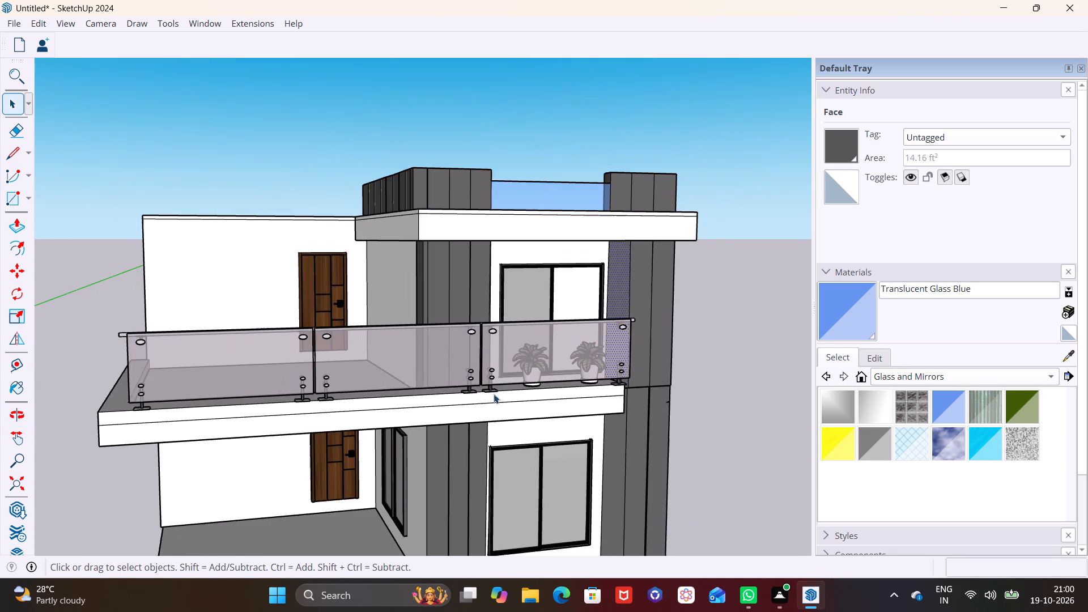
scroll(445, 411, "down", 3)
middle_click_drag(454, 413, 576, 394)
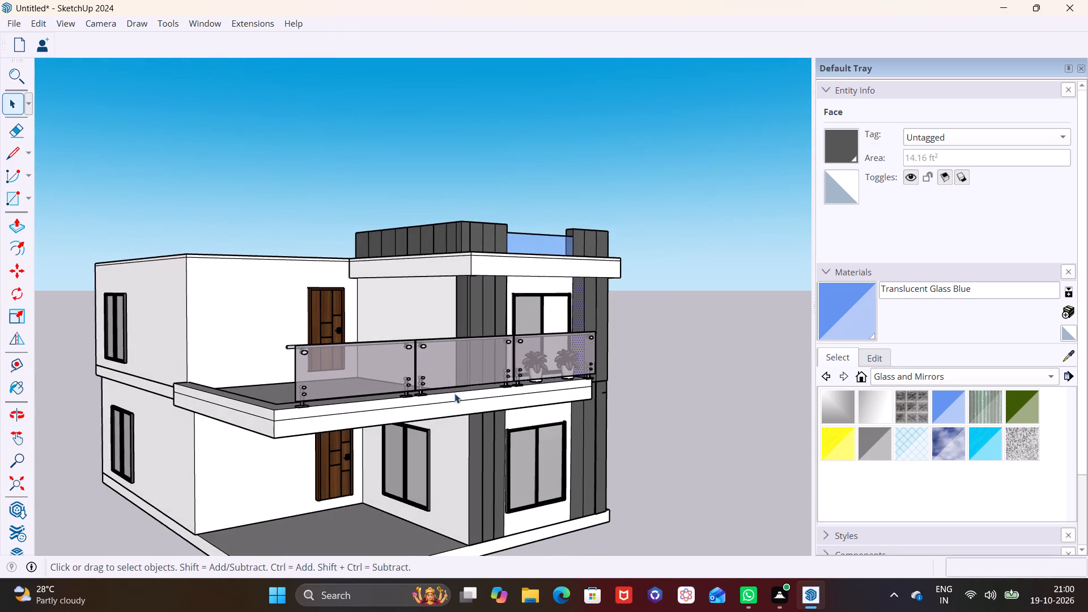
middle_click_drag(462, 397, 576, 399)
scroll(422, 398, "up", 5)
middle_click_drag(410, 390, 521, 356, "shift")
scroll(521, 356, "up", 2)
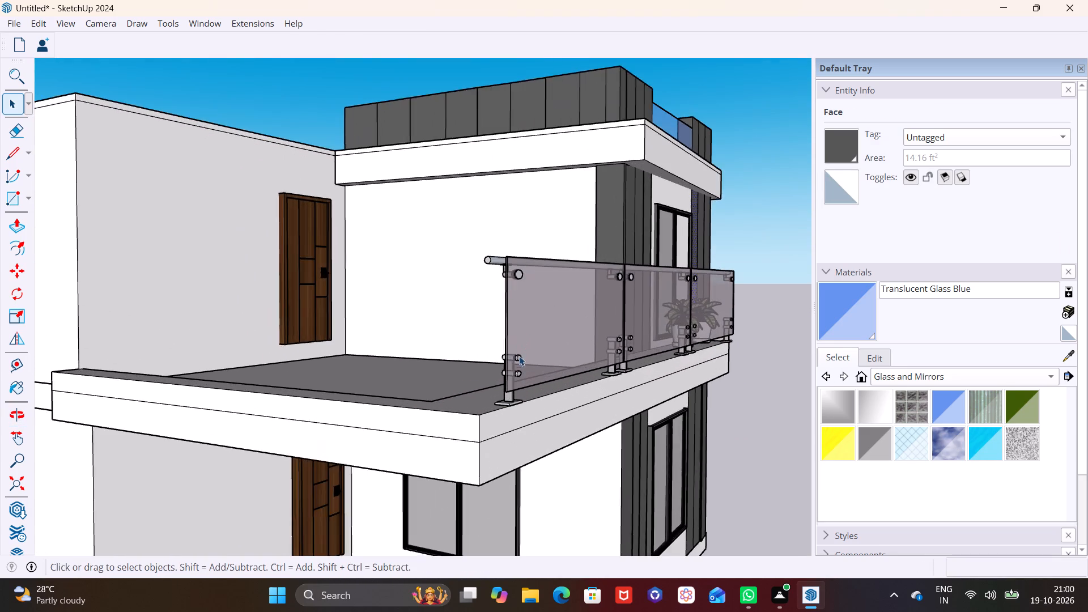
scroll(519, 356, "up", 3)
left_click(520, 346)
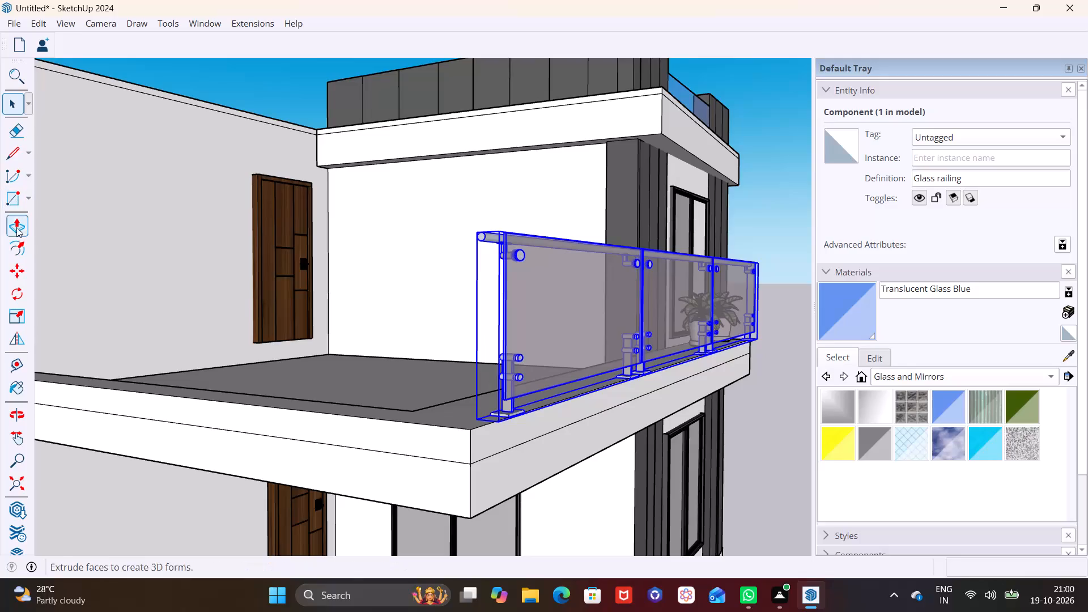
left_click(16, 317)
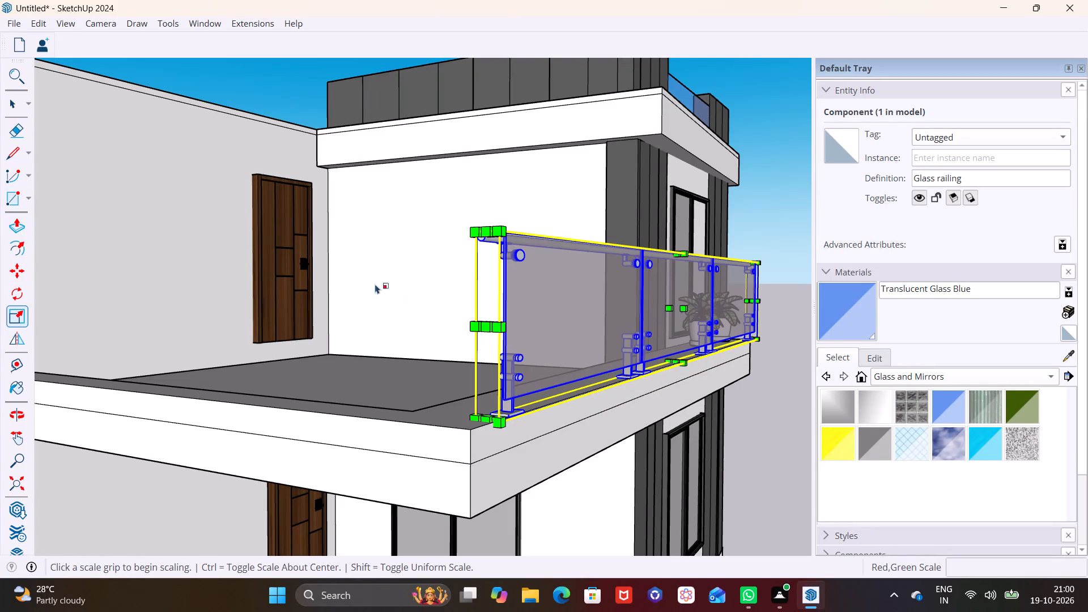
left_click(490, 330)
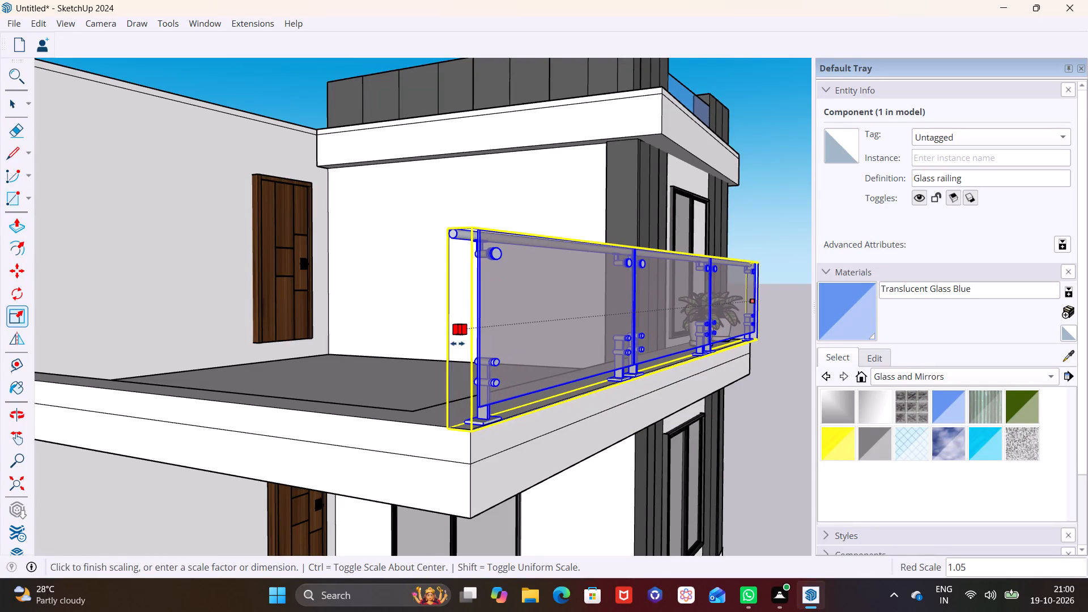
left_click(448, 350)
scroll(511, 340, "down", 4)
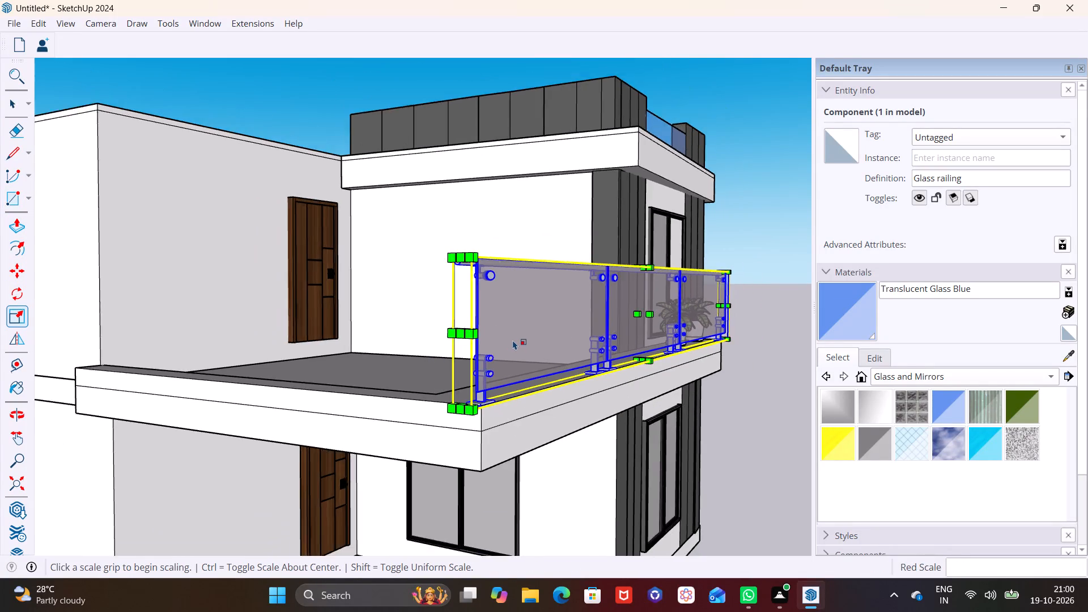
scroll(513, 340, "down", 10)
key("space")
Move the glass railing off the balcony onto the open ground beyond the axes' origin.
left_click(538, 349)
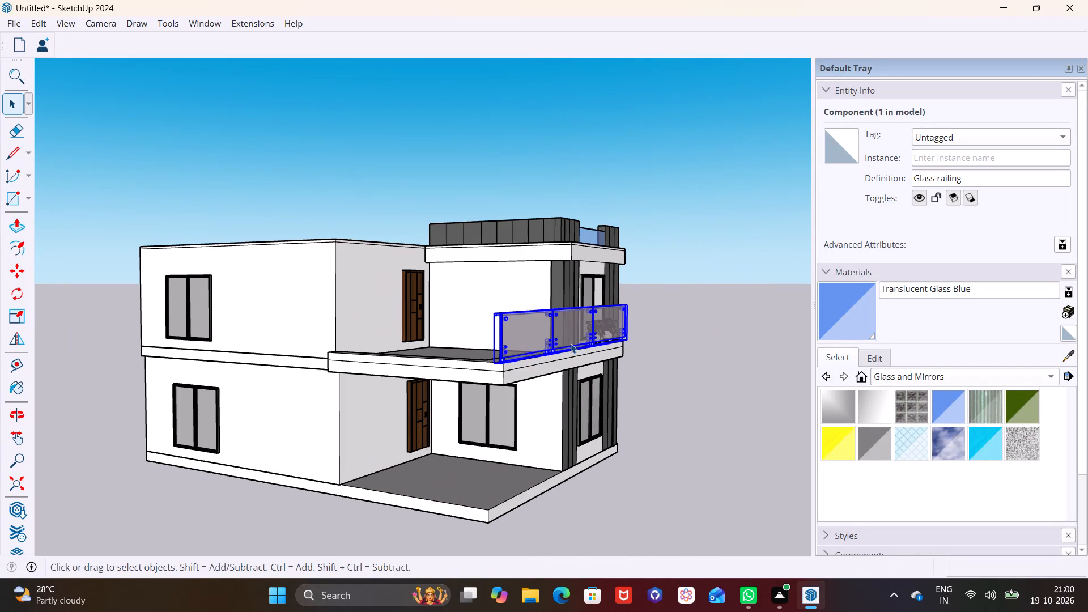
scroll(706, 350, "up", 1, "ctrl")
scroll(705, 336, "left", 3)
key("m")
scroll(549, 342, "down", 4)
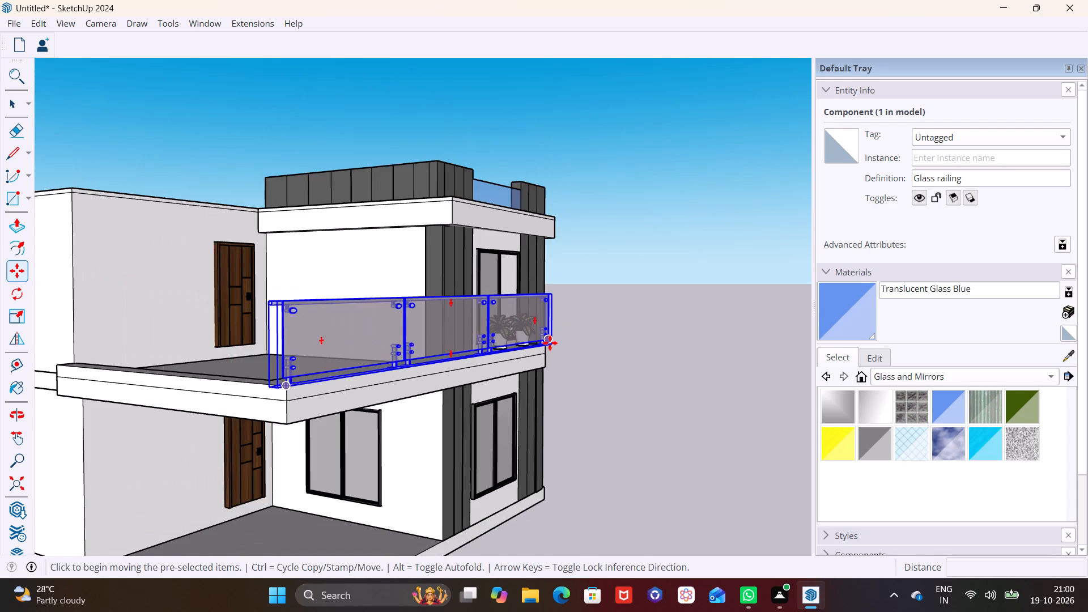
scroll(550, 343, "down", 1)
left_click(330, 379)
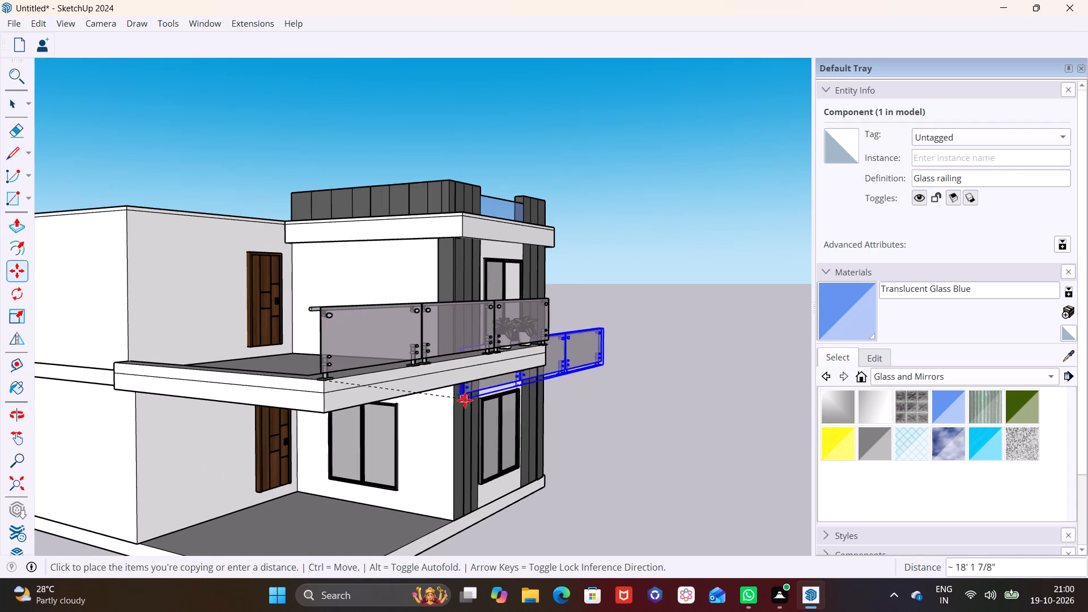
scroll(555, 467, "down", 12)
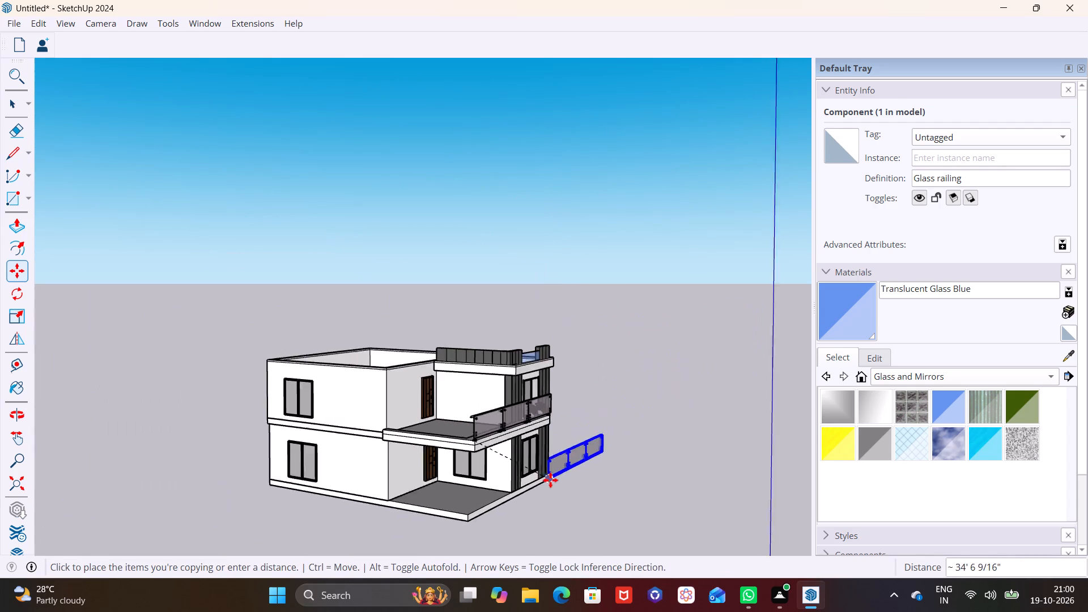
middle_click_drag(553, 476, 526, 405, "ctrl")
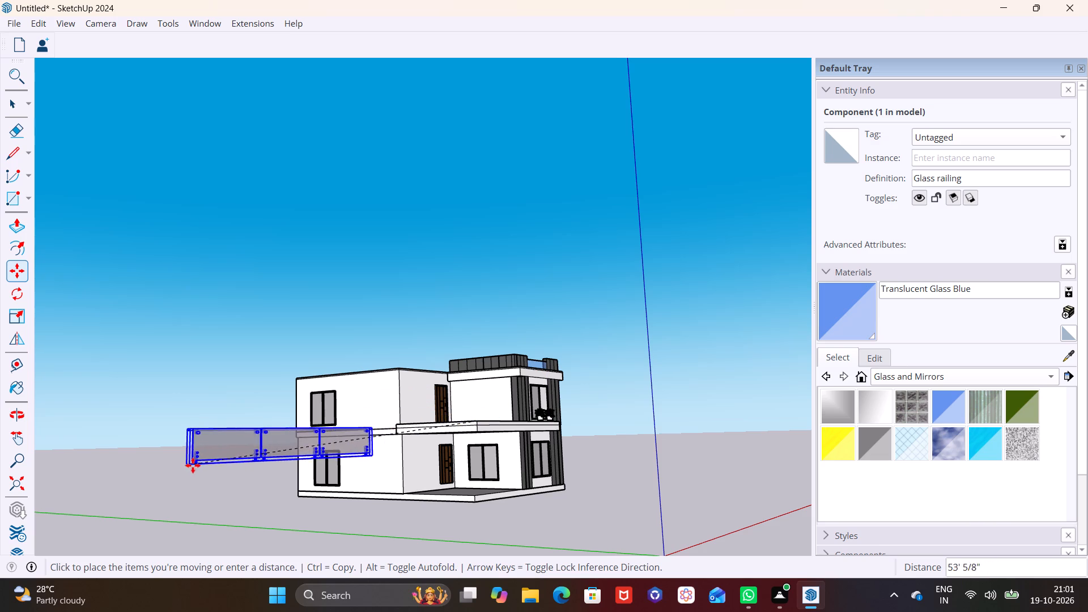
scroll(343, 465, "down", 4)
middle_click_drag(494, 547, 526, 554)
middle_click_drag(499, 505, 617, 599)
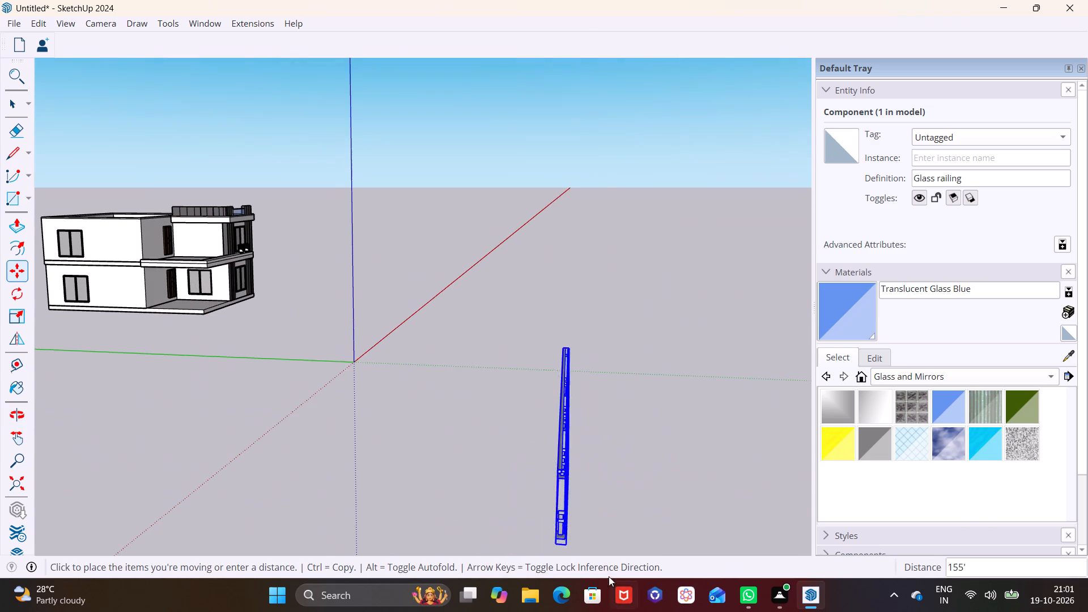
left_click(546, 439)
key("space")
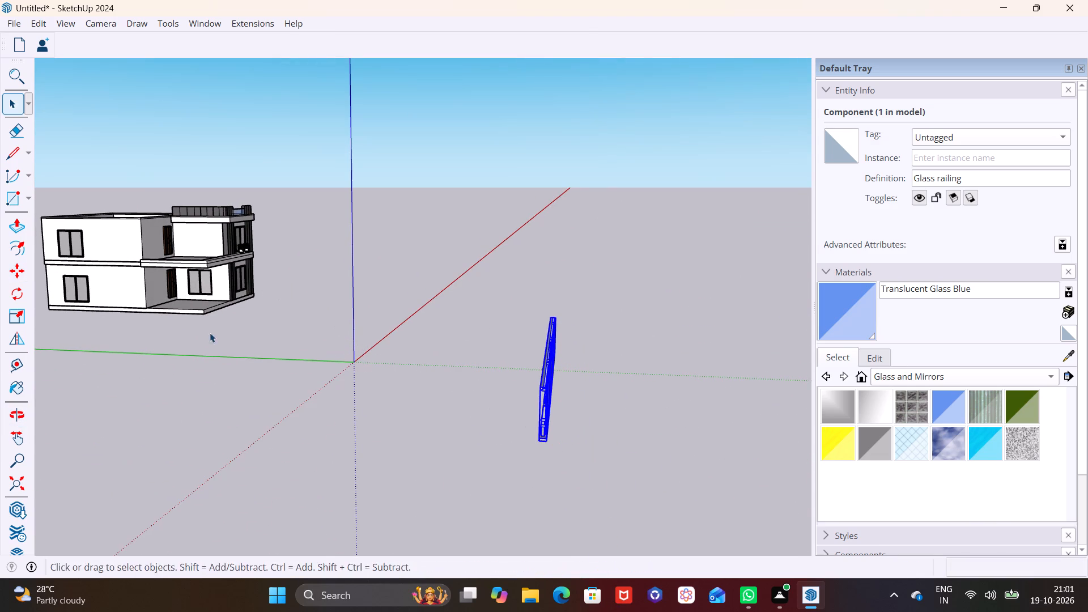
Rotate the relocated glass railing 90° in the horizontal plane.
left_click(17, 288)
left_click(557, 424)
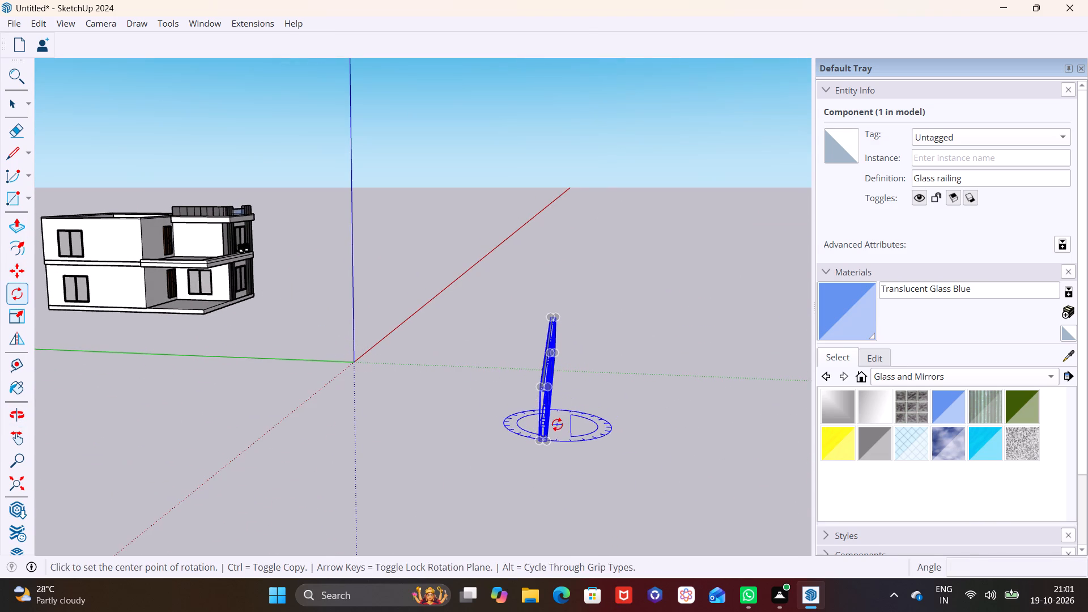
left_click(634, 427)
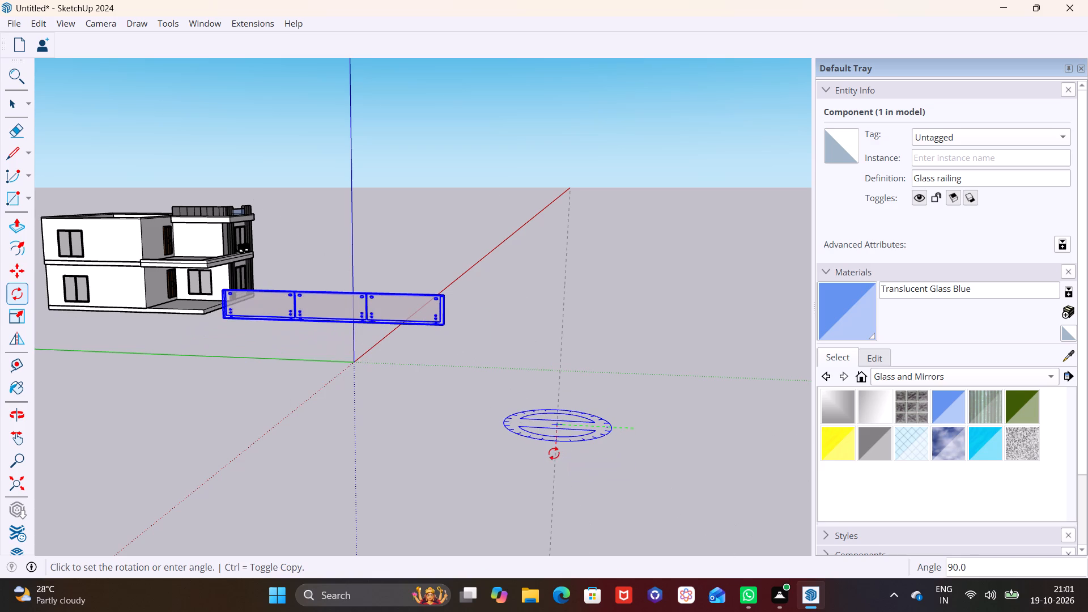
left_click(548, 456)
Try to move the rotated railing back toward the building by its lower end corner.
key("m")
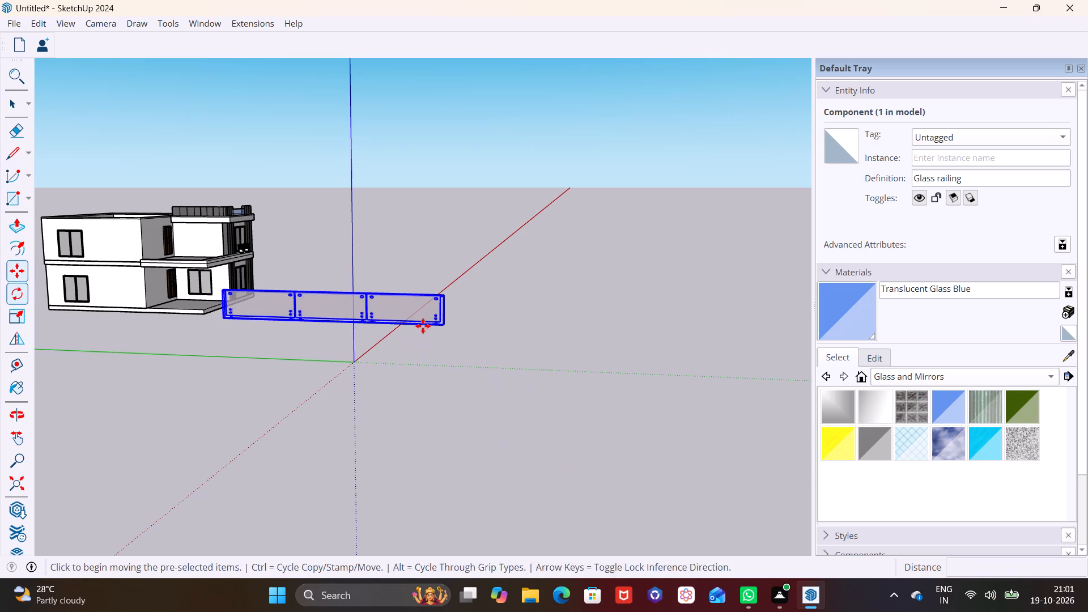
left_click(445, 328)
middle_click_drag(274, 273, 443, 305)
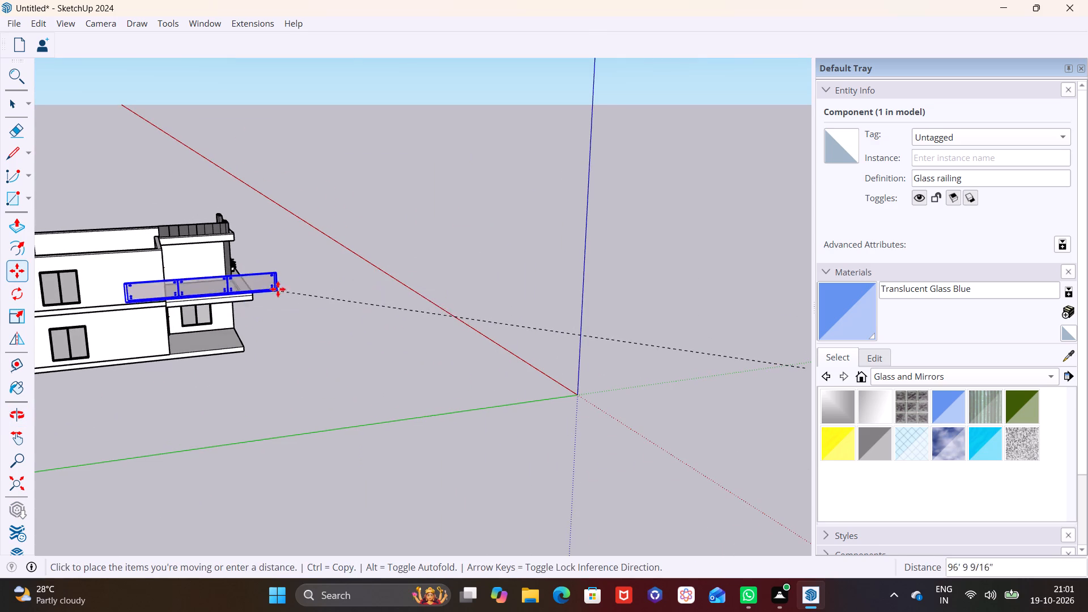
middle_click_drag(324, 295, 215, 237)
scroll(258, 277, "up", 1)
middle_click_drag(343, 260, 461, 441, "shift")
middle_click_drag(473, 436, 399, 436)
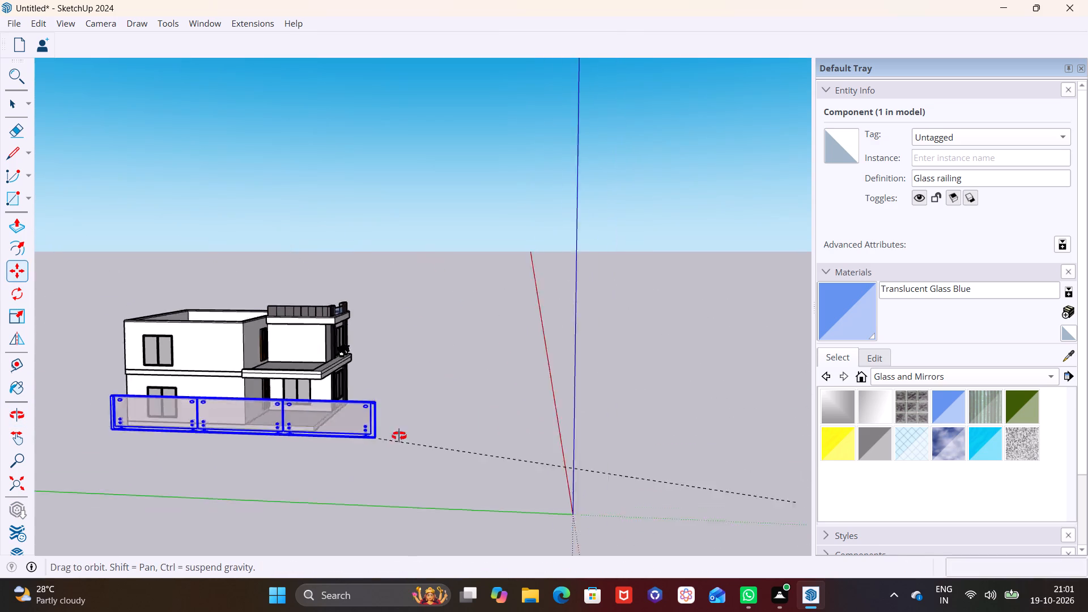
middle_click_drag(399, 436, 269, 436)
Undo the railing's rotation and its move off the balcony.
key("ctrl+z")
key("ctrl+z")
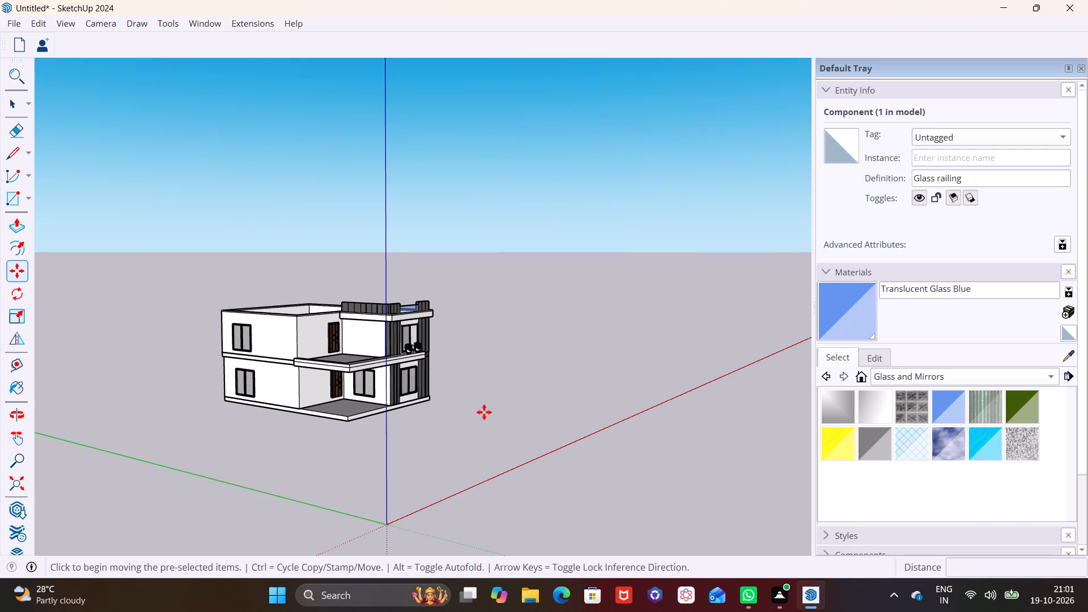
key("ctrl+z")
Copy the balcony's glass railing about 51' 3" away into the open space beside the building.
scroll(406, 356, "up", 5)
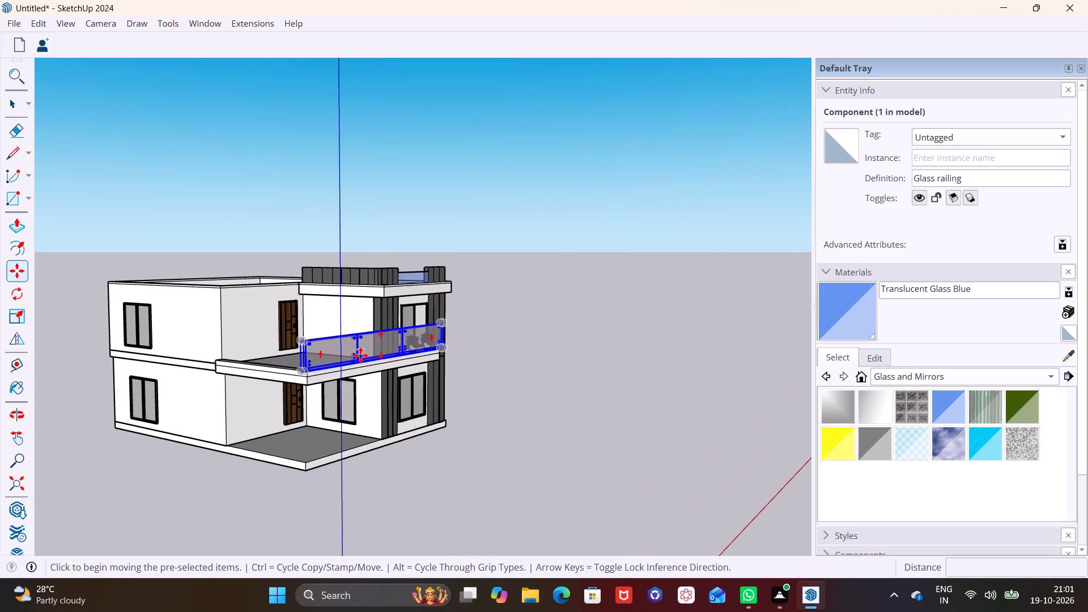
left_click(360, 355)
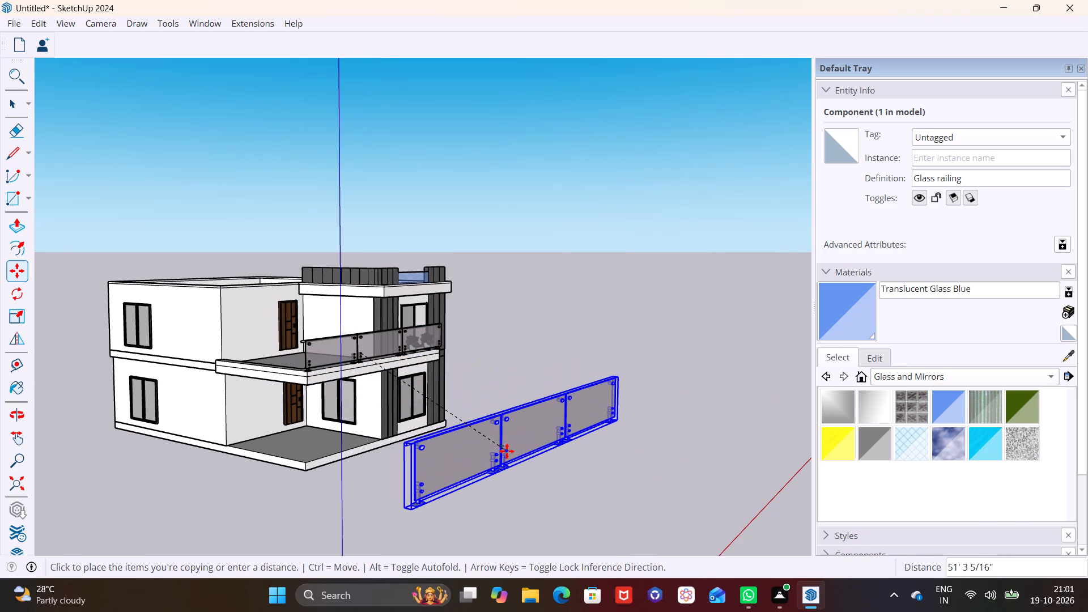
left_click(507, 451)
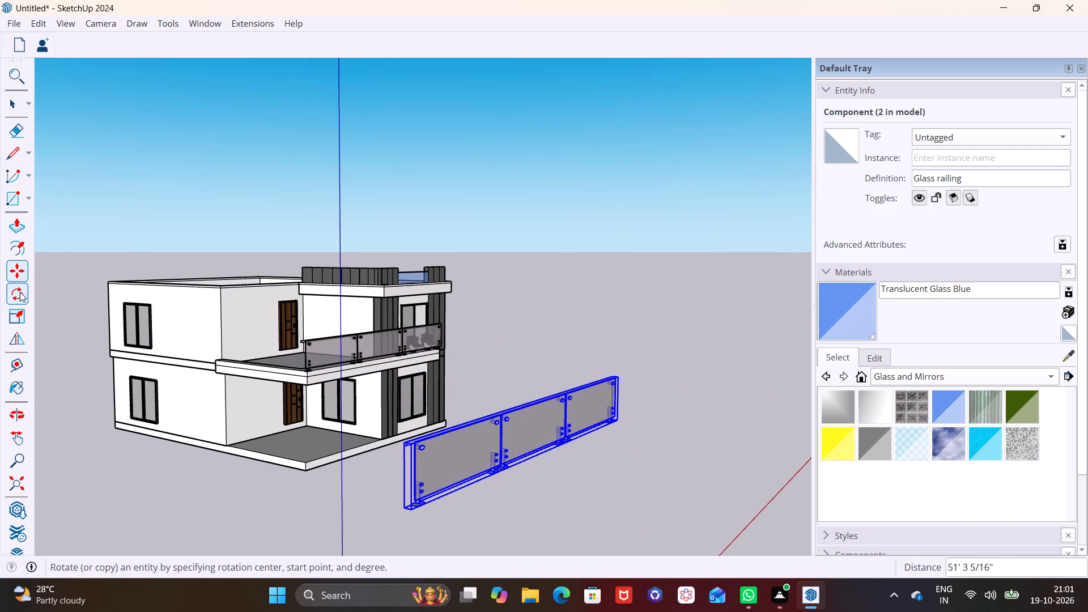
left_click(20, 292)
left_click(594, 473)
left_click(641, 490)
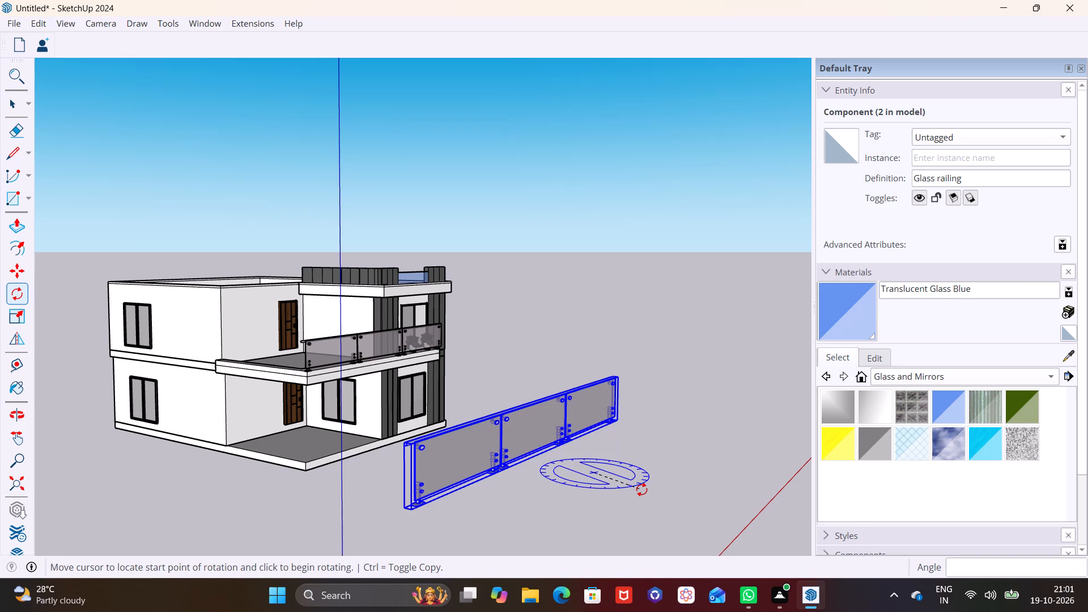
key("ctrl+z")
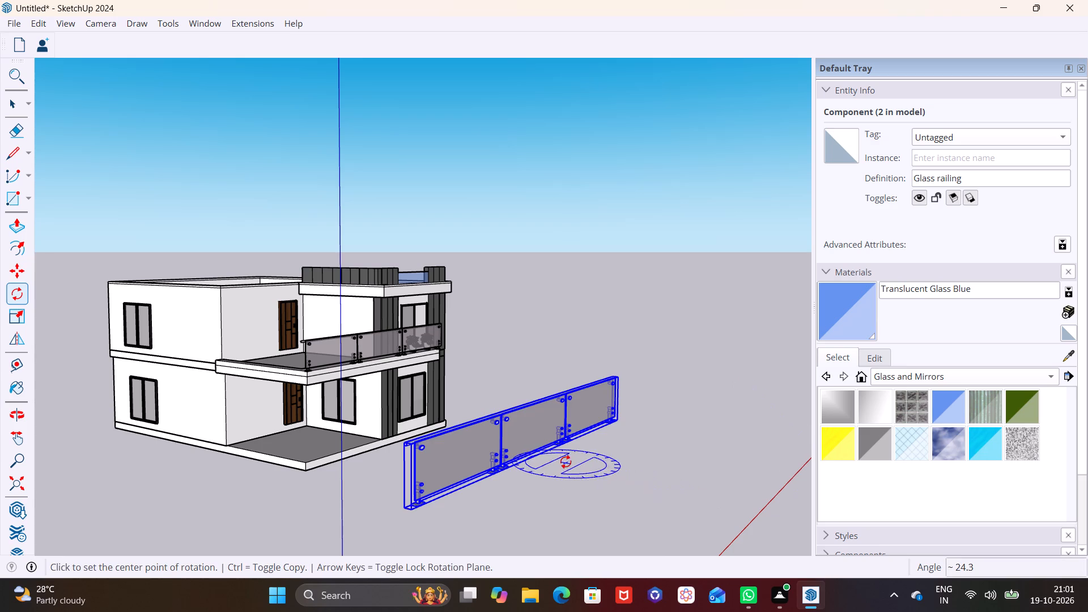
Rotate the copied railing 90° in the horizontal plane to align with the balcony's adjacent side.
left_click(575, 466)
left_click(601, 473)
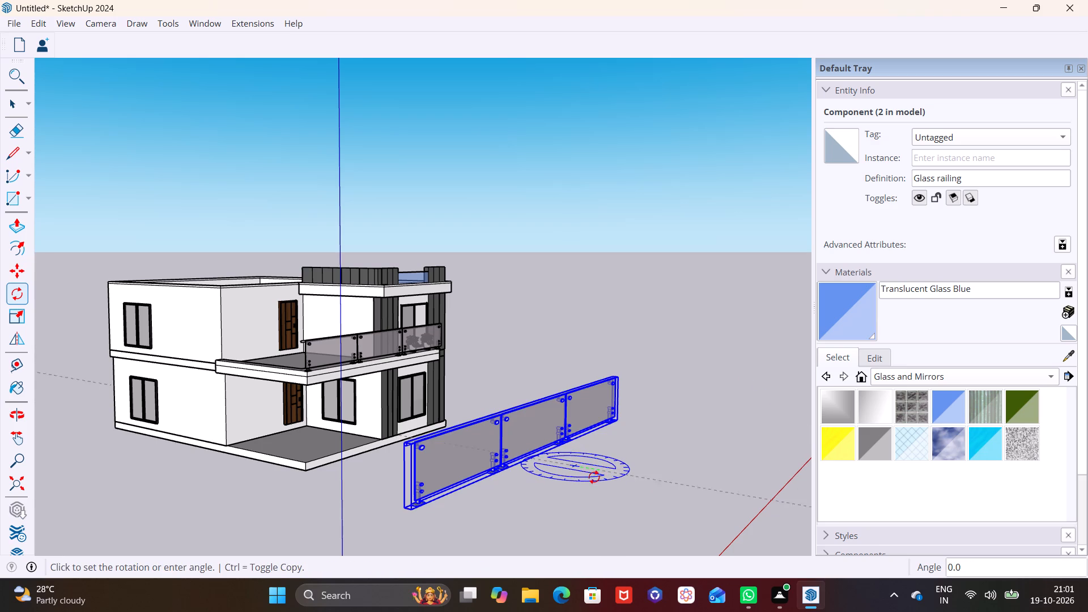
left_click(556, 485)
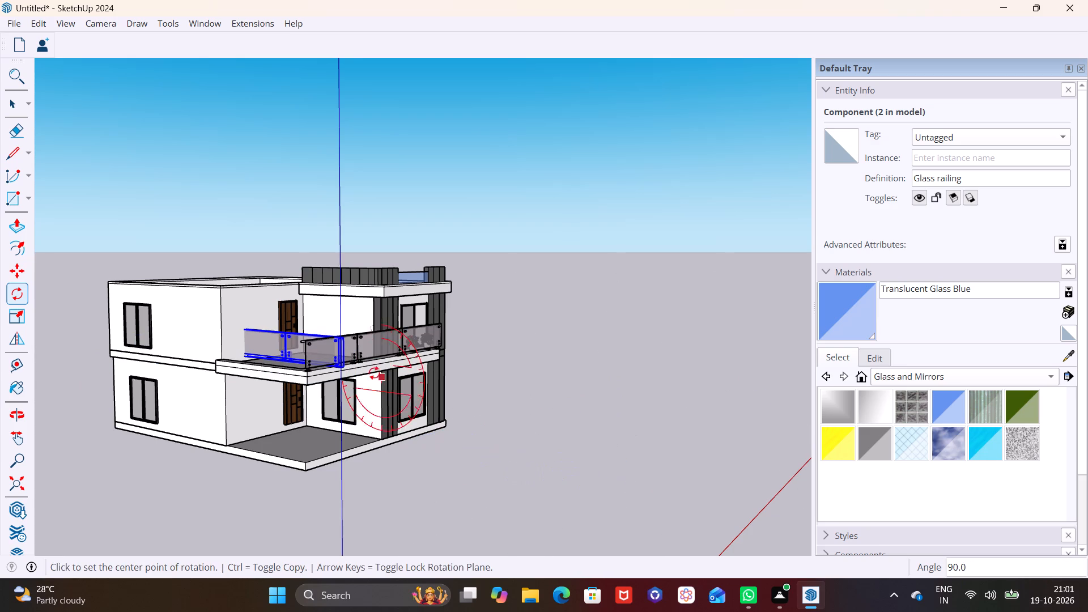
Move the rotated glass railing about 5' 6 5/8" by its lower end corner to the front railing's end at the balcony corner.
scroll(331, 350, "up", 10)
scroll(471, 414, "up", 1)
key("space")
middle_click_drag(475, 414, 635, 463)
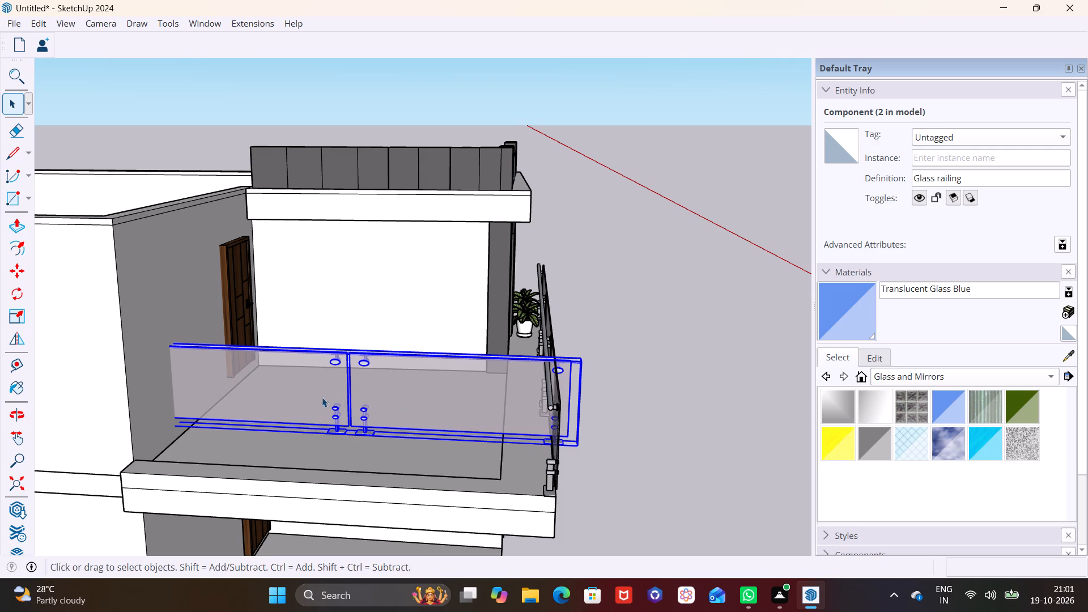
left_click(336, 402)
key("m")
left_click(243, 423)
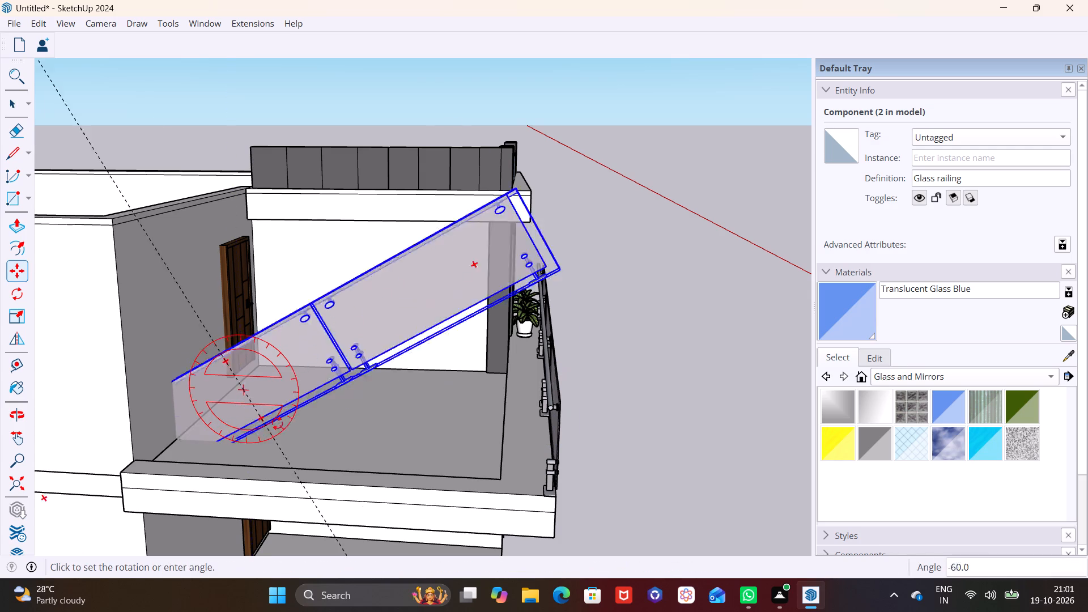
key("Escape")
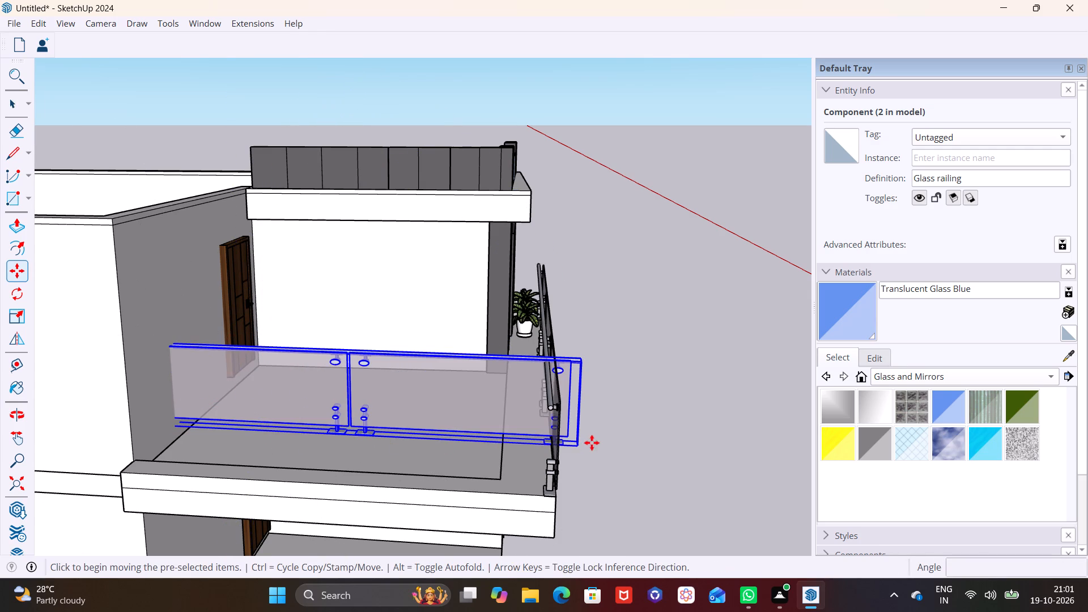
left_click(577, 442)
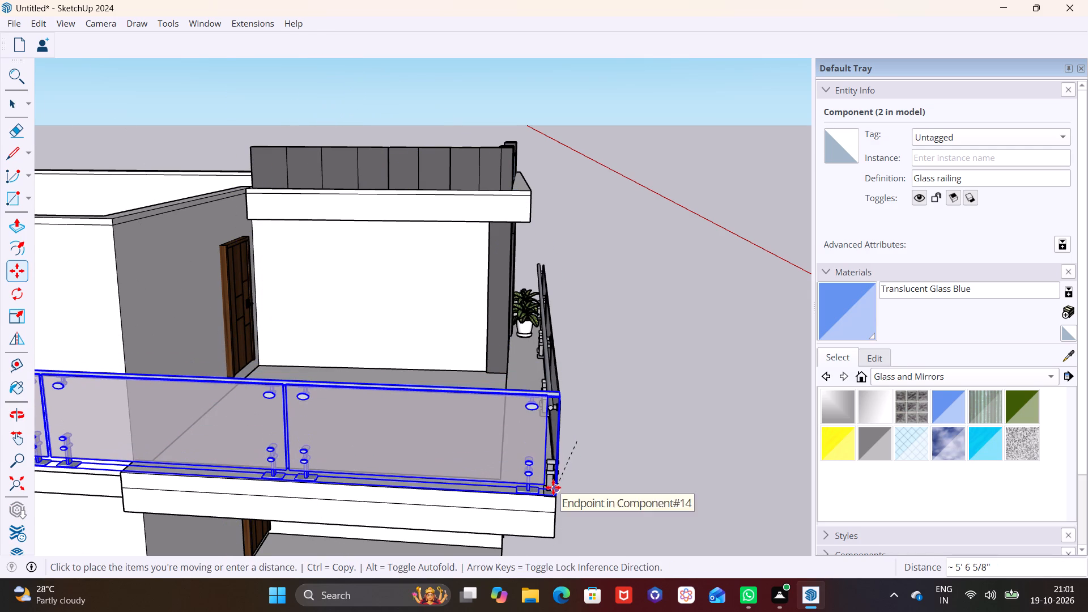
left_click(553, 487)
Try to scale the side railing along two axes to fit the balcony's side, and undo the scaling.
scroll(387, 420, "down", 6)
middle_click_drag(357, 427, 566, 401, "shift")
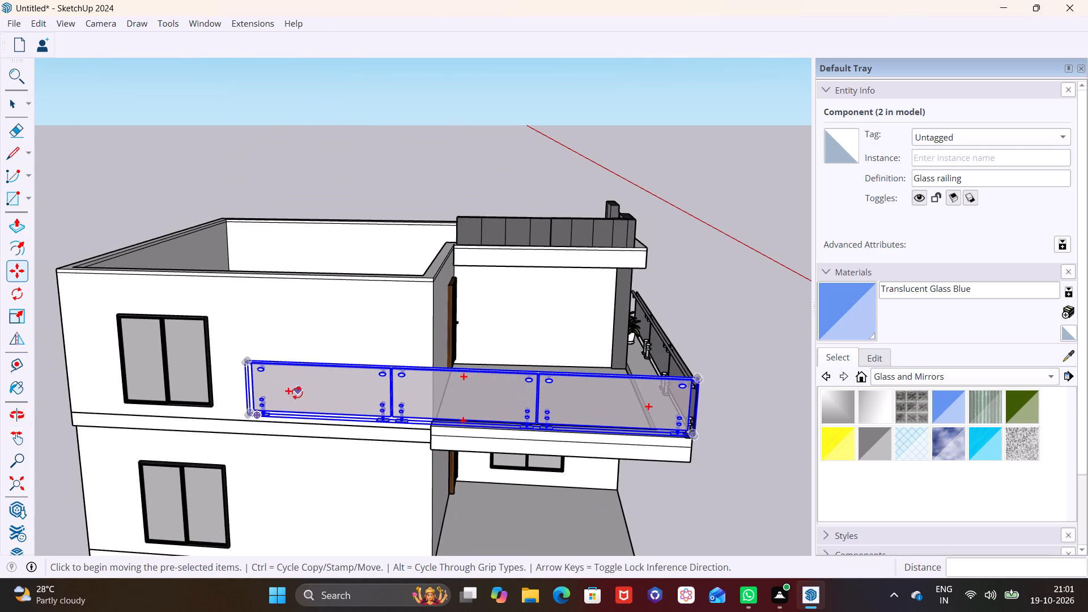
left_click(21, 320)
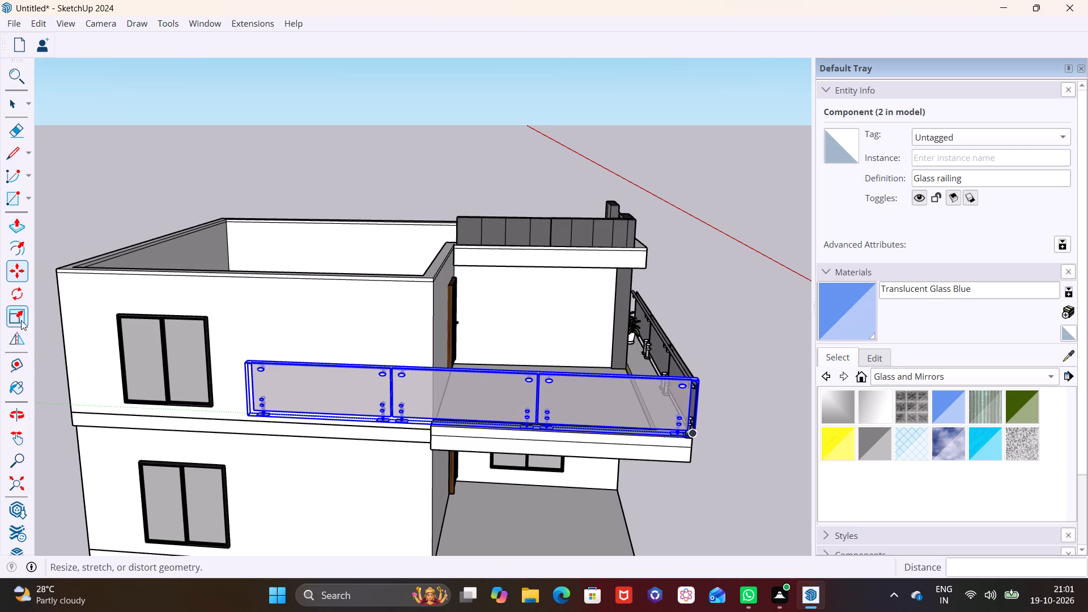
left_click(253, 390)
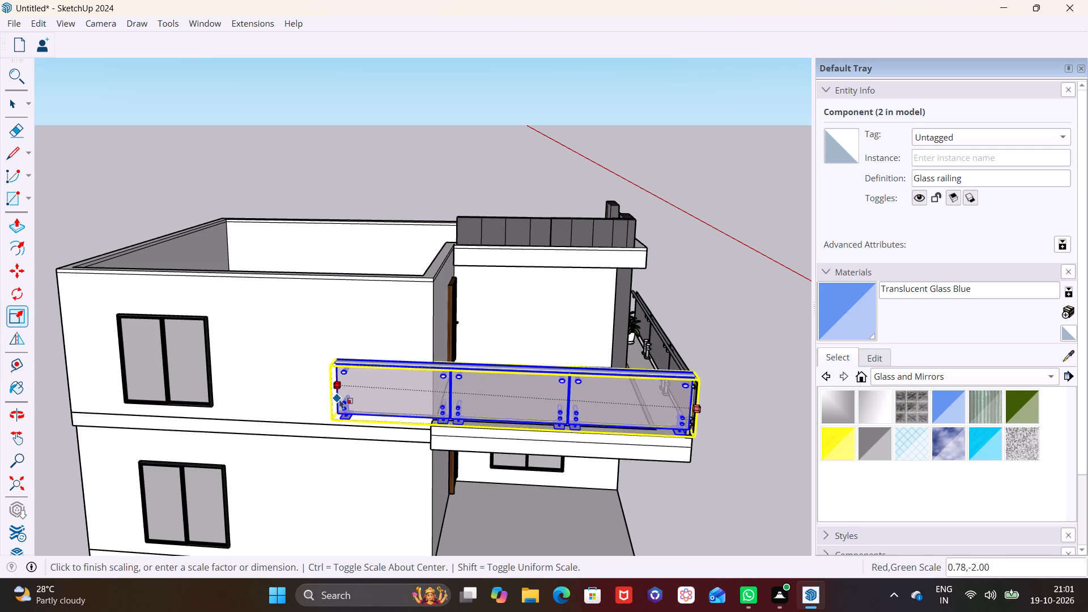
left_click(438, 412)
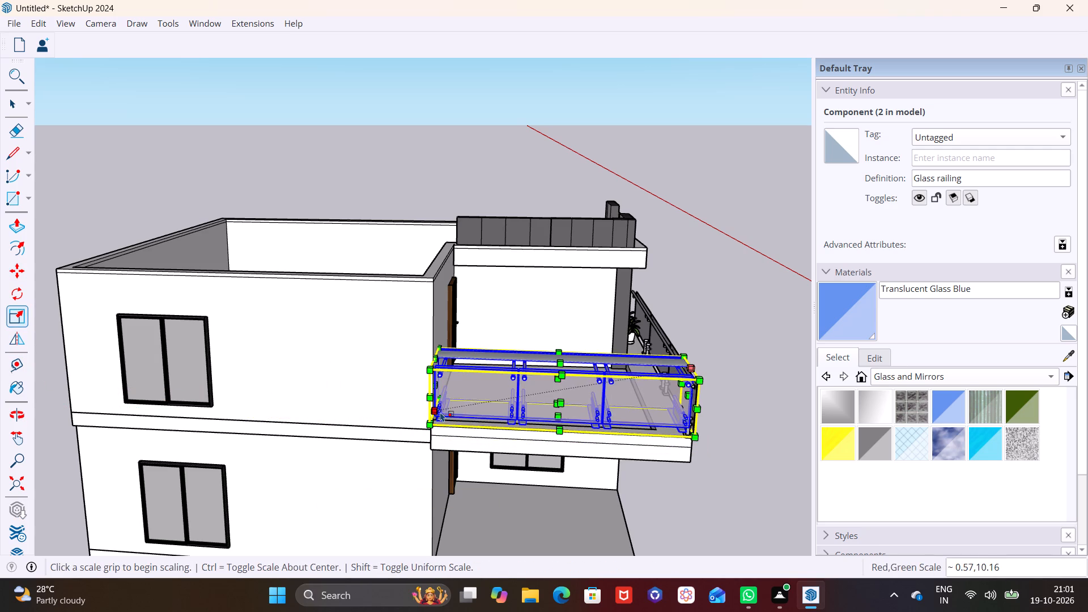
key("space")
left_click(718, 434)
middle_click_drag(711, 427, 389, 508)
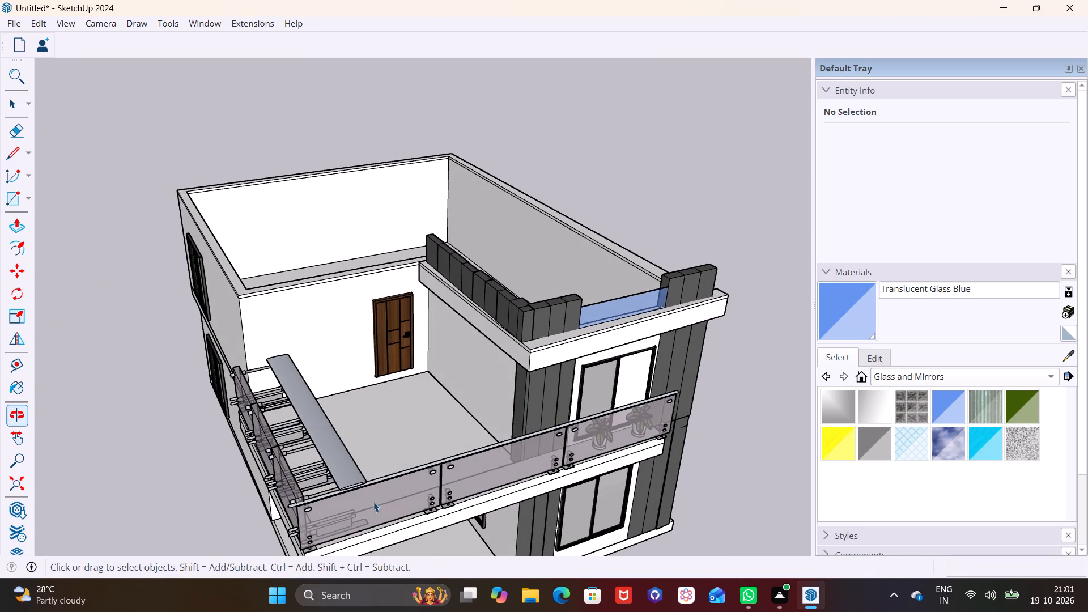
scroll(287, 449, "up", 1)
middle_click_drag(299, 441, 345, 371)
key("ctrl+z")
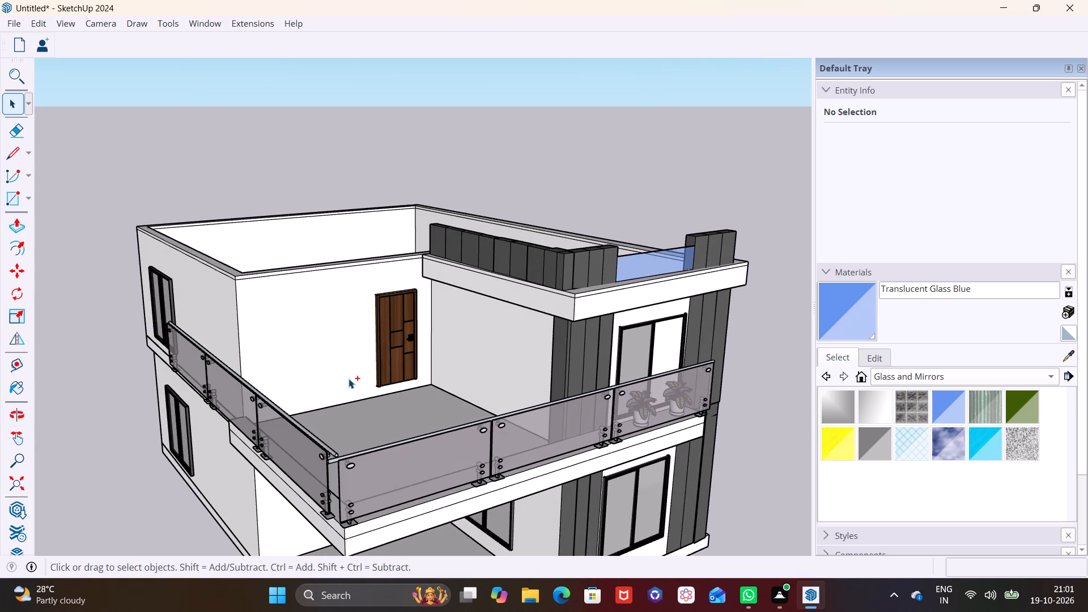
Shorten the side railing along its length only, so its far end meets the building's wall corner.
left_click(223, 377)
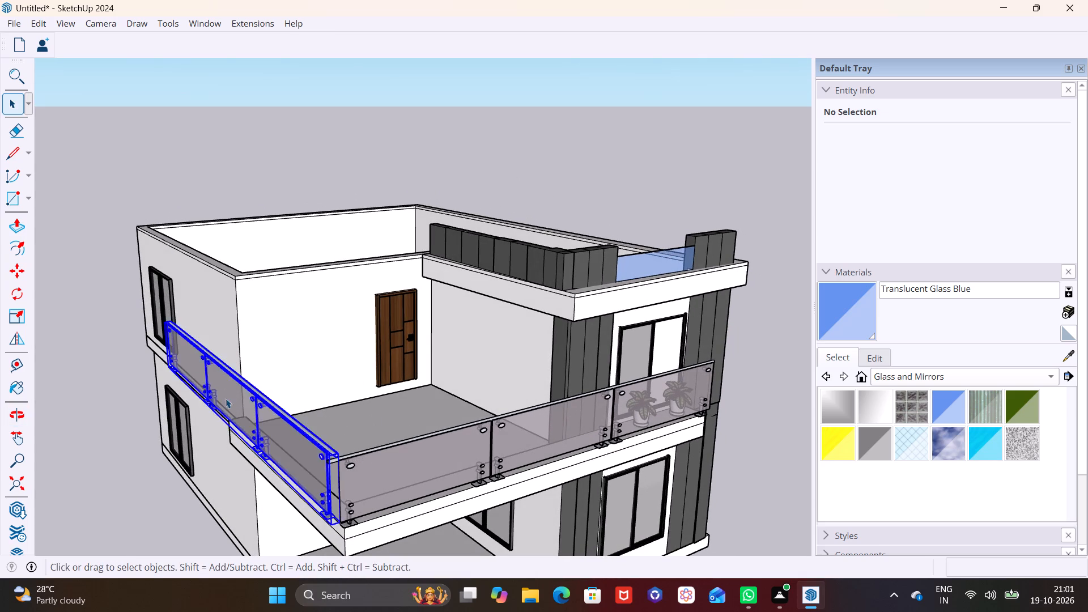
middle_click_drag(226, 398, 328, 354)
scroll(238, 380, "up", 3)
scroll(94, 339, "up", 3)
left_click(20, 320)
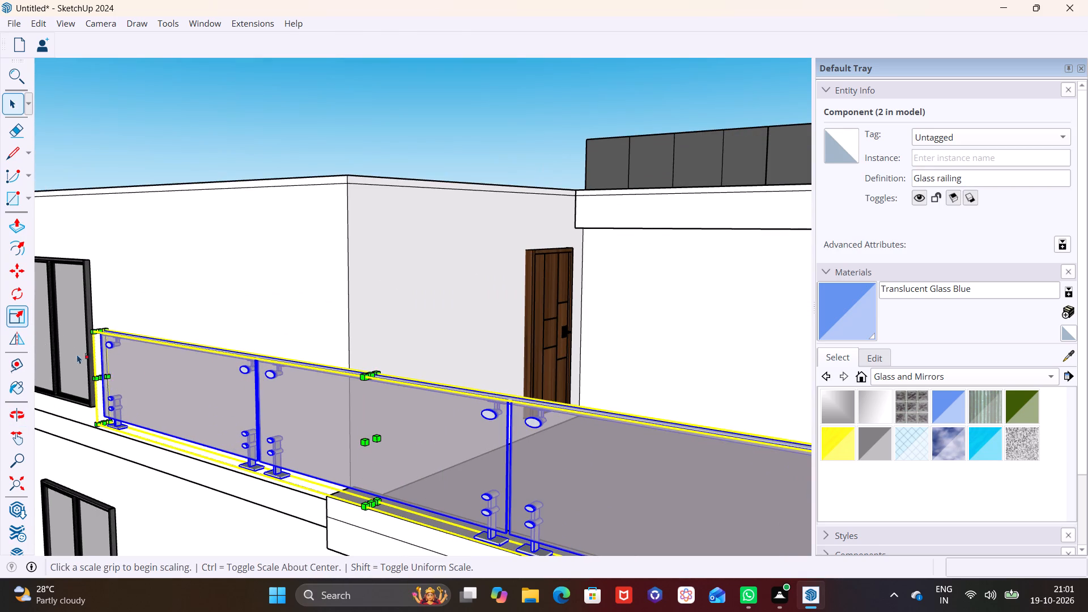
left_click(104, 380)
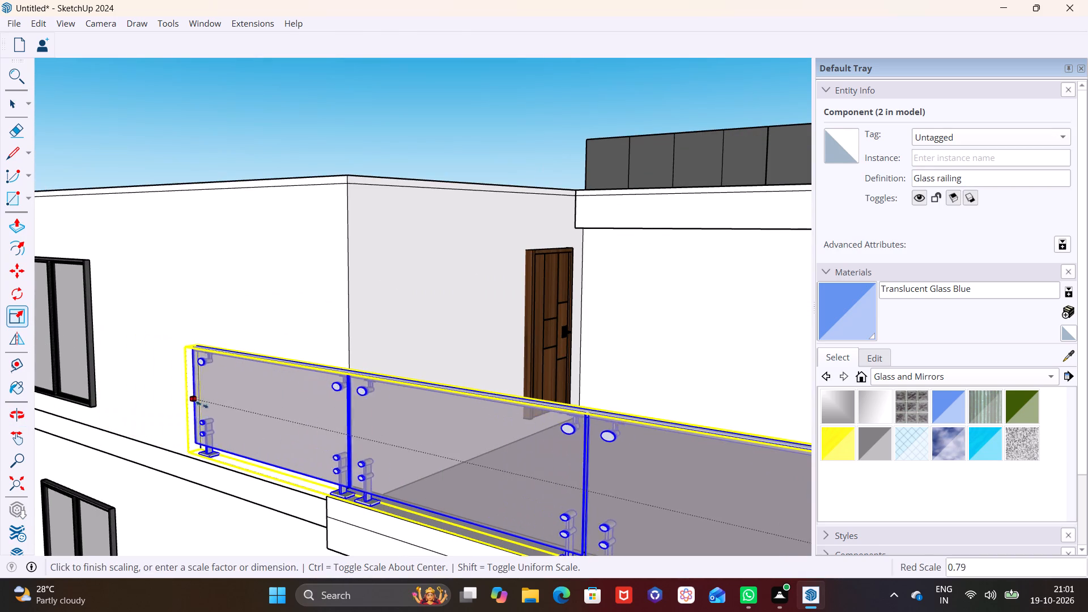
left_click(347, 456)
key("space")
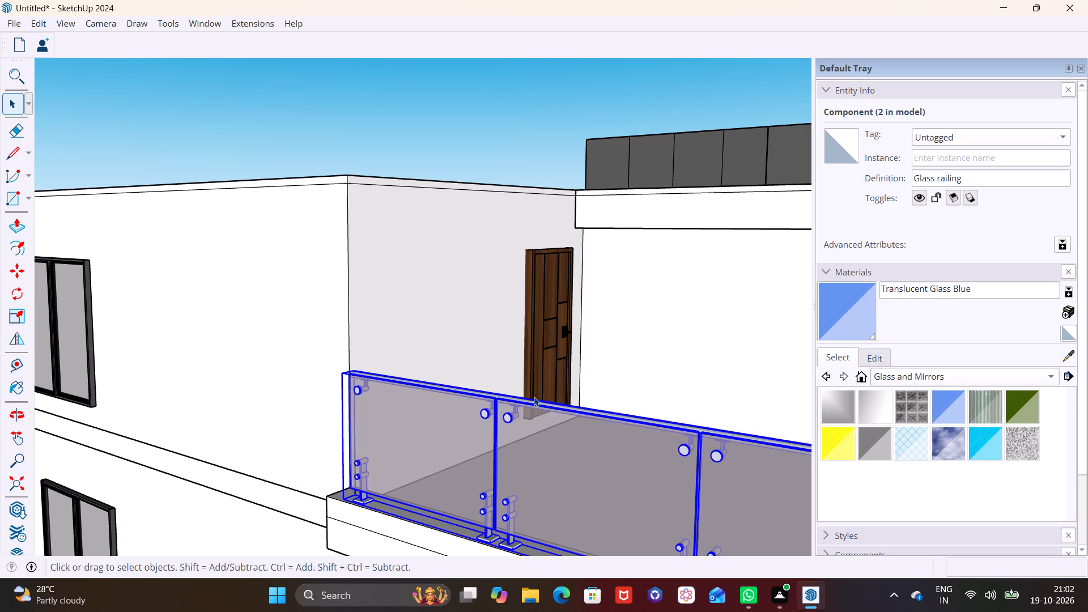
left_click(641, 380)
Move the front railing beside the potted plants about 2" inward from the balcony slab's edge.
scroll(625, 392, "down", 10)
middle_click_drag(615, 378, 402, 369, "shift")
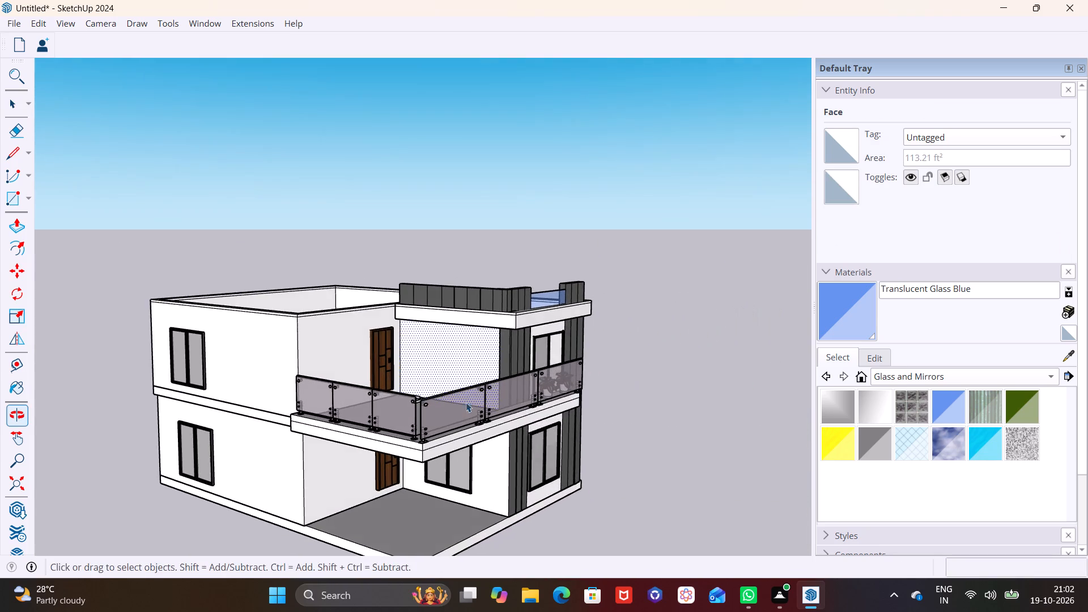
middle_click_drag(337, 422, 131, 389)
scroll(475, 399, "up", 9)
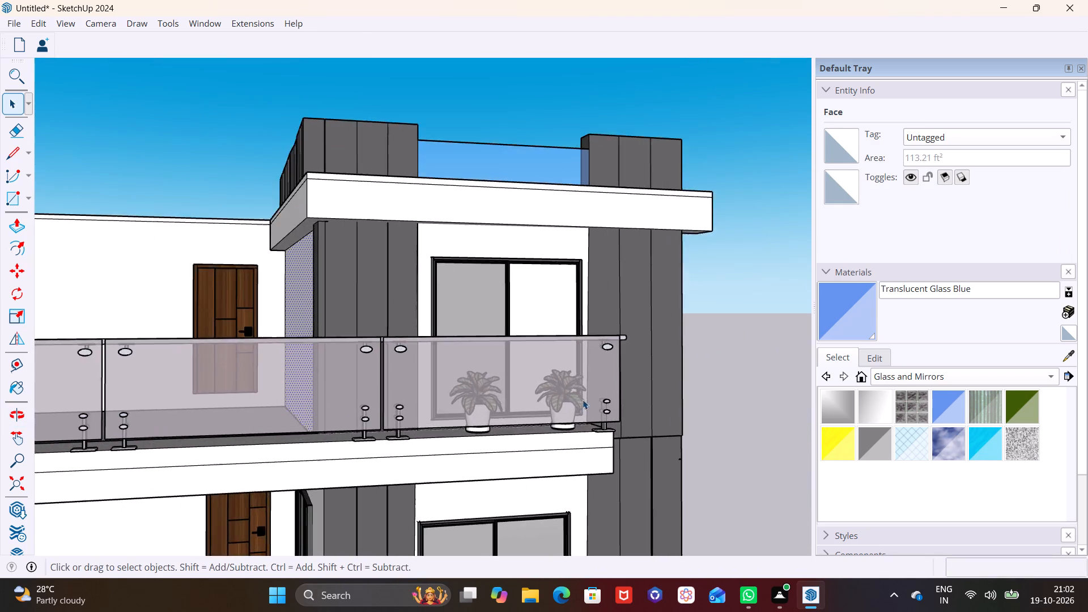
middle_click_drag(576, 401, 311, 435)
scroll(447, 450, "up", 5)
middle_click_drag(479, 450, 360, 443)
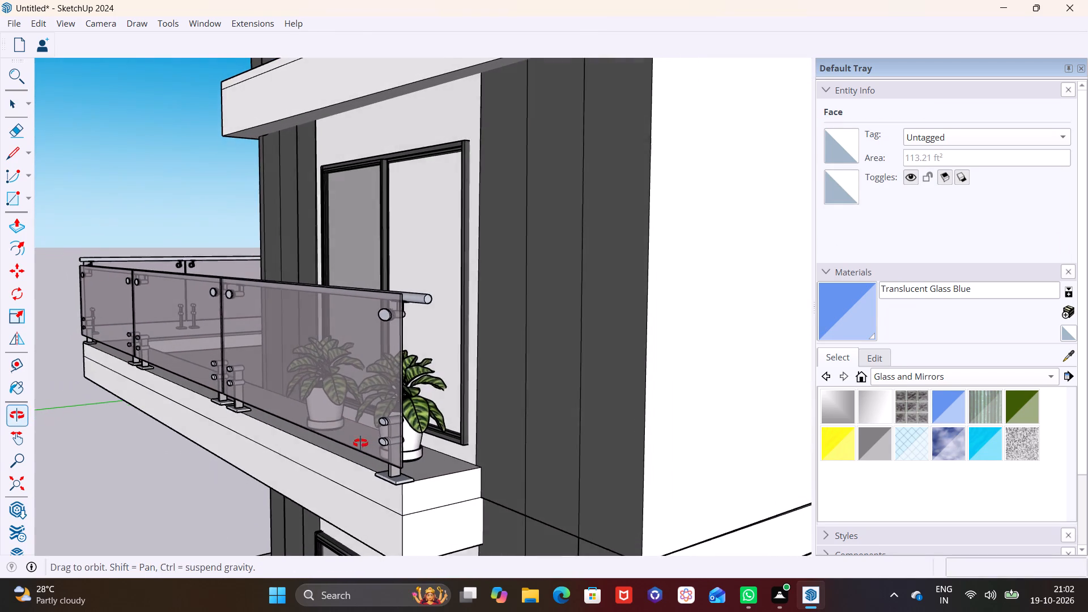
middle_click_drag(360, 443, 360, 445)
left_click(404, 443)
left_click(335, 393)
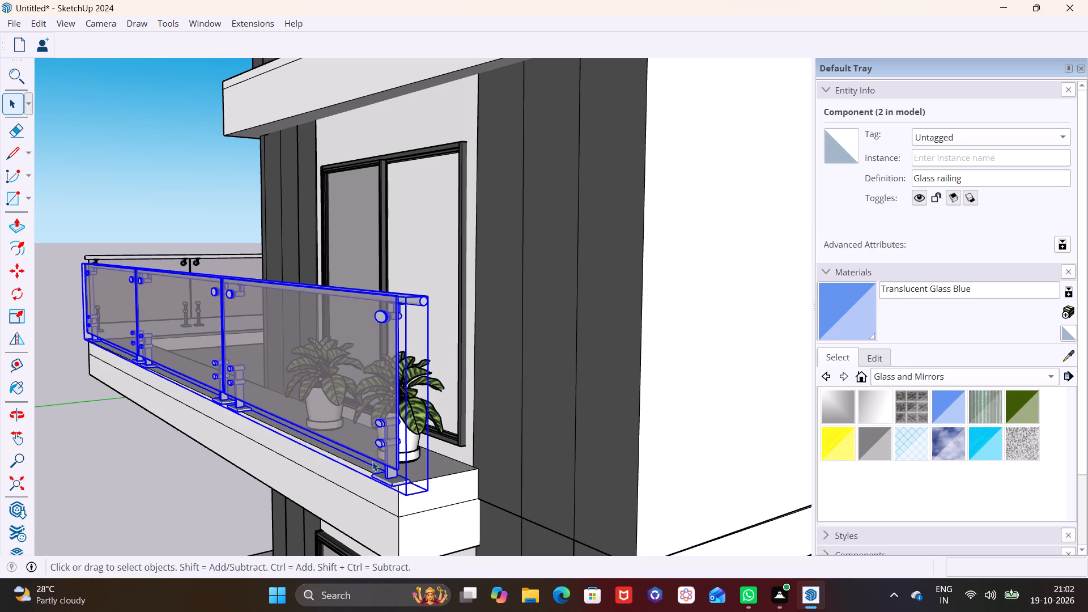
key("m")
left_click(392, 486)
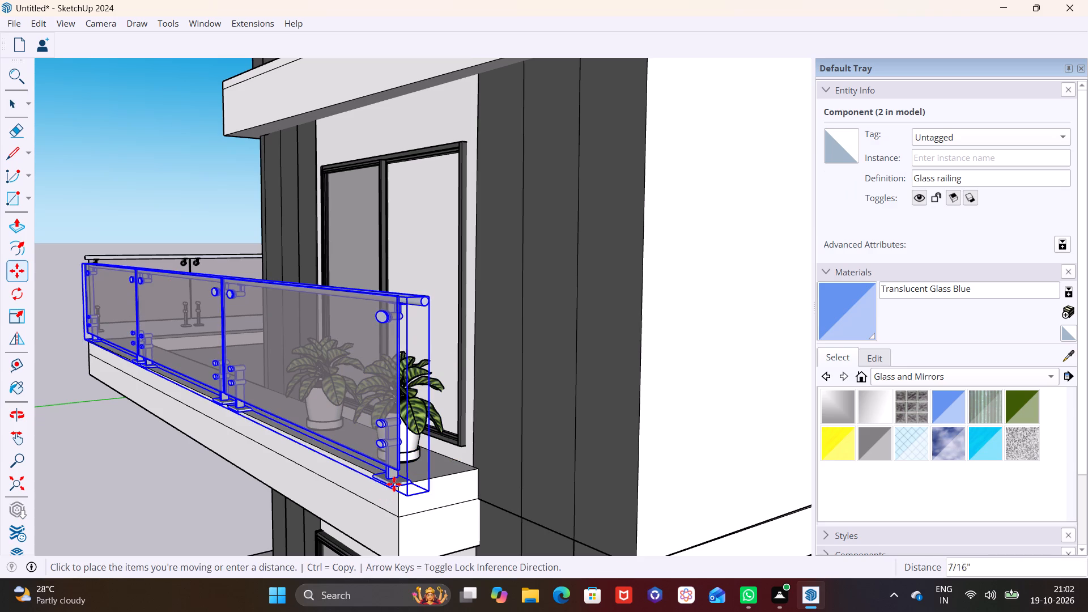
left_click(399, 475)
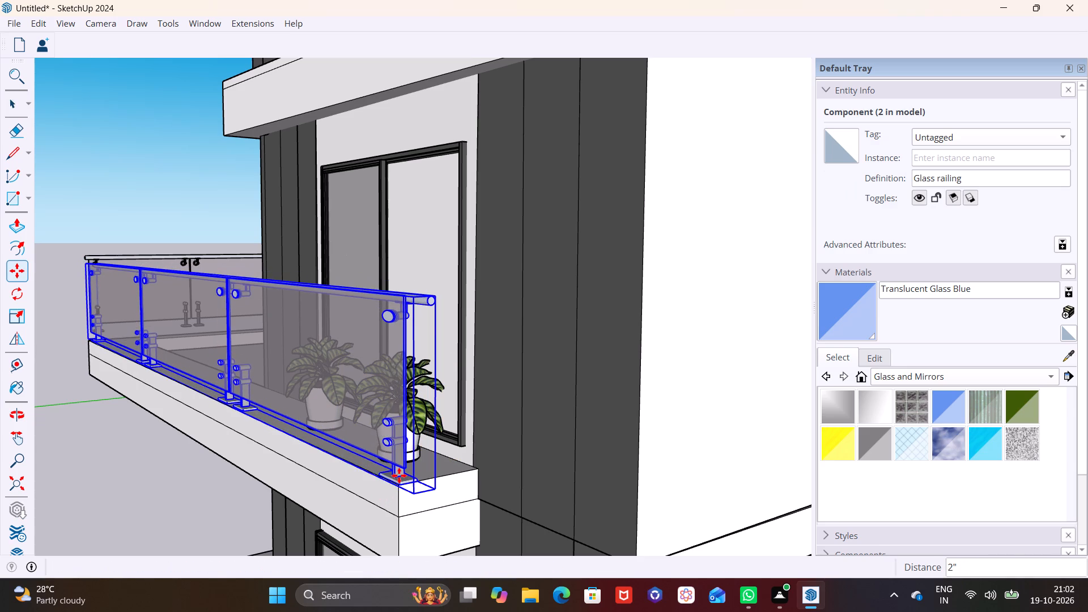
key("space")
left_click(526, 456)
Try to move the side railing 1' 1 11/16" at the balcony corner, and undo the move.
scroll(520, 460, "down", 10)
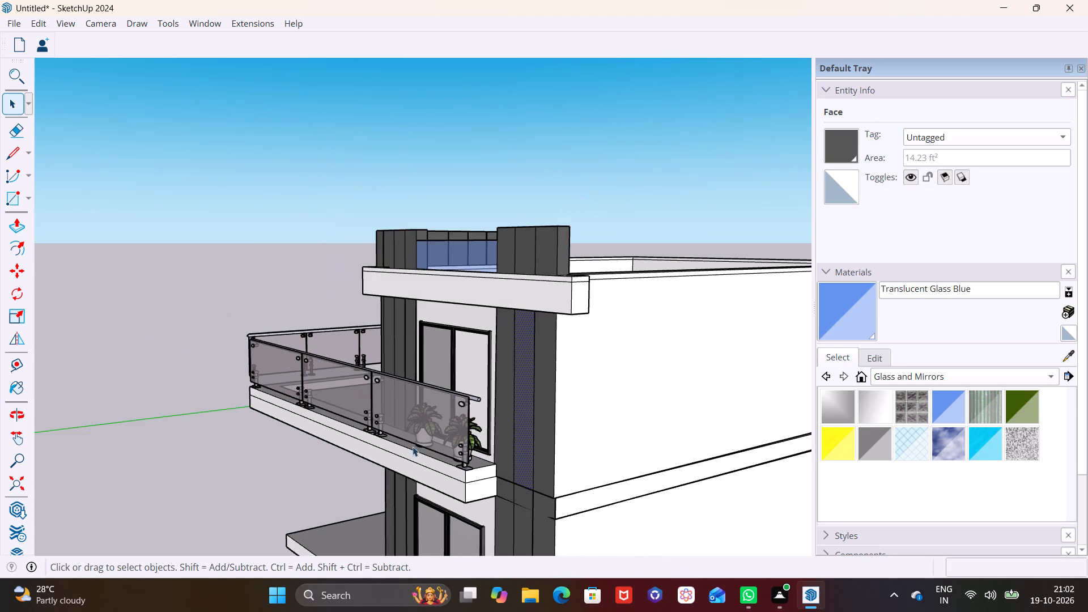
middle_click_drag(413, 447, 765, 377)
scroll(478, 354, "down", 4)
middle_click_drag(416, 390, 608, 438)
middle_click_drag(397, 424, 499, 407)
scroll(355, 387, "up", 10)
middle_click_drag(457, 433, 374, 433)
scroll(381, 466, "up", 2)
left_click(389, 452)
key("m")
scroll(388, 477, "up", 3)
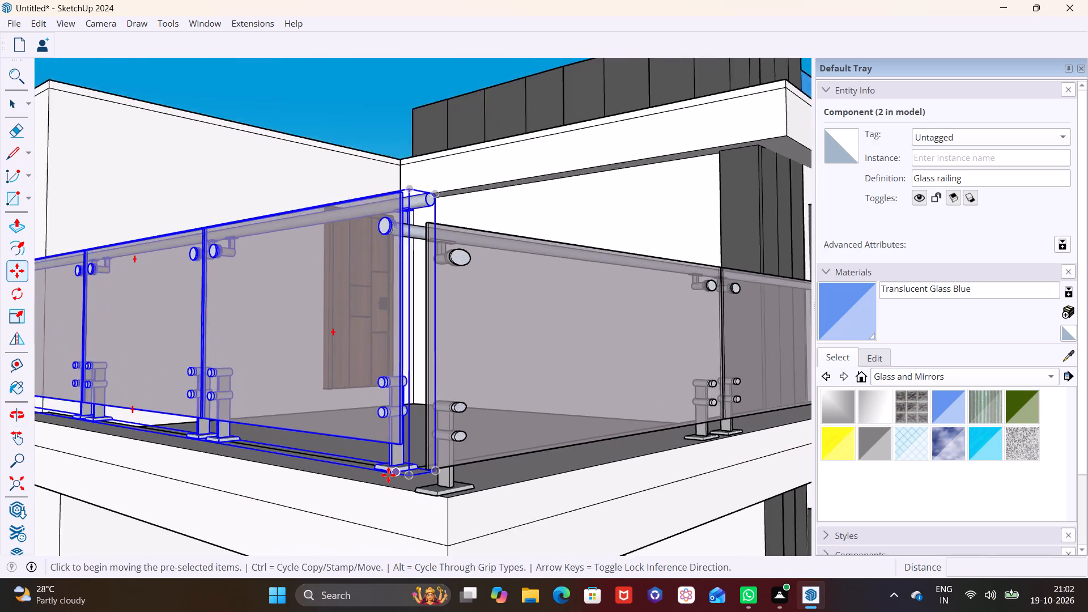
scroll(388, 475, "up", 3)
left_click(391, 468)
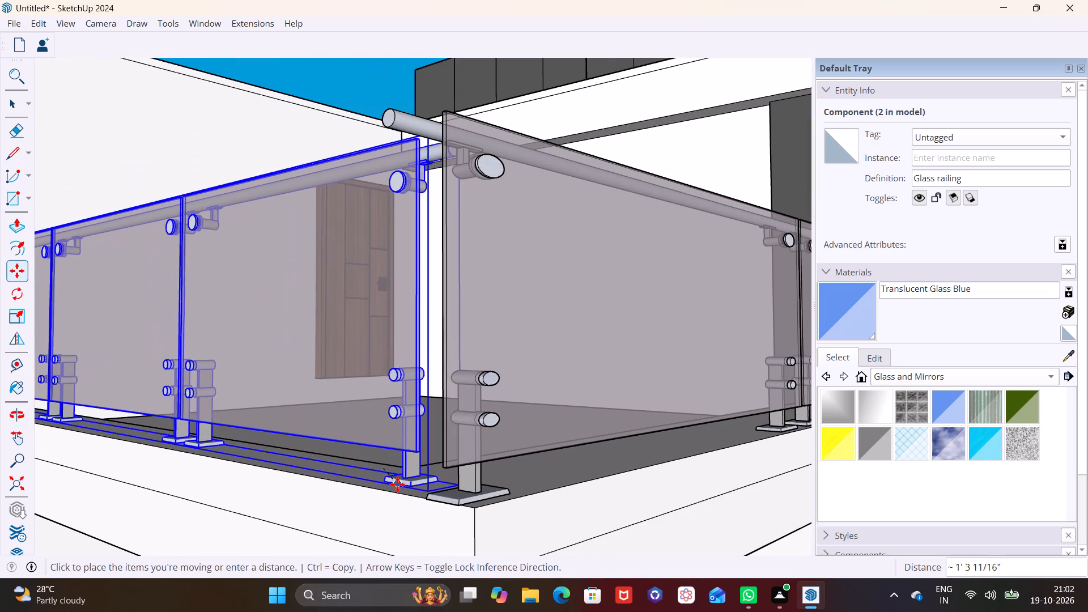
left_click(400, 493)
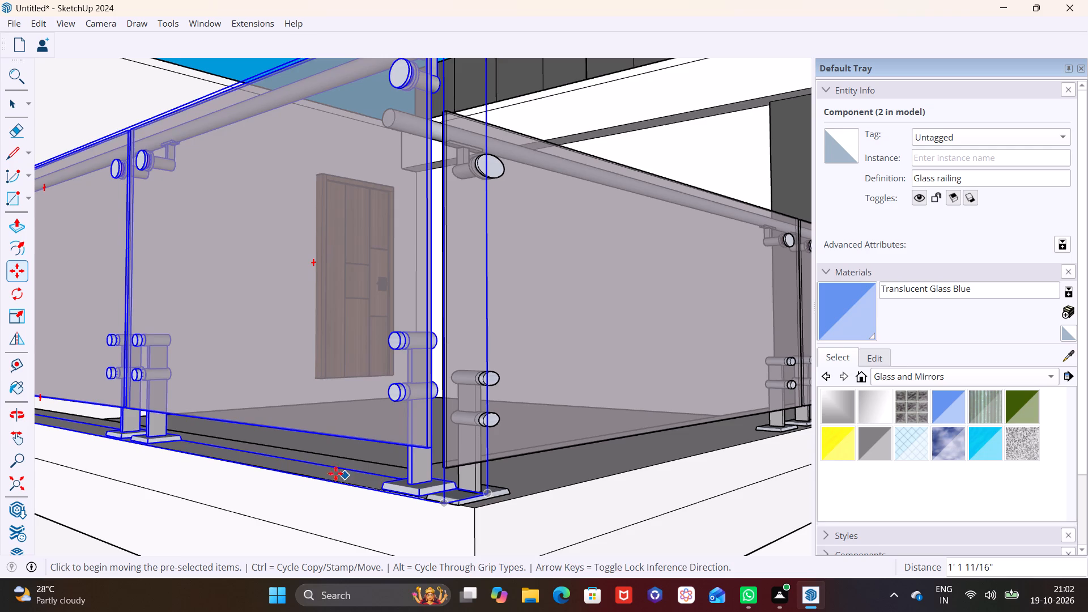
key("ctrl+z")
Lower the side railing so its base plates are level with the top of the balcony slab.
scroll(339, 417, "down", 6)
left_click(375, 444)
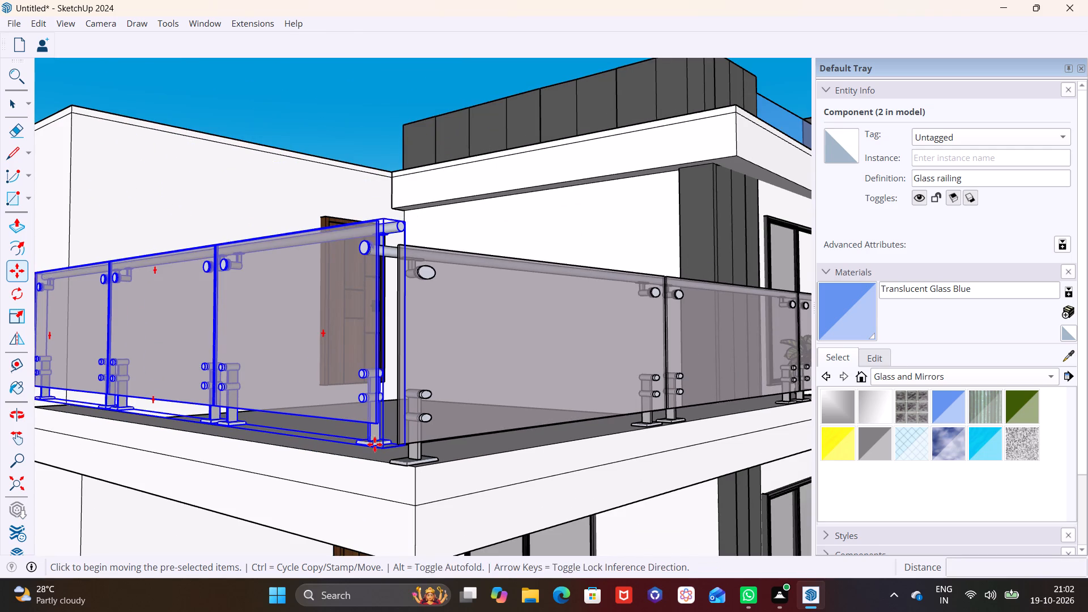
left_click(375, 456)
key("space")
left_click(504, 484)
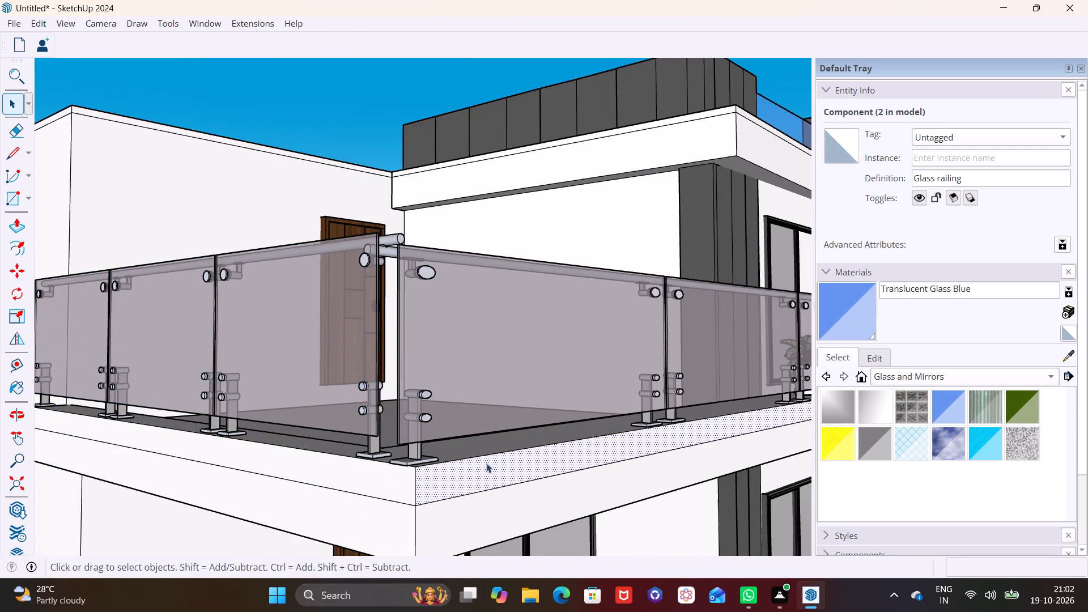
Move the side railing about 11" inward onto the balcony's raised edge strip.
scroll(456, 422, "down", 6)
middle_click_drag(453, 372, 132, 434)
scroll(130, 408, "down", 2)
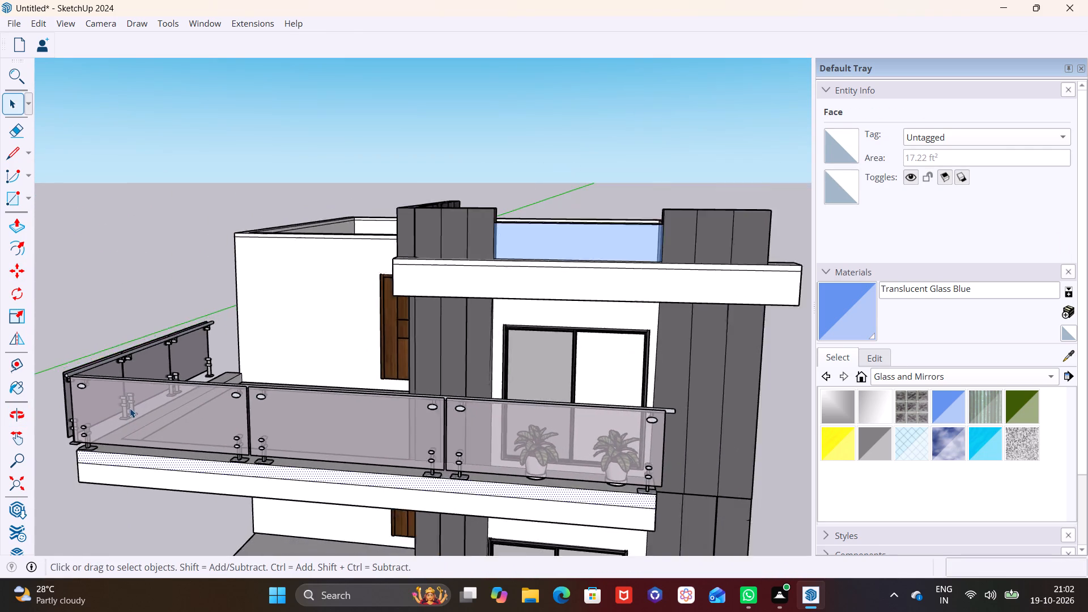
scroll(130, 408, "down", 1)
middle_click_drag(129, 411, 338, 438)
middle_click_drag(109, 435, 10, 481)
scroll(96, 410, "up", 2)
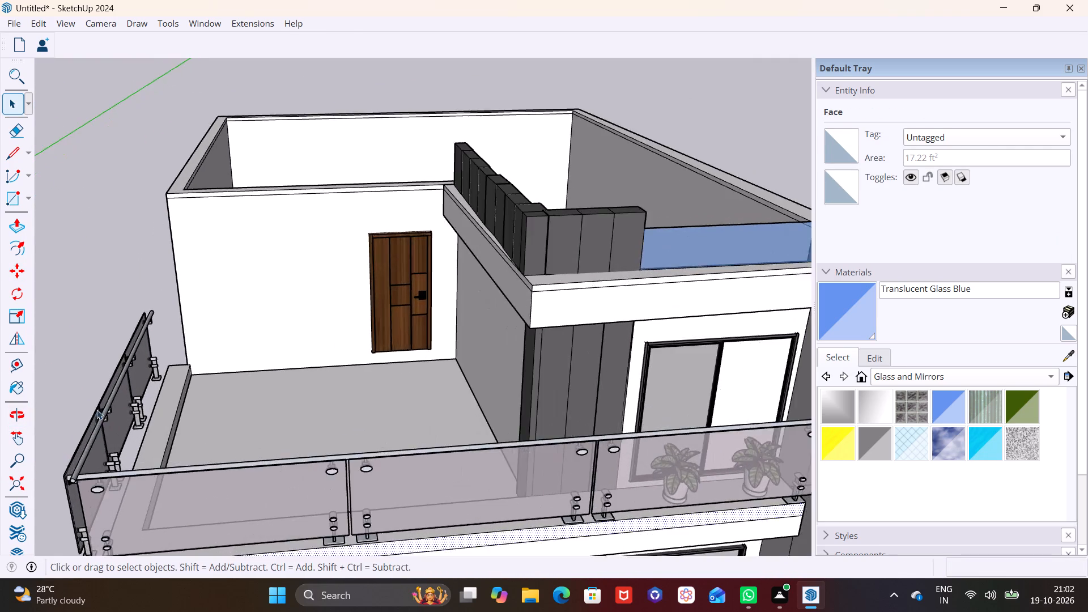
scroll(97, 410, "up", 4)
middle_click_drag(152, 386, 364, 328, "shift")
middle_click_drag(420, 402, 287, 463)
left_click(250, 388)
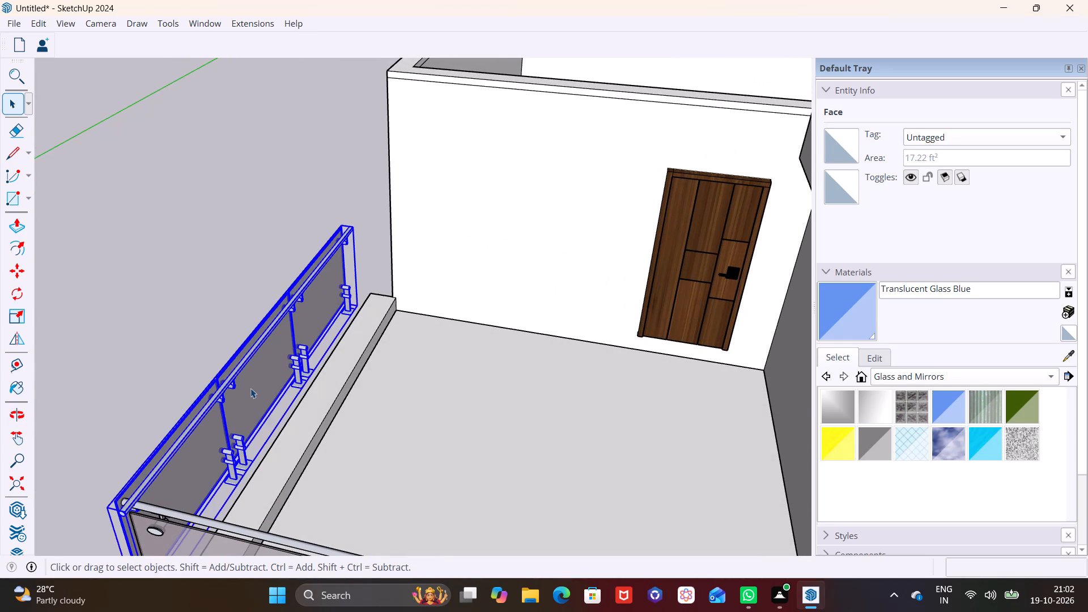
key("m")
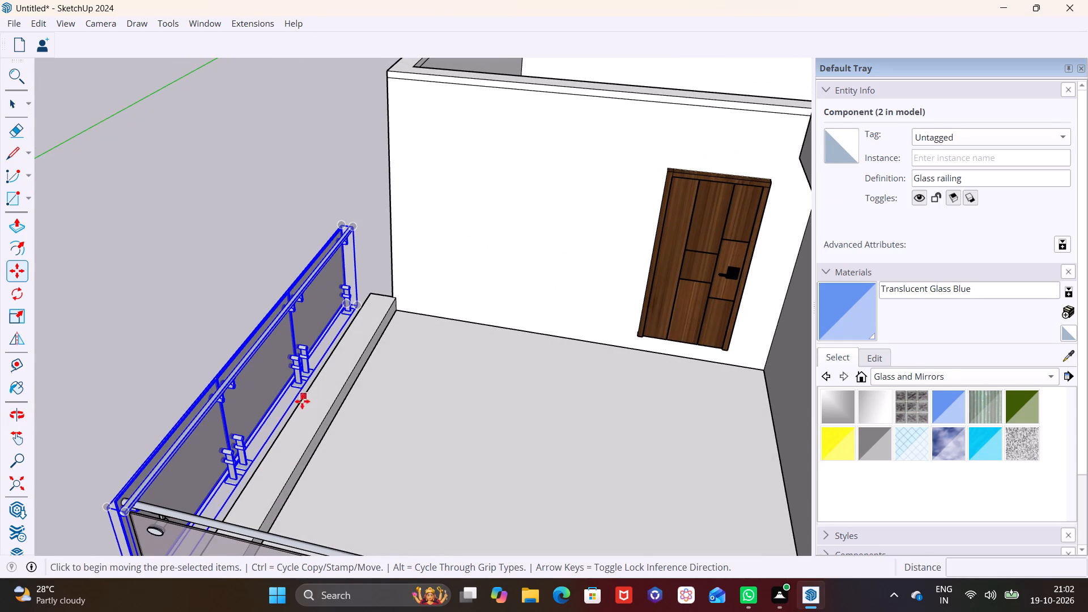
left_click(248, 446)
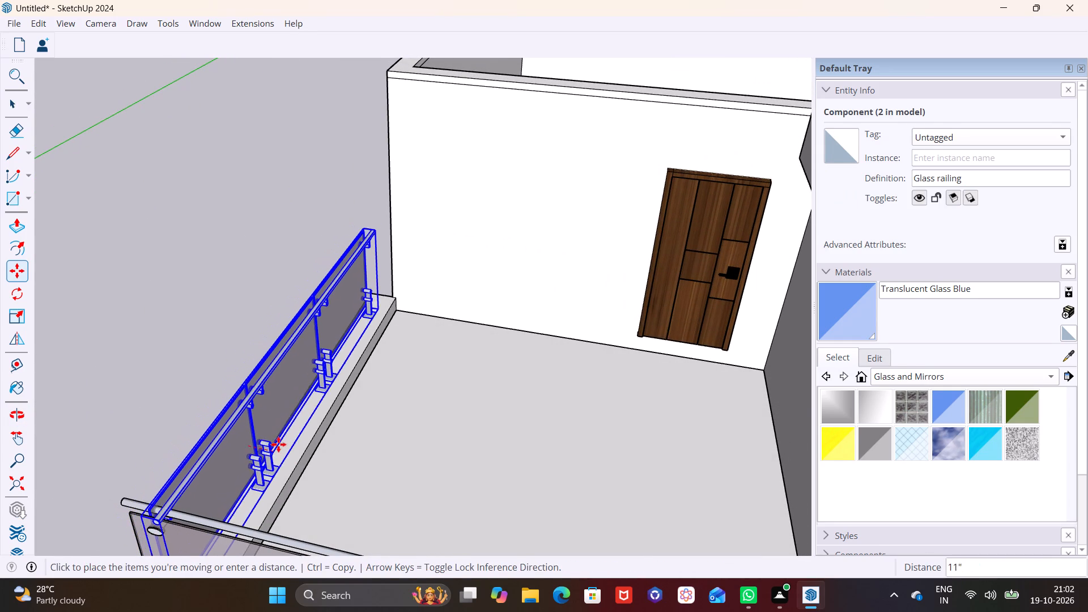
left_click(282, 444)
key("space")
left_click(361, 453)
scroll(286, 479, "down", 4)
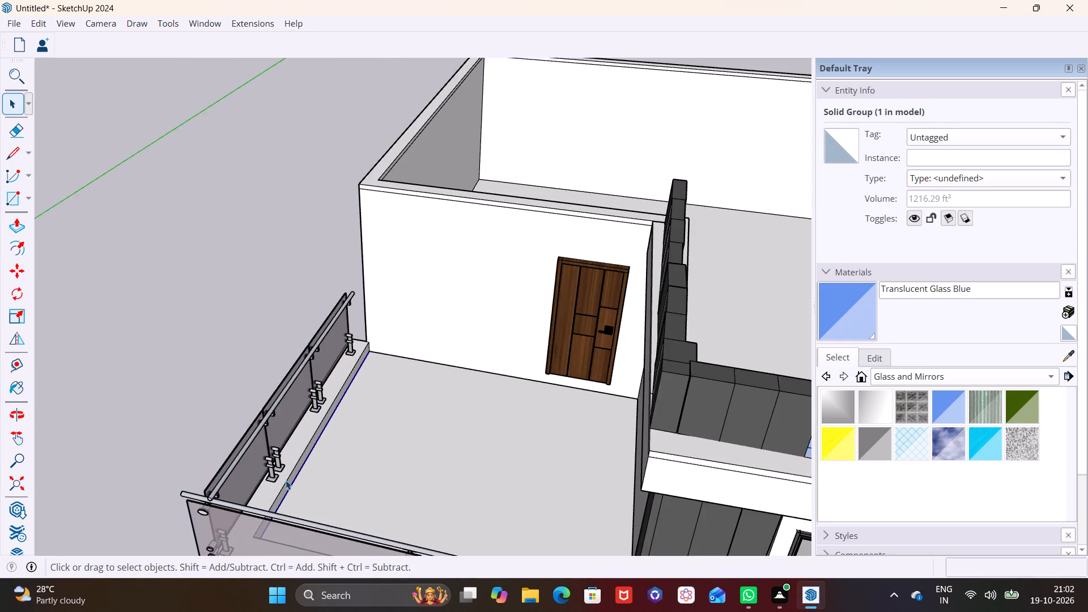
Scale the front glass railing along red to about 0.98, pulling its end inward at the balcony corner.
middle_click_drag(286, 480, 456, 274)
scroll(456, 274, "down", 3)
middle_click_drag(372, 427, 470, 411)
scroll(434, 433, "up", 8)
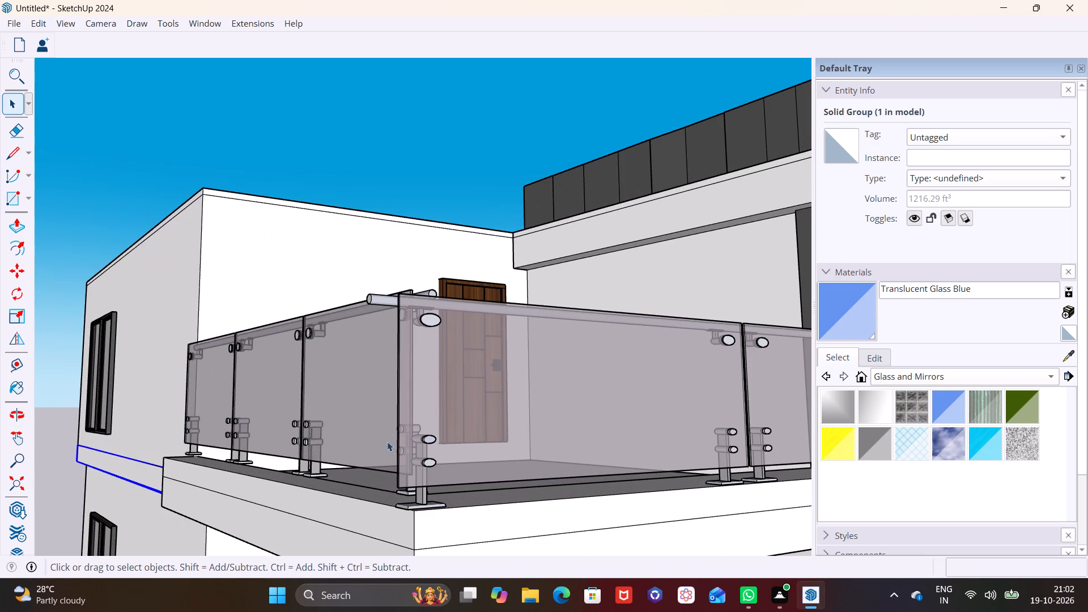
left_click(403, 429)
left_click(12, 308)
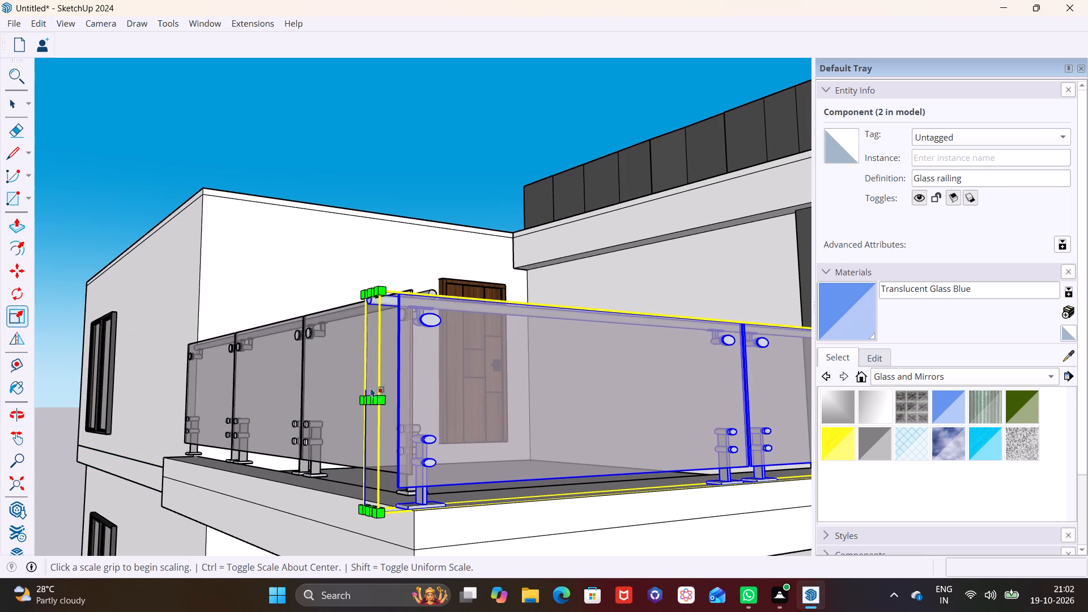
left_click(372, 405)
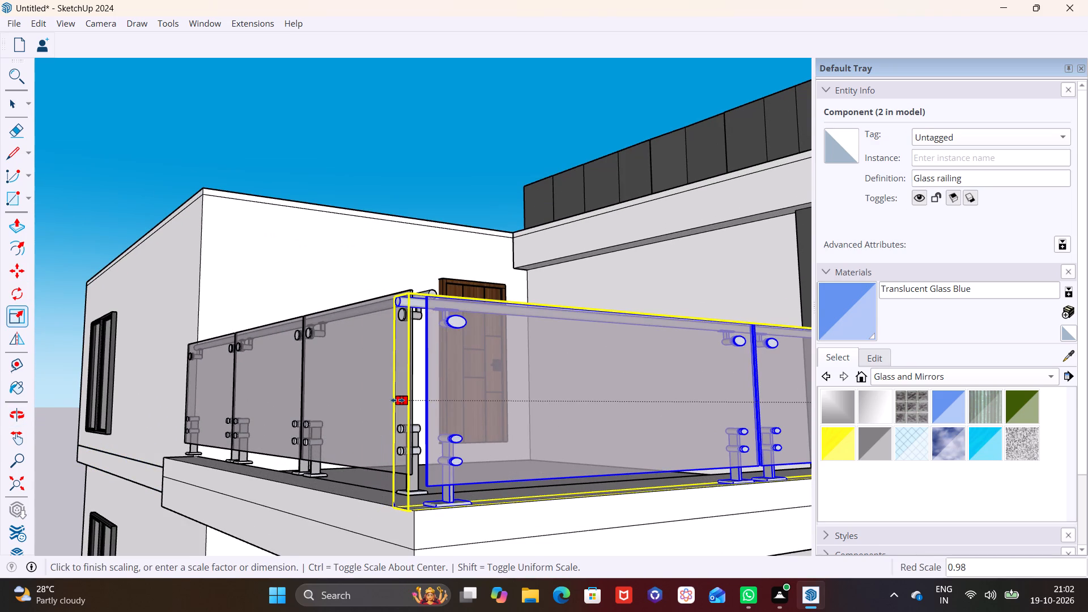
left_click(397, 400)
key("space")
left_click(372, 286)
Examine the shortened front railing and its fit on the balcony from the front and the corner.
middle_click_drag(368, 402, 199, 428)
scroll(338, 415, "down", 6)
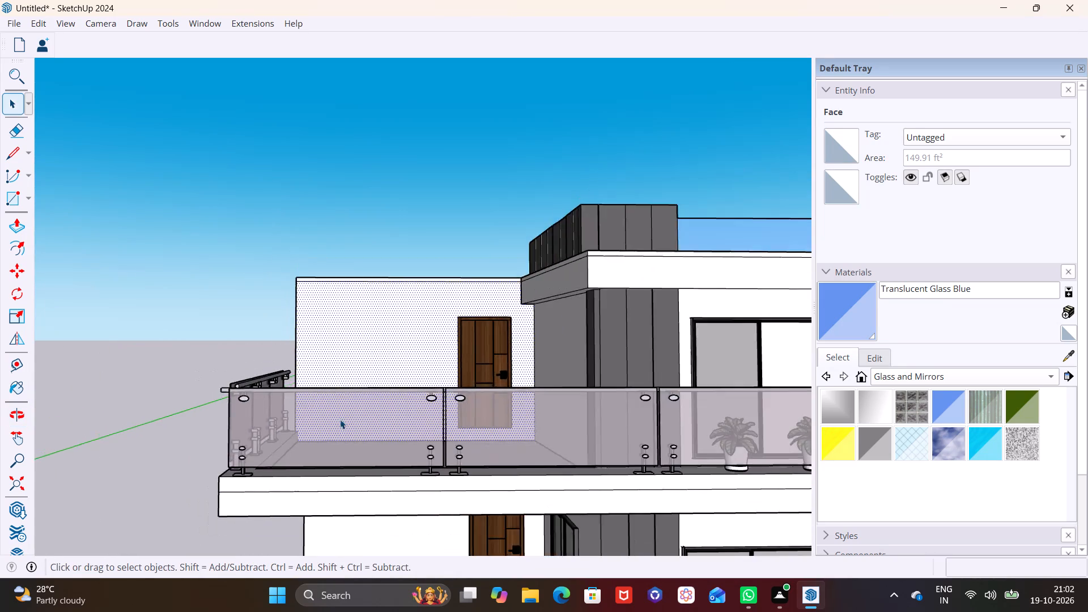
scroll(340, 419, "down", 9)
middle_click_drag(363, 422, 374, 329)
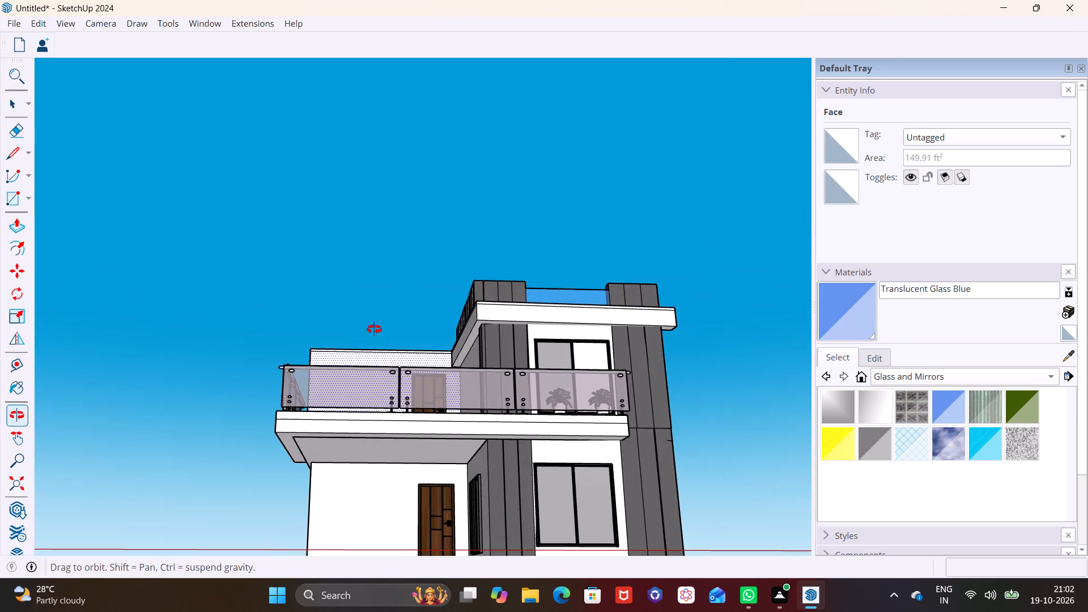
middle_click_drag(374, 329, 354, 403)
scroll(358, 413, "down", 2)
middle_click_drag(361, 418, 358, 453)
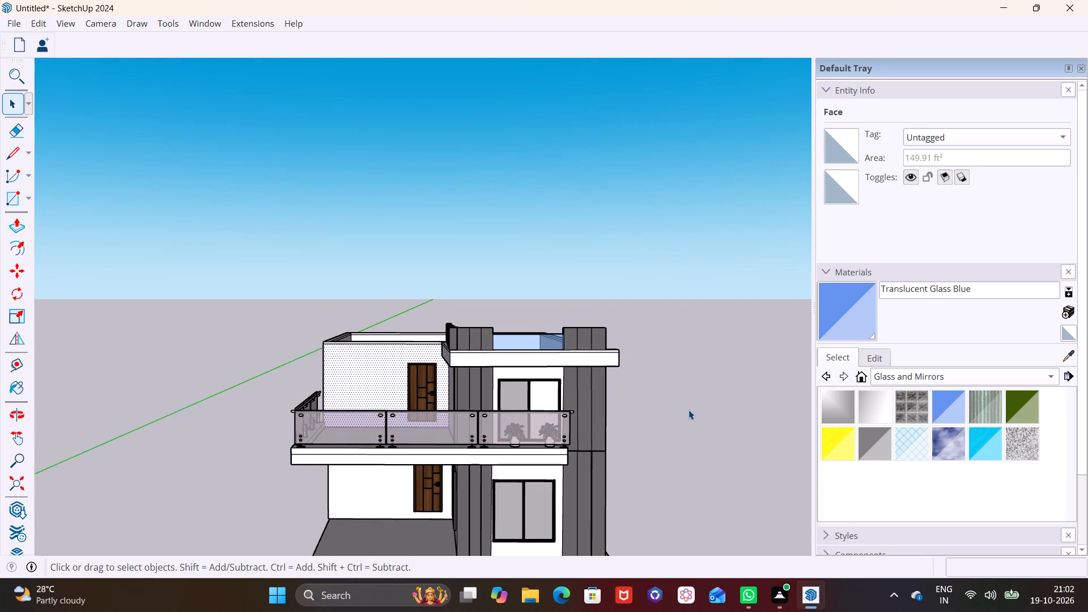
left_click(688, 410)
scroll(570, 451, "down", 1)
middle_click_drag(570, 451, 705, 469)
scroll(420, 429, "up", 2)
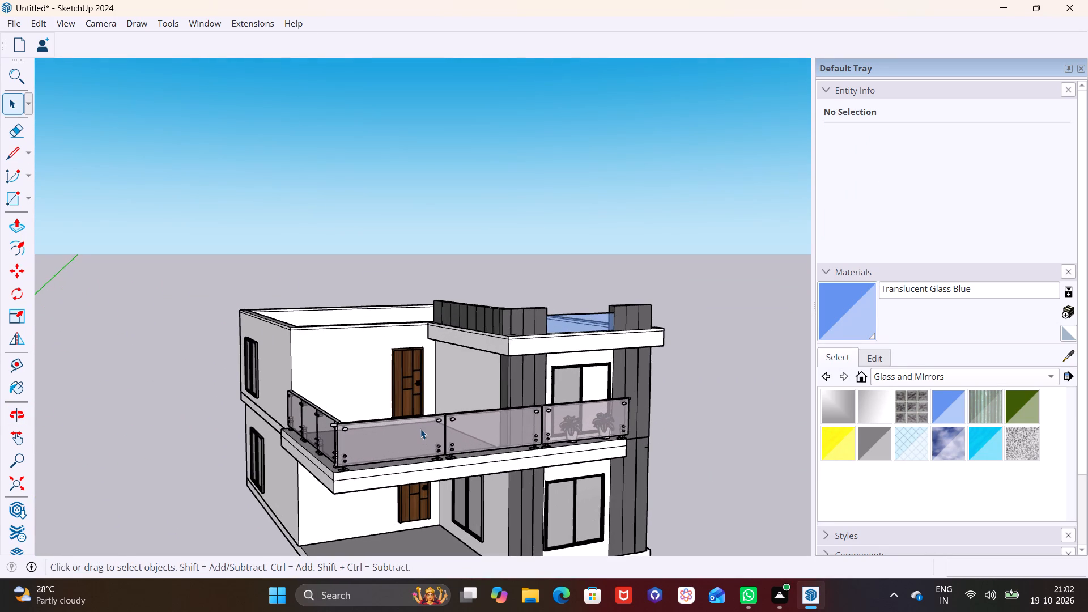
Scale the side railing to about 1.06 red and -0.39 green so its inner end meets the house wall.
scroll(420, 429, "up", 1)
middle_click_drag(331, 430, 545, 432)
middle_click_drag(394, 435, 585, 435)
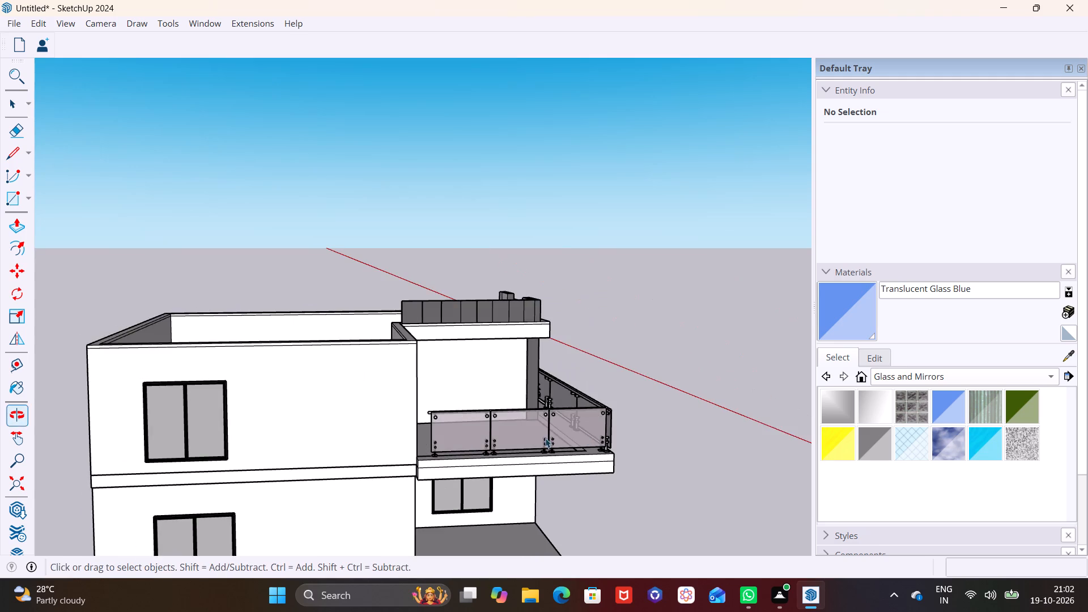
scroll(462, 438, "up", 7)
left_click(456, 431)
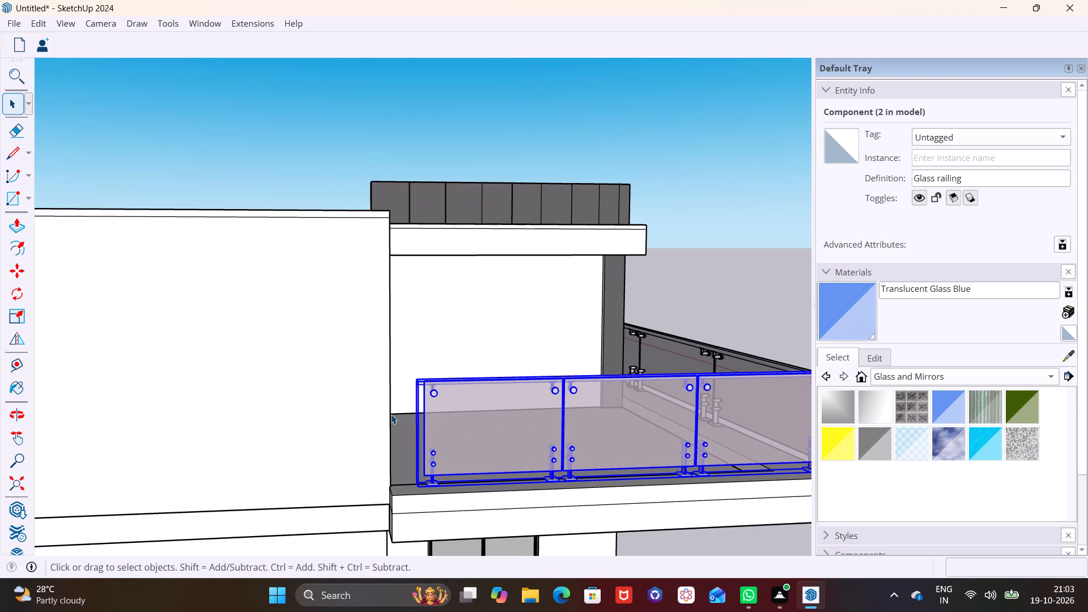
left_click(16, 314)
scroll(444, 470, "up", 10)
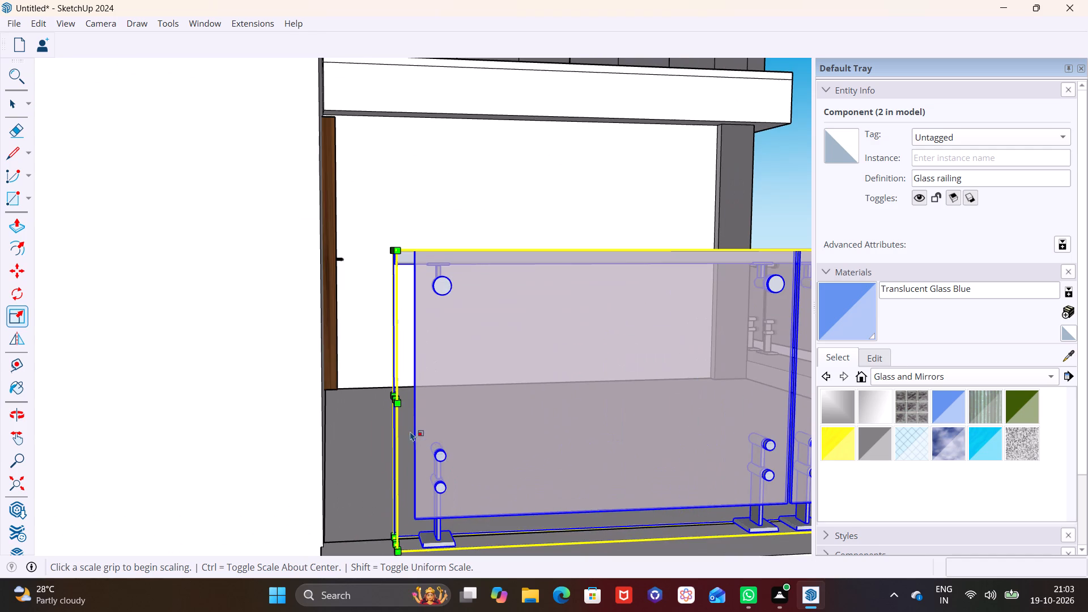
left_click(392, 398)
left_click(318, 397)
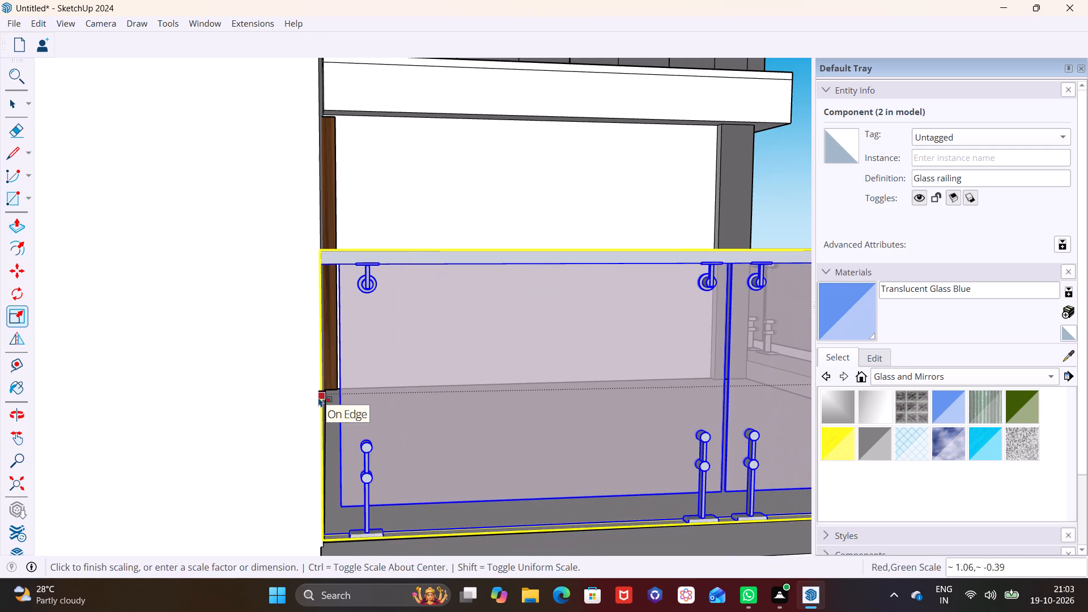
scroll(523, 423, "down", 16)
left_click(727, 319)
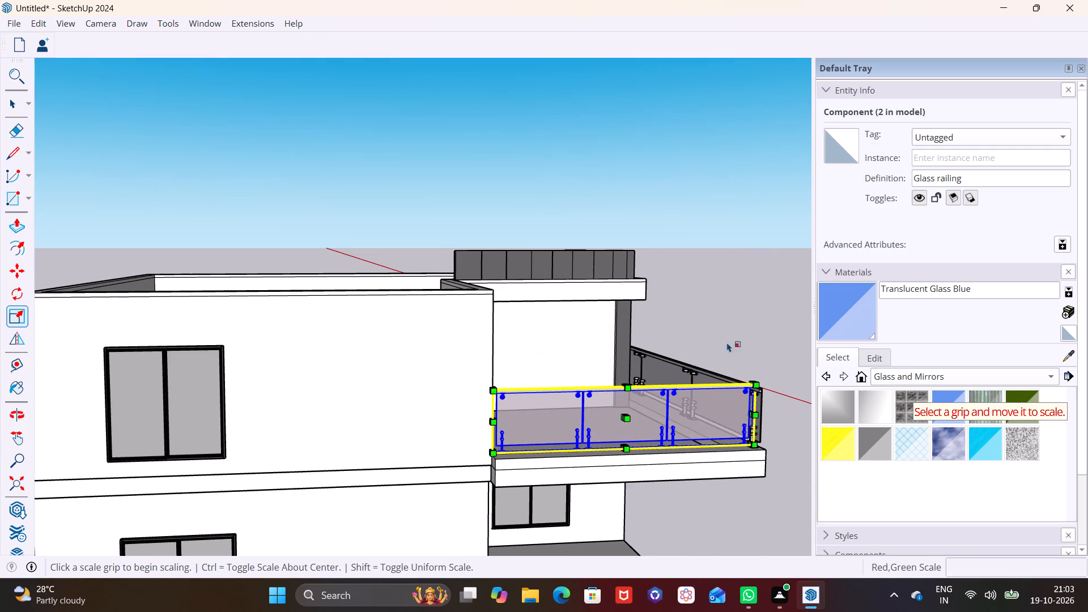
key("space")
left_click(809, 317)
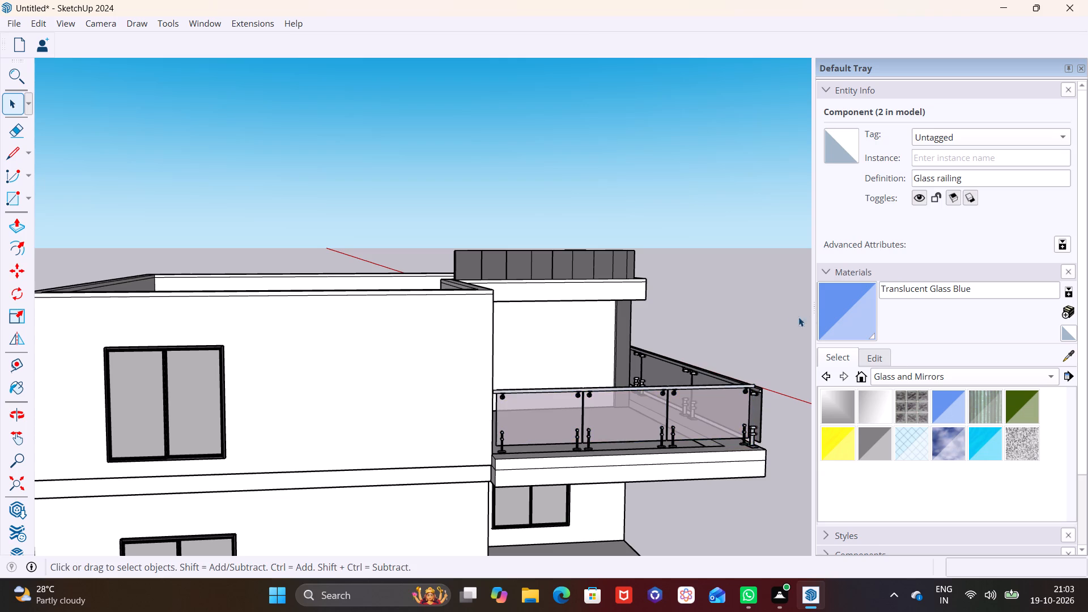
Examine both glass railings and the balcony from the front and side of the building.
middle_click_drag(764, 346, 493, 342)
scroll(653, 363, "up", 1)
scroll(462, 386, "down", 3)
middle_click_drag(460, 393, 361, 406)
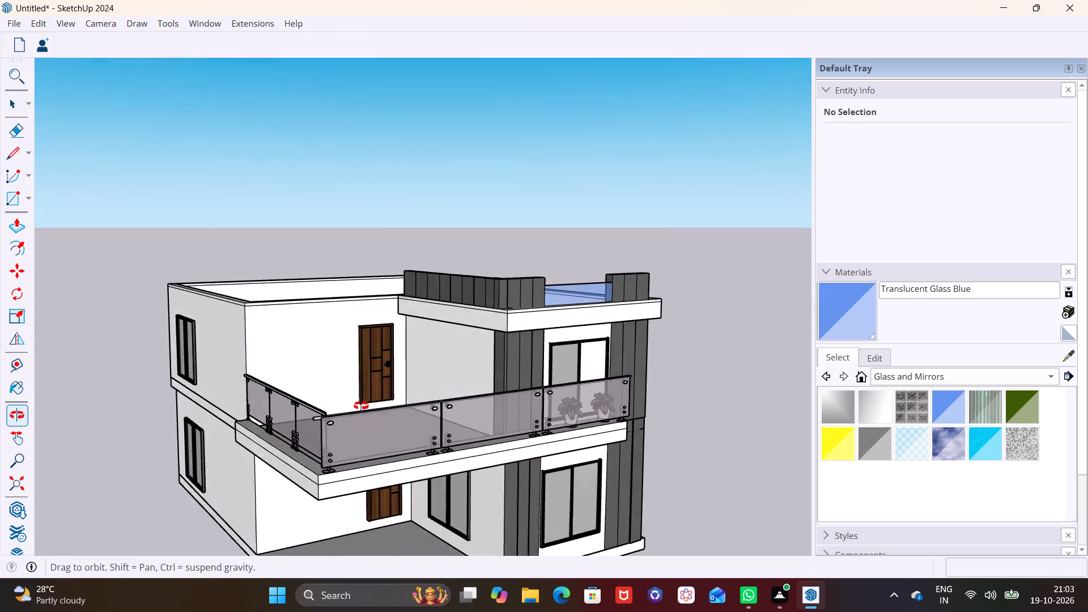
middle_click_drag(361, 406, 295, 399)
scroll(333, 398, "down", 2)
scroll(381, 419, "down", 1)
middle_click_drag(384, 424, 404, 435)
middle_click_drag(419, 430, 621, 441)
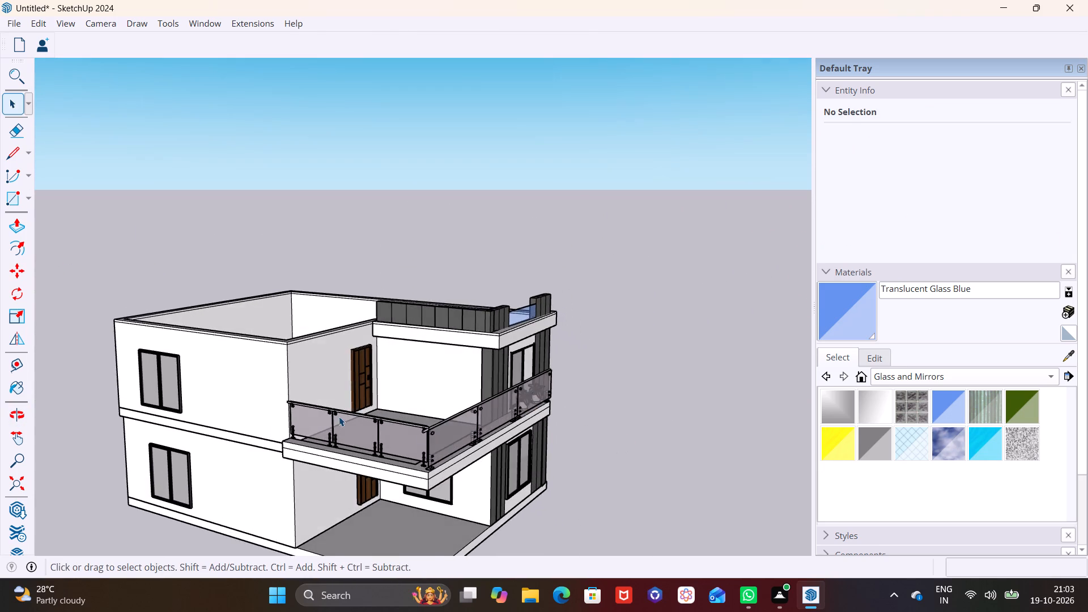
Move the side railing a few inches outward along the red axis toward the balcony slab's outer edge.
scroll(338, 416, "up", 6)
middle_click_drag(457, 447, 499, 342)
scroll(511, 373, "up", 8)
middle_click_drag(522, 386, 528, 496)
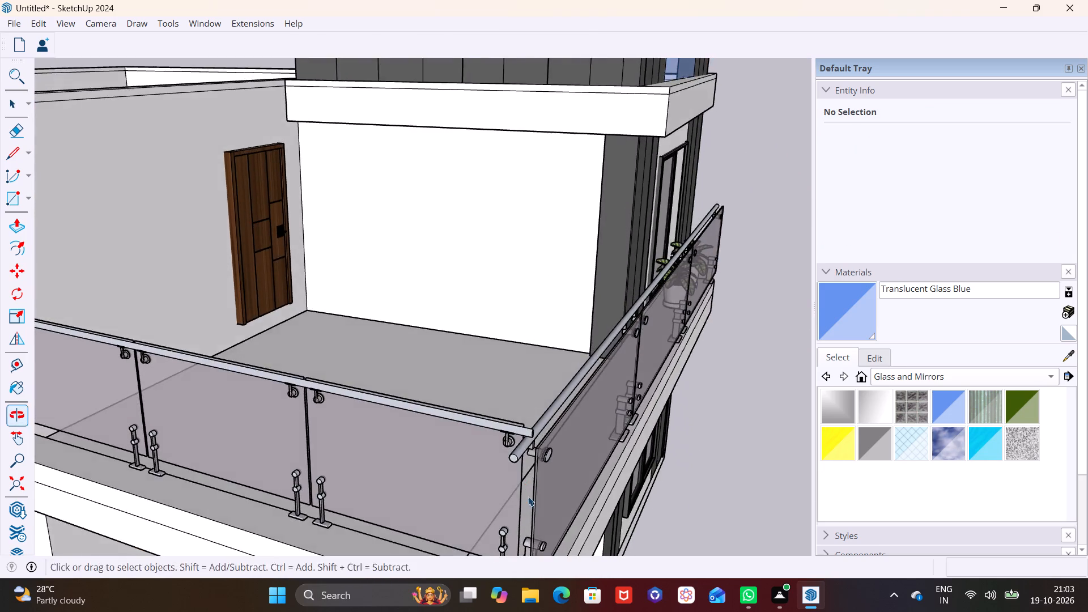
middle_click_drag(529, 497, 559, 365, "shift")
middle_click_drag(537, 453, 529, 478)
middle_click_drag(547, 430, 553, 386)
scroll(537, 419, "up", 3)
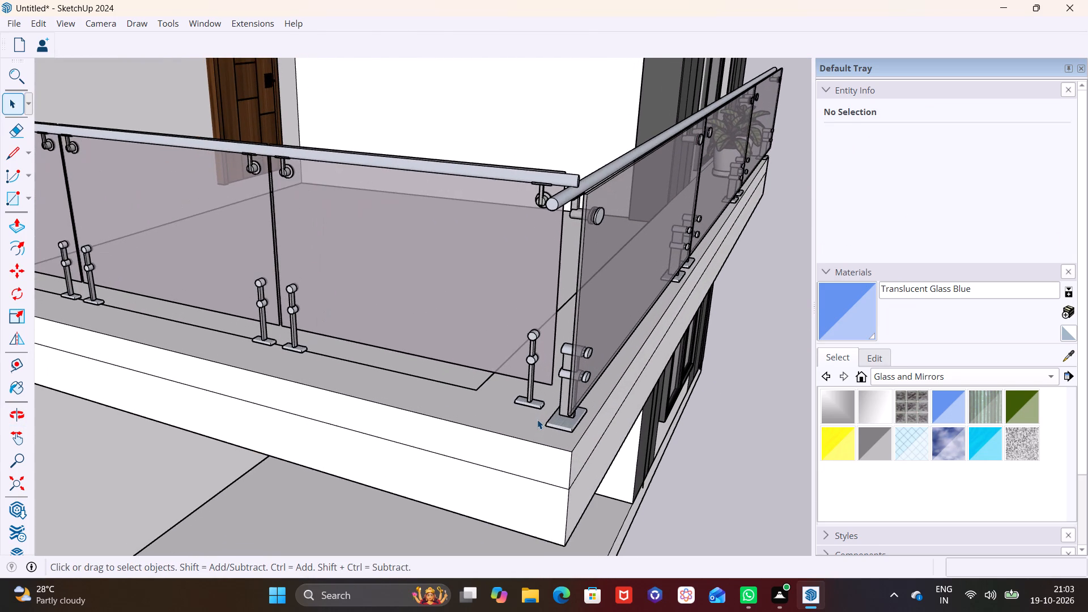
left_click(533, 404)
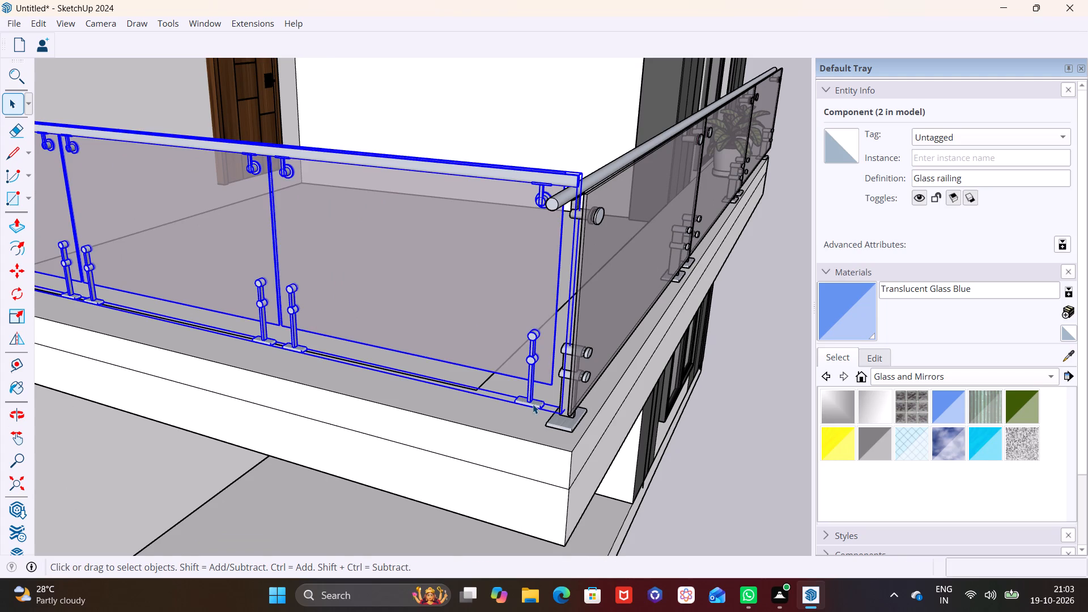
key("m")
left_click(533, 404)
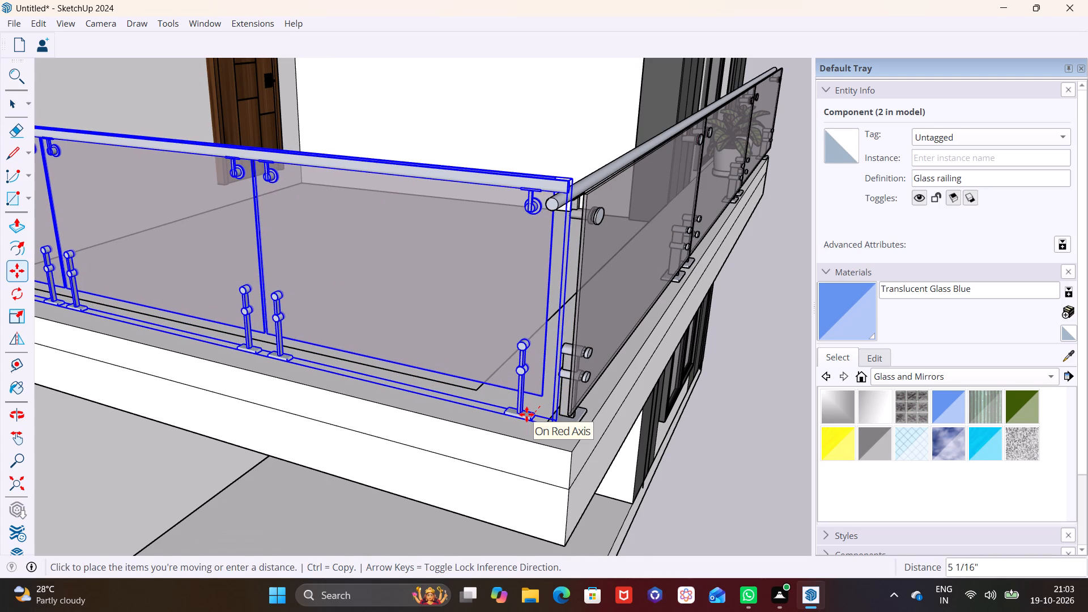
left_click(524, 418)
key("space")
left_click(697, 468)
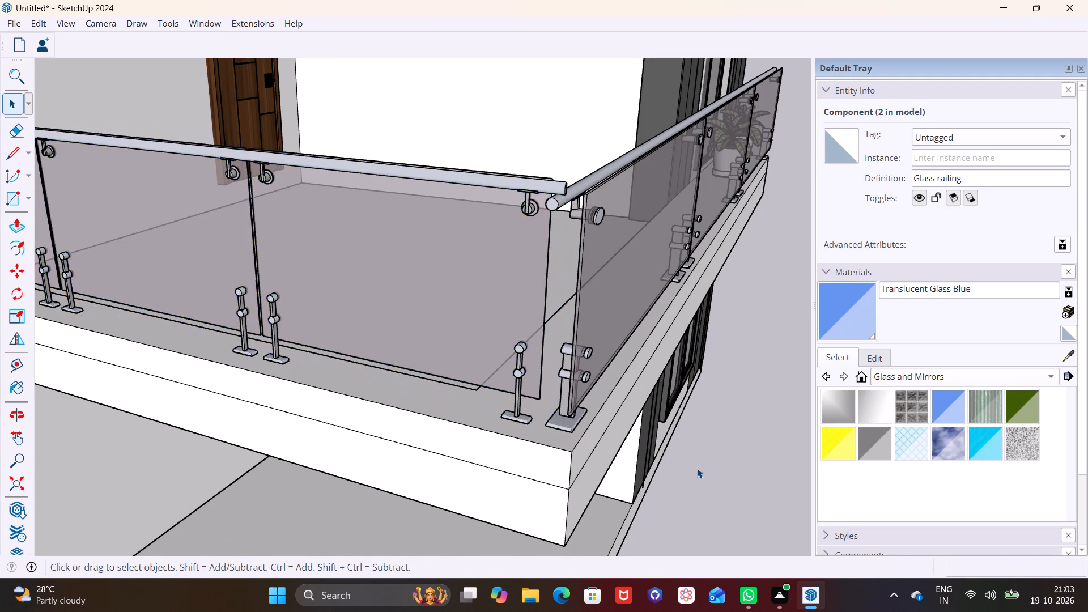
Examine the whole building and the balcony railings from the front corner at several distances.
scroll(699, 460, "down", 6)
middle_click_drag(699, 461, 469, 399)
scroll(515, 390, "down", 3)
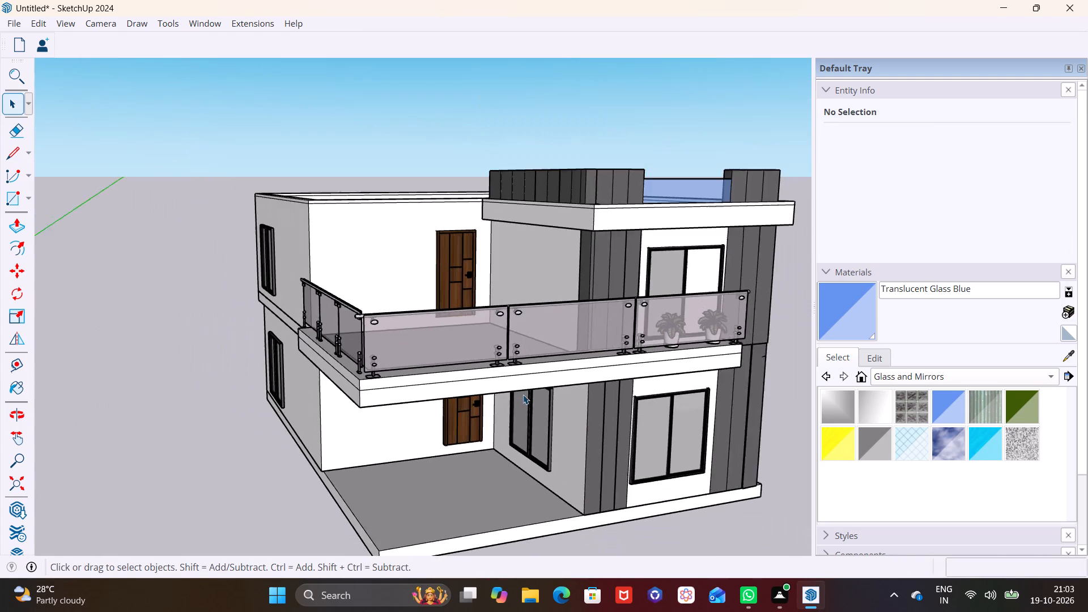
scroll(523, 394, "down", 3)
middle_click_drag(524, 397, 562, 326)
scroll(551, 338, "down", 3)
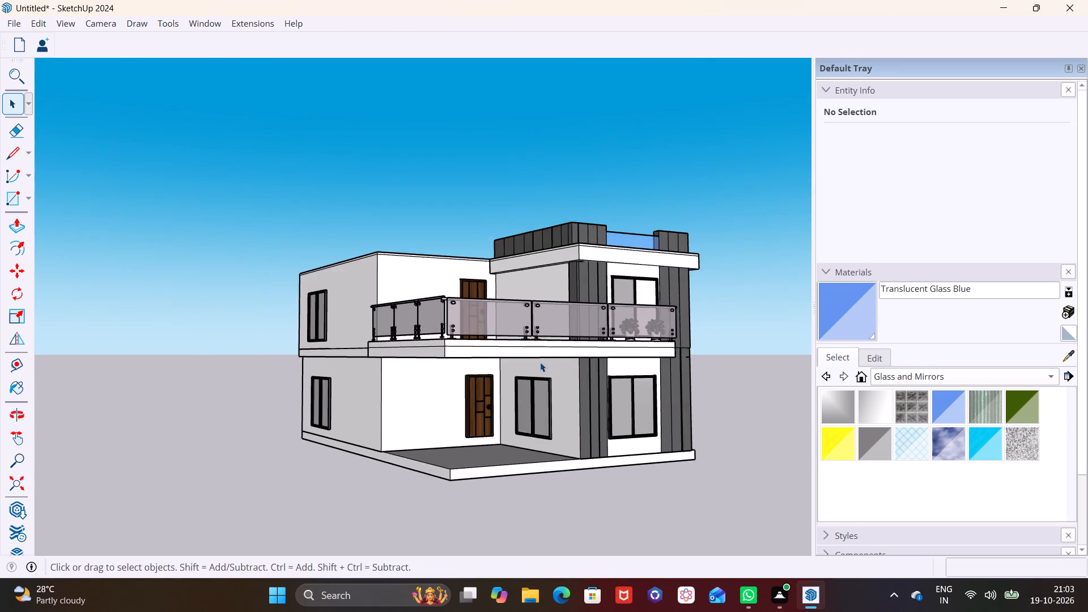
middle_click_drag(518, 403, 487, 444)
middle_click_drag(494, 382, 465, 404)
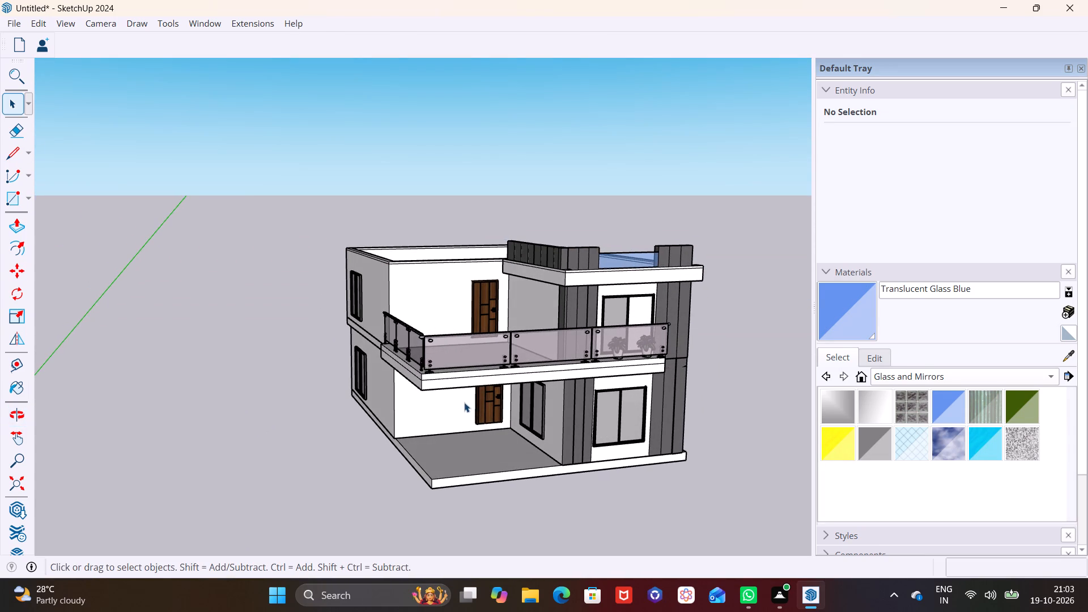
scroll(427, 320, "up", 2)
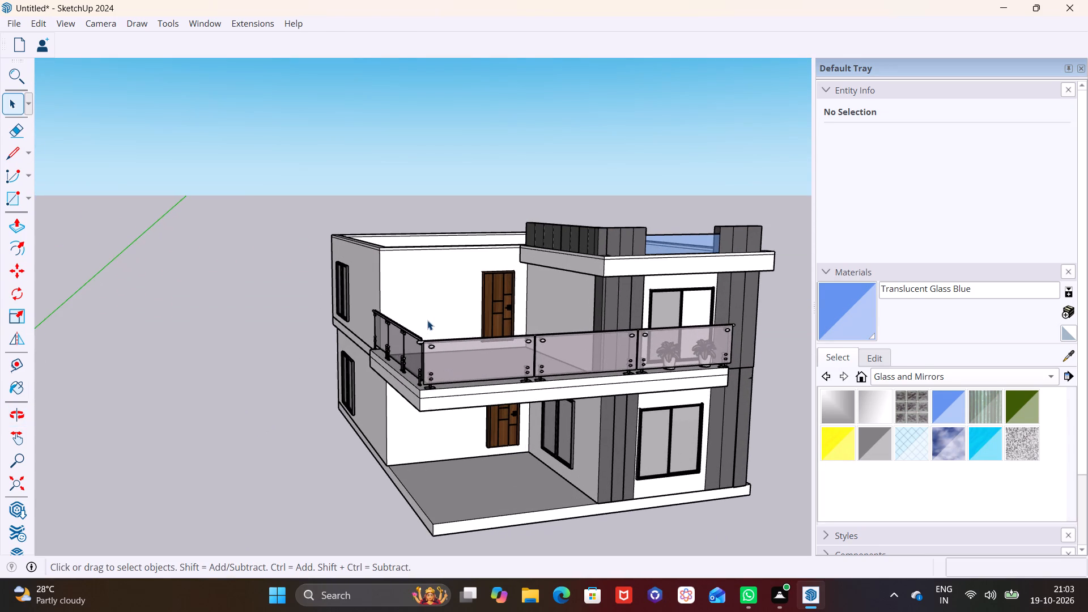
scroll(427, 319, "up", 4)
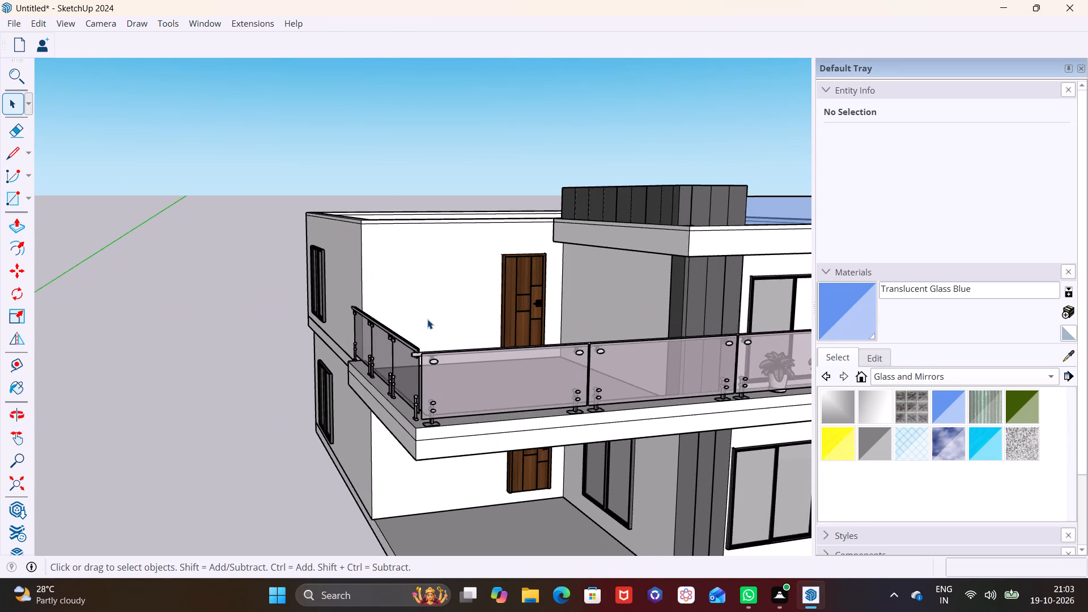
middle_click_drag(427, 319, 456, 311)
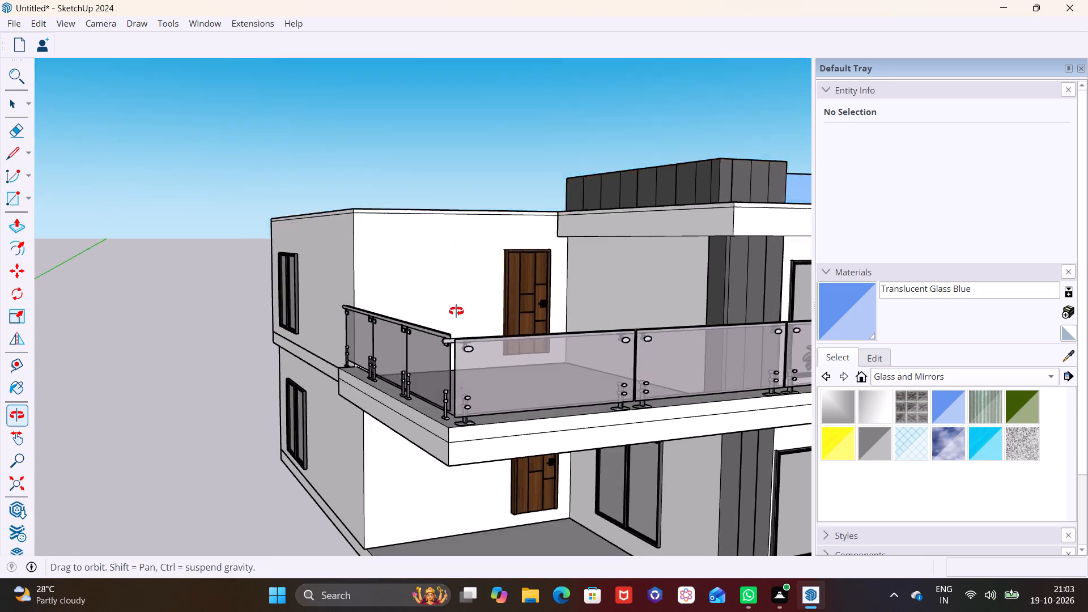
middle_click_drag(456, 311, 398, 349)
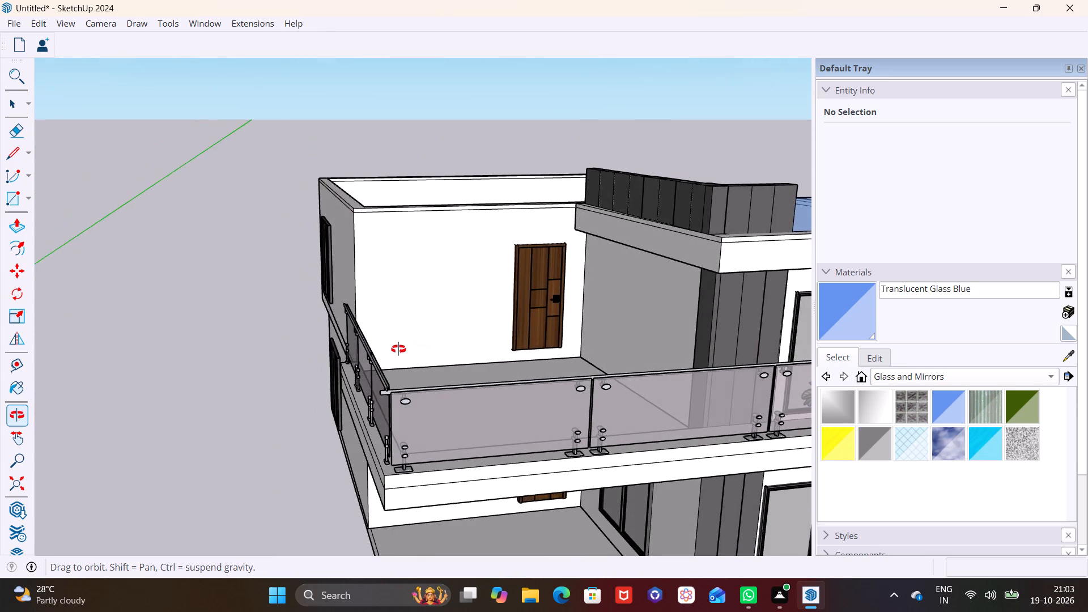
middle_click_drag(398, 349, 451, 354)
Draw a rectangle about 3' 2" by 5' 1" on the balcony's back wall, at floor level near the side railing.
scroll(388, 307, "up", 2)
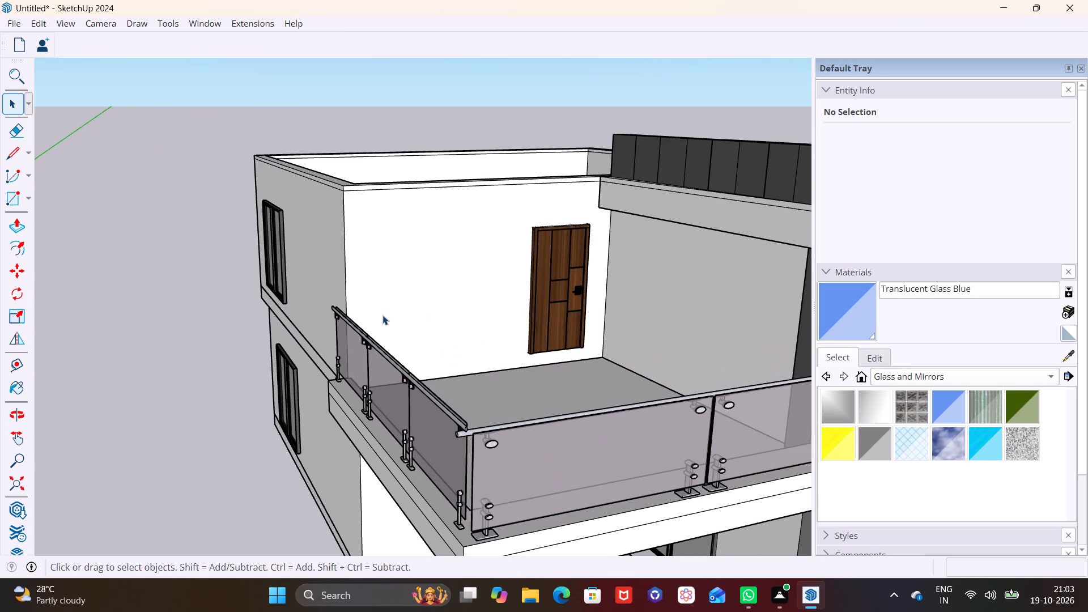
scroll(394, 322, "down", 1)
scroll(398, 321, "up", 3)
middle_click_drag(398, 317, 316, 299)
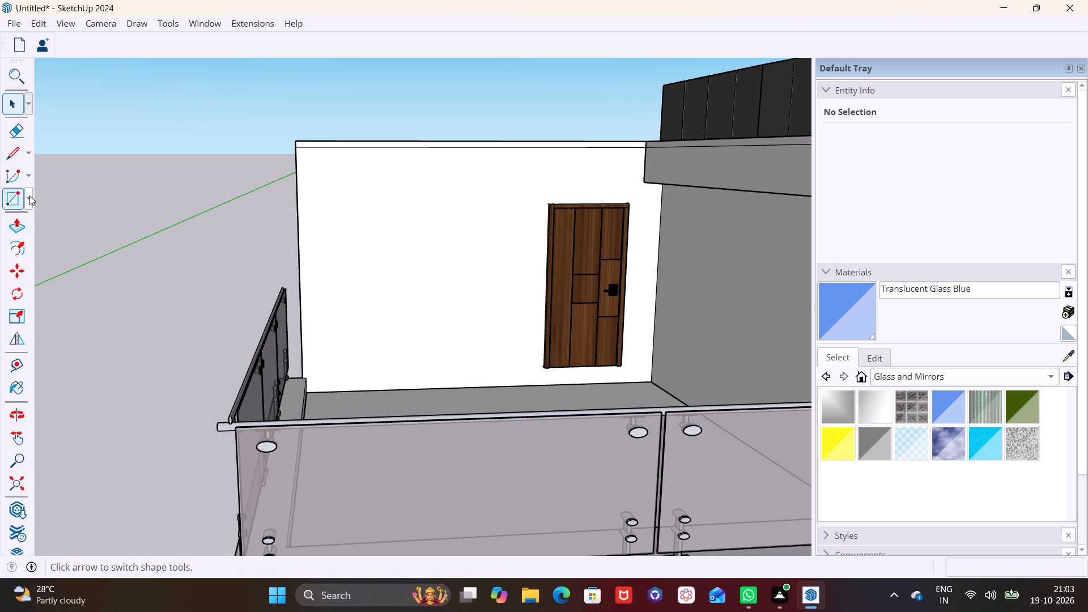
left_click(29, 195)
left_click(31, 215)
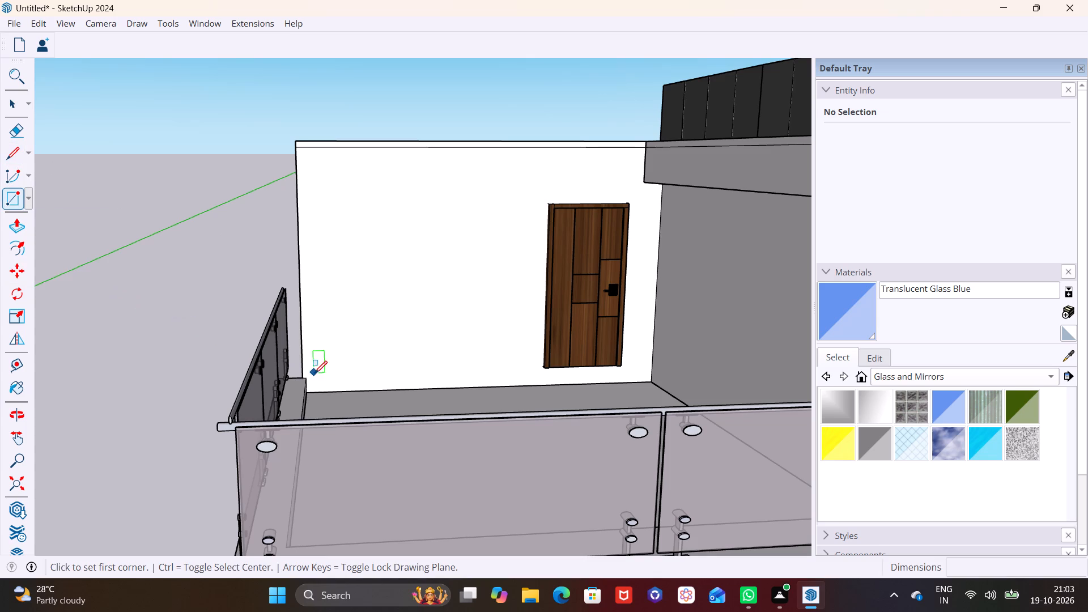
left_click_drag(317, 390, 325, 391)
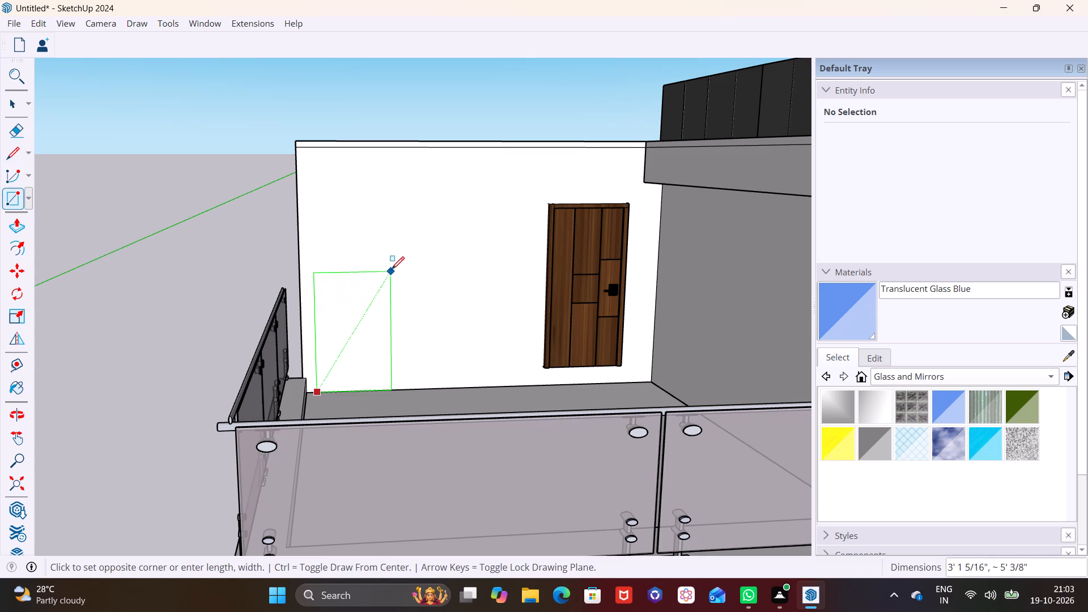
left_click(392, 268)
Push/Pull the rectangle on the balcony's back wall outward about 1' 7 5/8" to form a block.
left_click(5, 110)
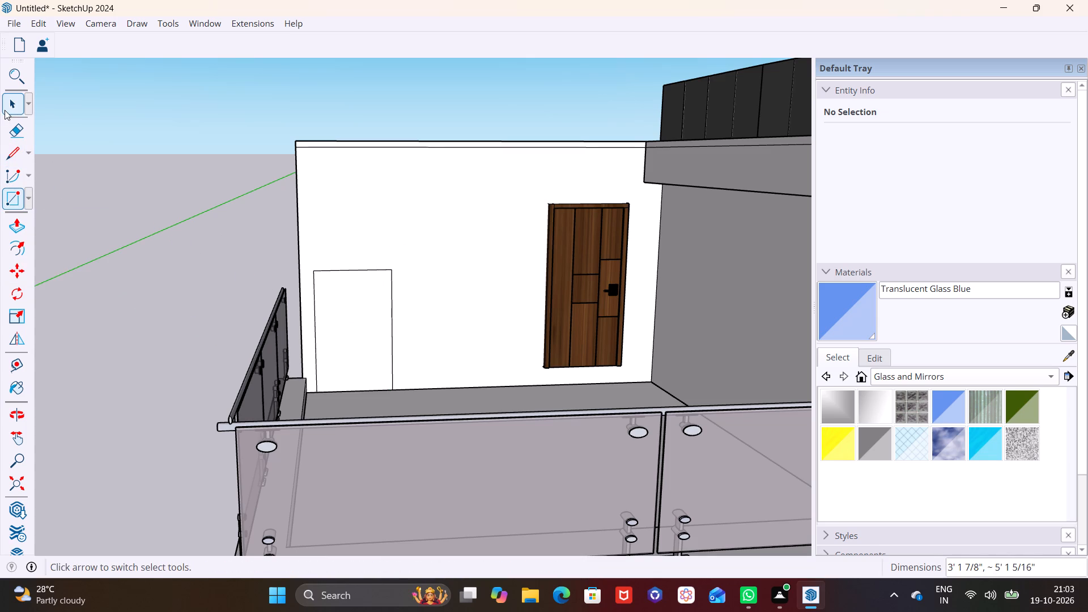
left_click(346, 305)
left_click(19, 232)
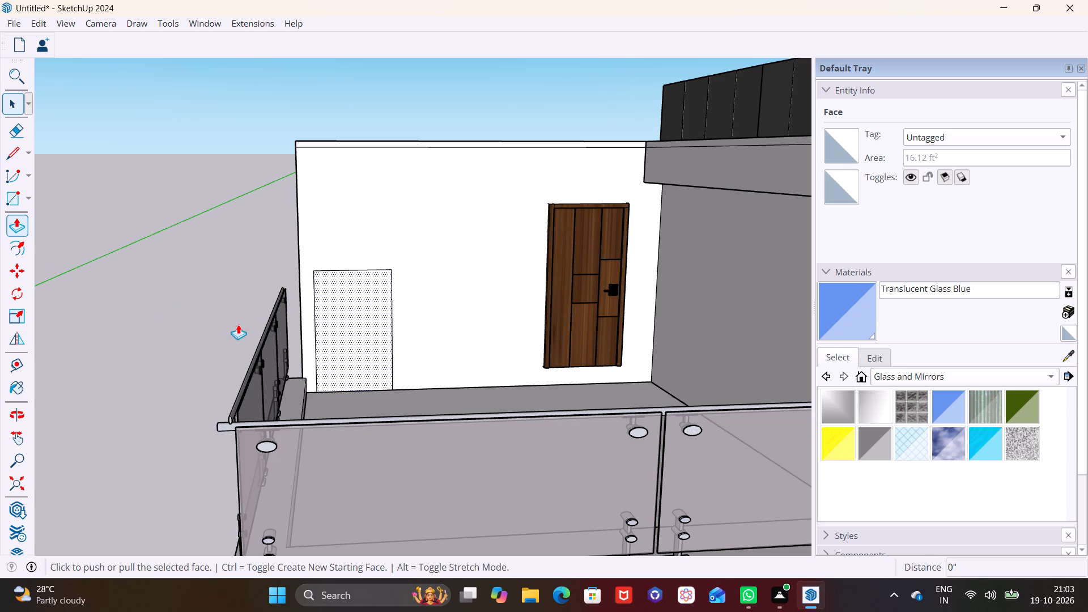
left_click(354, 322)
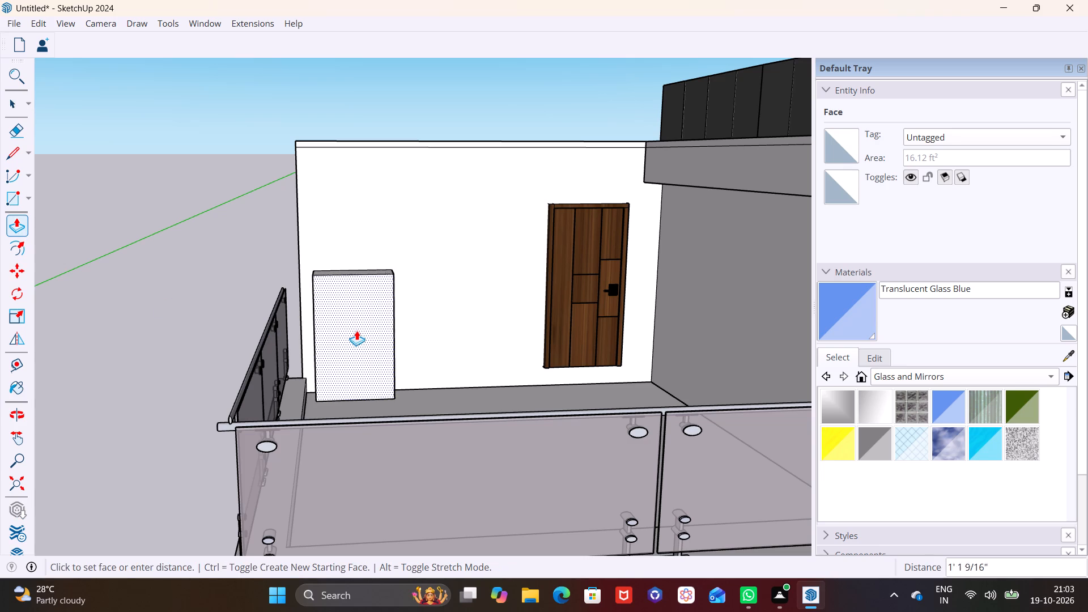
left_click(356, 331)
middle_click_drag(403, 295, 363, 437)
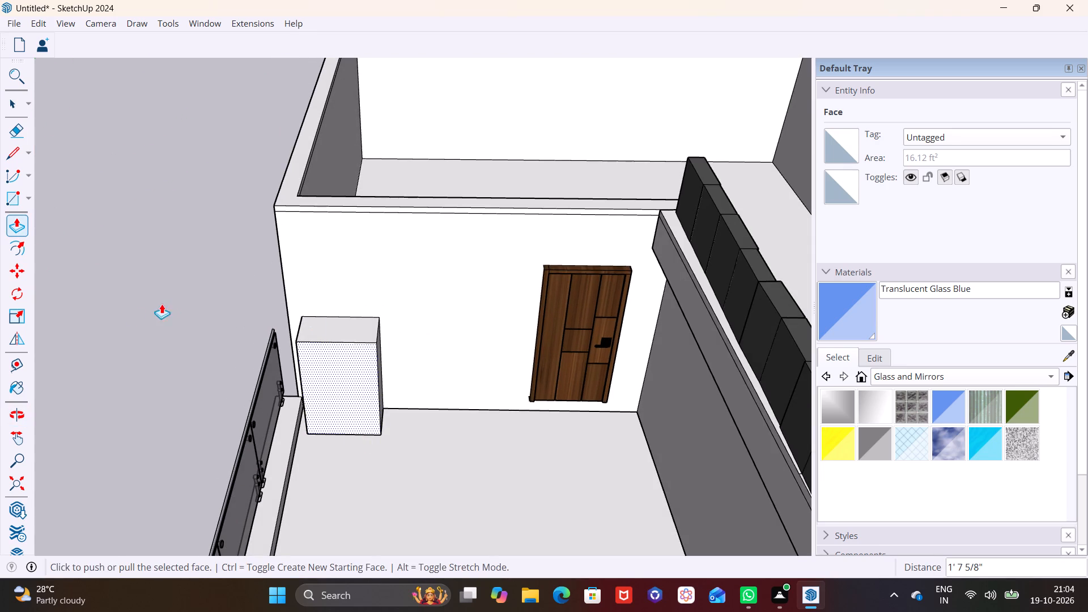
Push/Pull the balcony block's top face upward in two pulls, the second about 5' 5 1/8", making a tall column above the parapet.
left_click(14, 107)
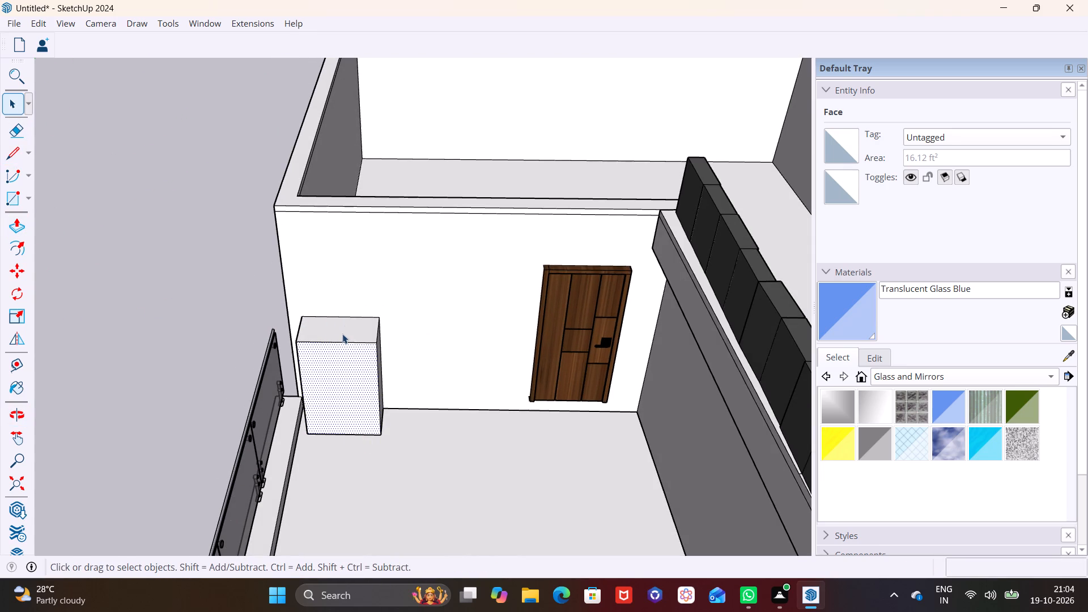
left_click(345, 334)
left_click(12, 228)
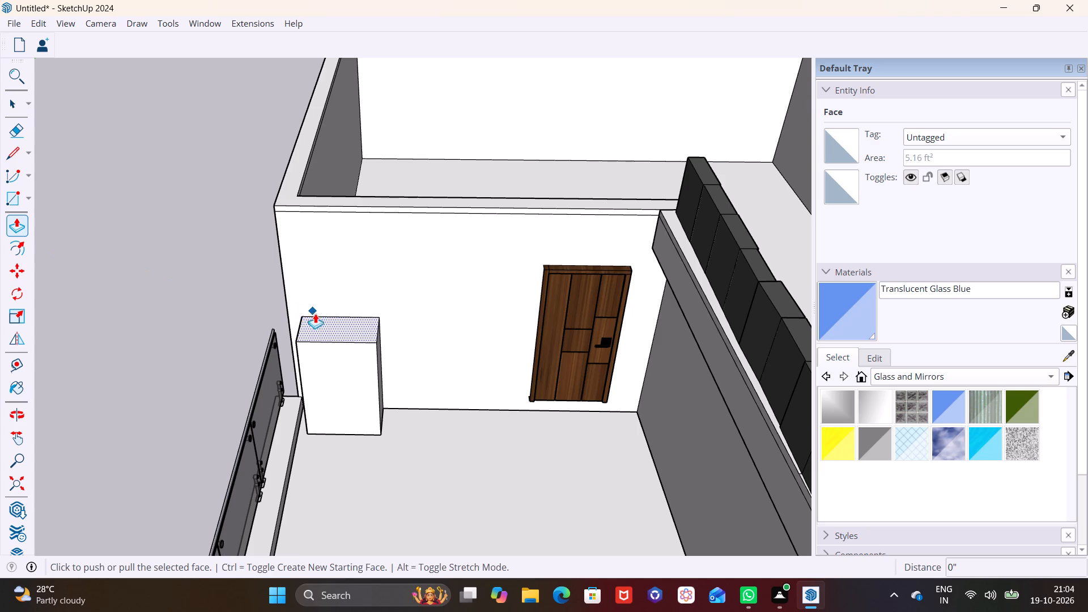
left_click(334, 329)
left_click(318, 156)
left_click(329, 227)
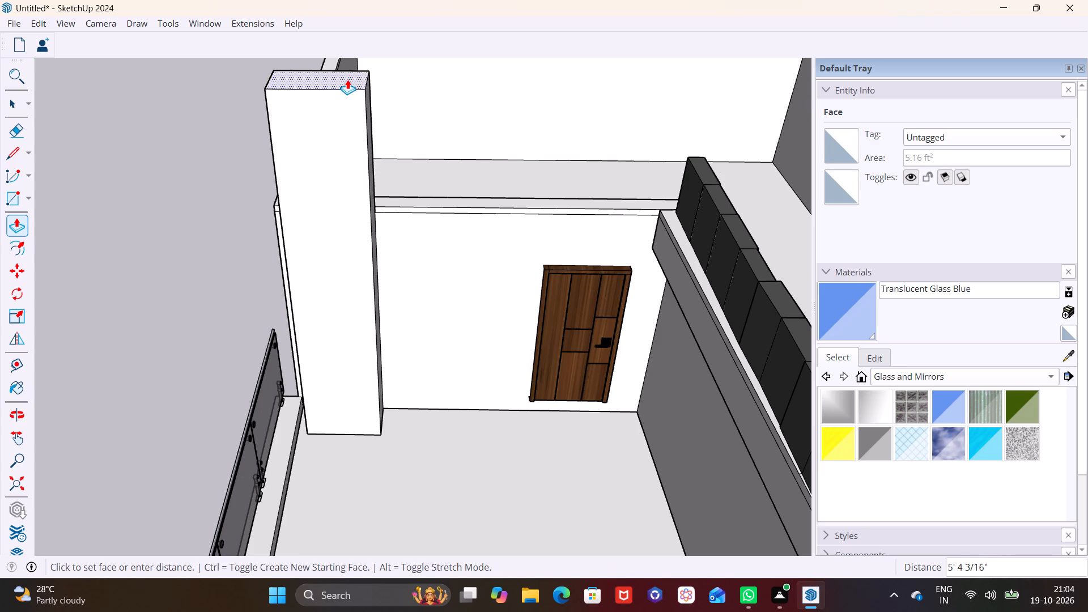
left_click(347, 79)
Push/Pull the column's narrow outer side face toward the building's outer wall in two pulls, the second about 1 5/8".
scroll(406, 235, "down", 4)
middle_click_drag(413, 314, 640, 287)
scroll(264, 290, "up", 7)
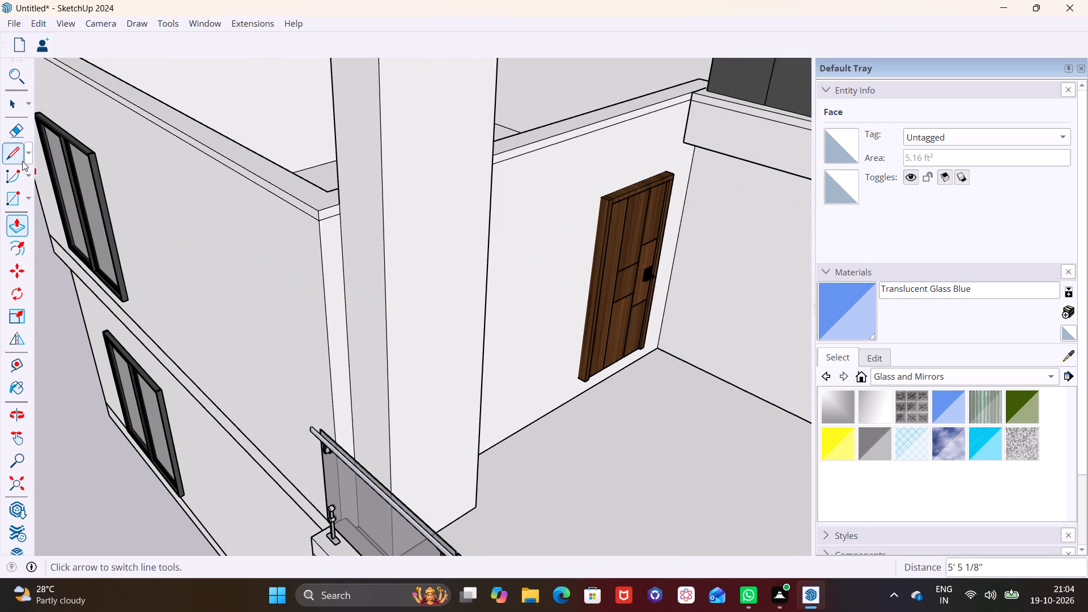
left_click(14, 101)
left_click(361, 240)
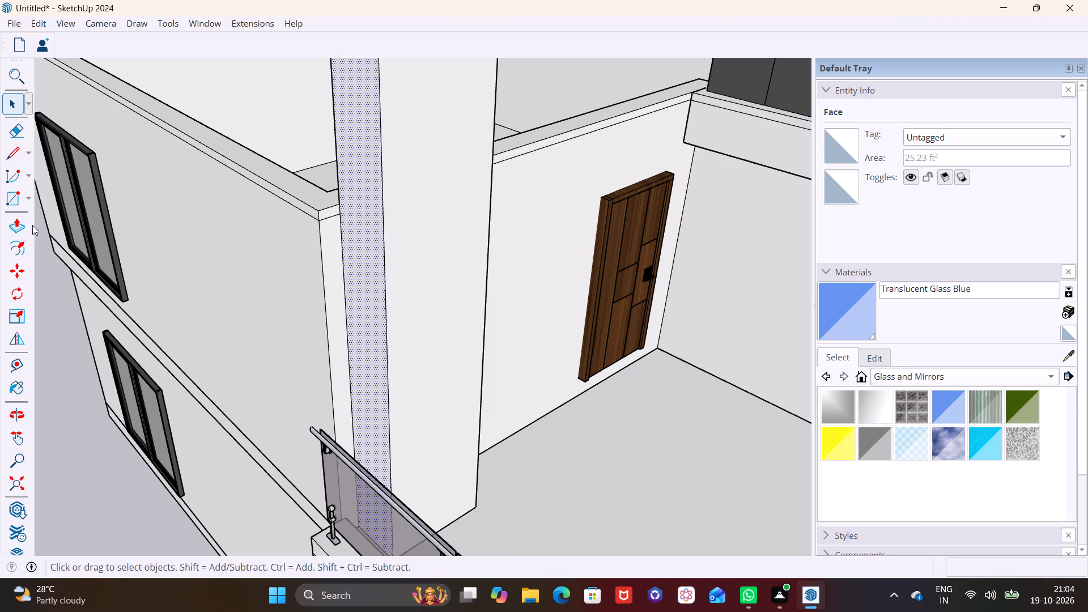
left_click(23, 222)
left_click(372, 296)
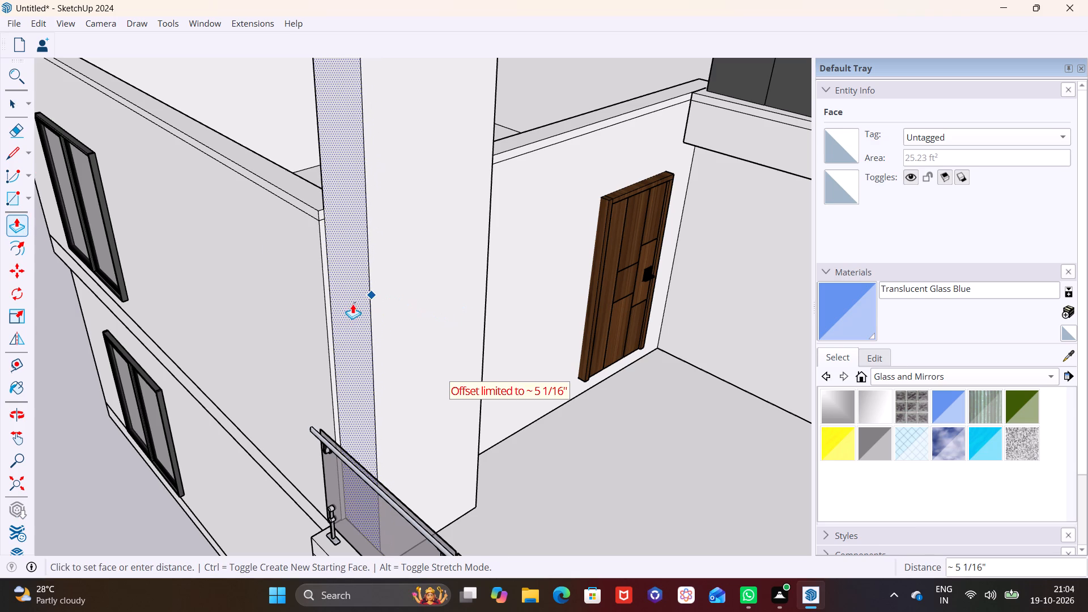
left_click(341, 311)
left_click(347, 314)
left_click(341, 314)
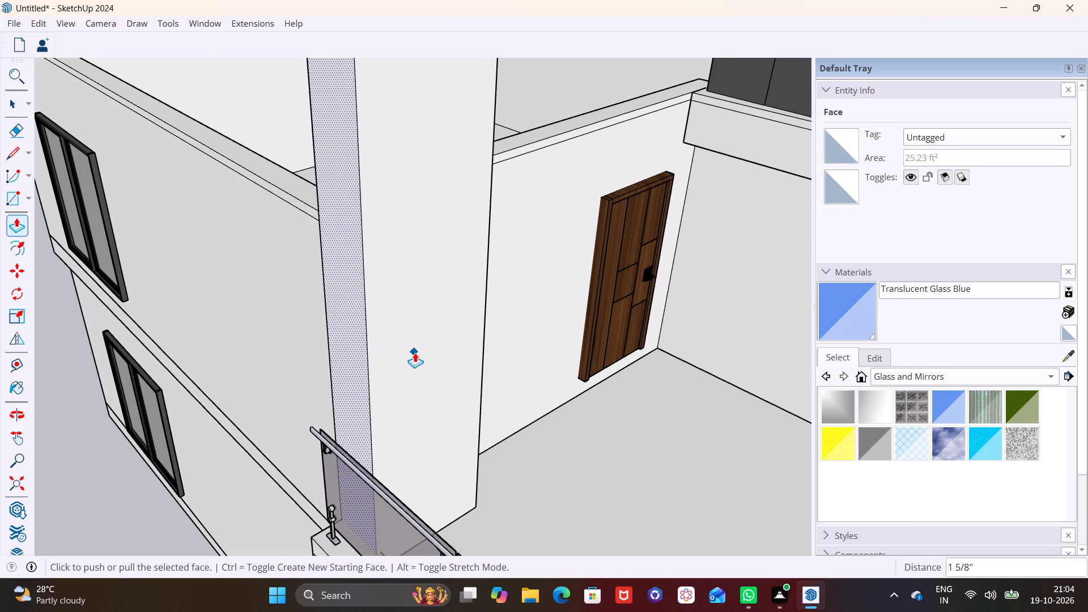
Examine the tall column, the balcony railings and the whole building from the side, the corner and the front.
scroll(420, 358, "down", 5)
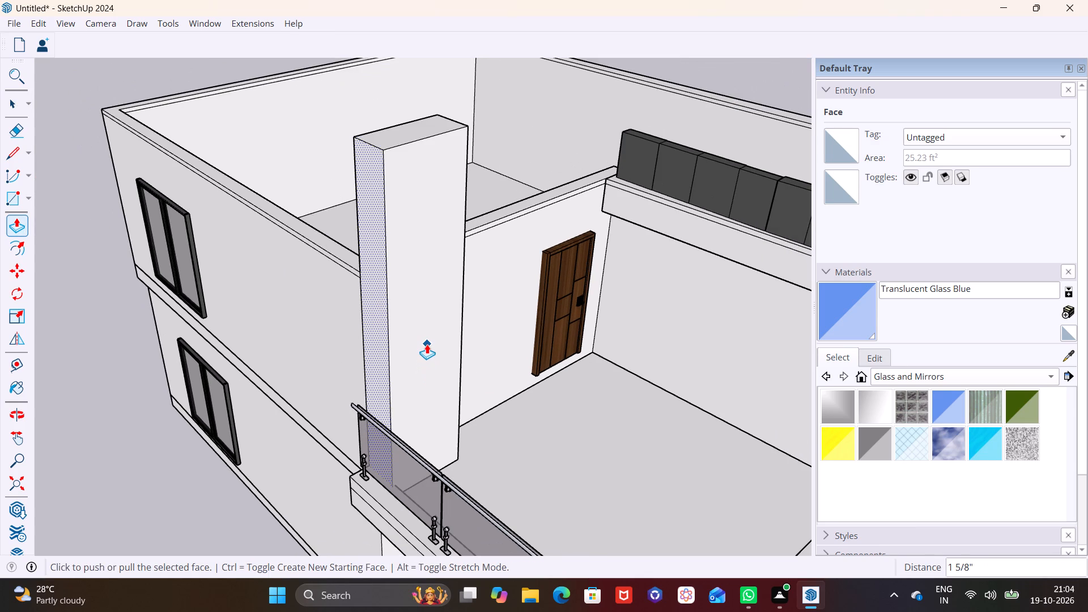
middle_click_drag(397, 341, 623, 272)
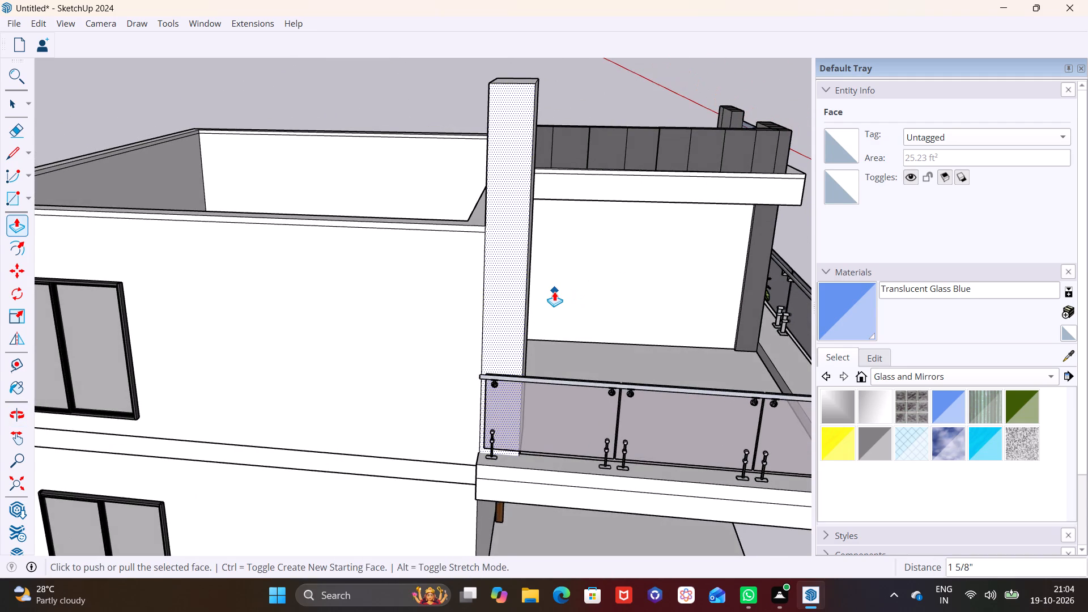
middle_click_drag(552, 291, 250, 307)
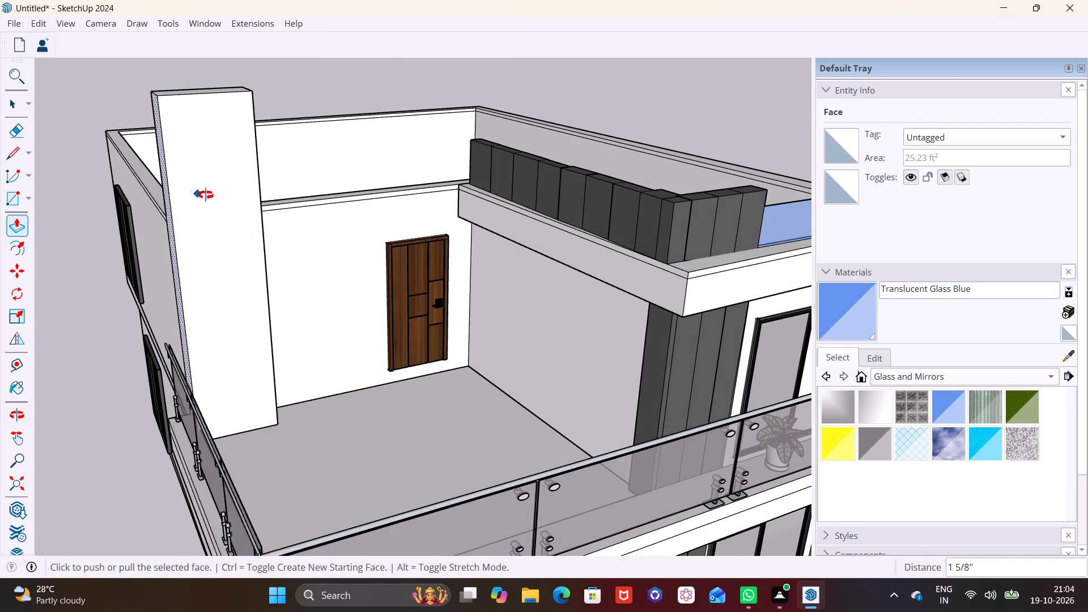
middle_click_drag(203, 195, 385, 201)
scroll(385, 201, "down", 1)
middle_click_drag(182, 278, 316, 288)
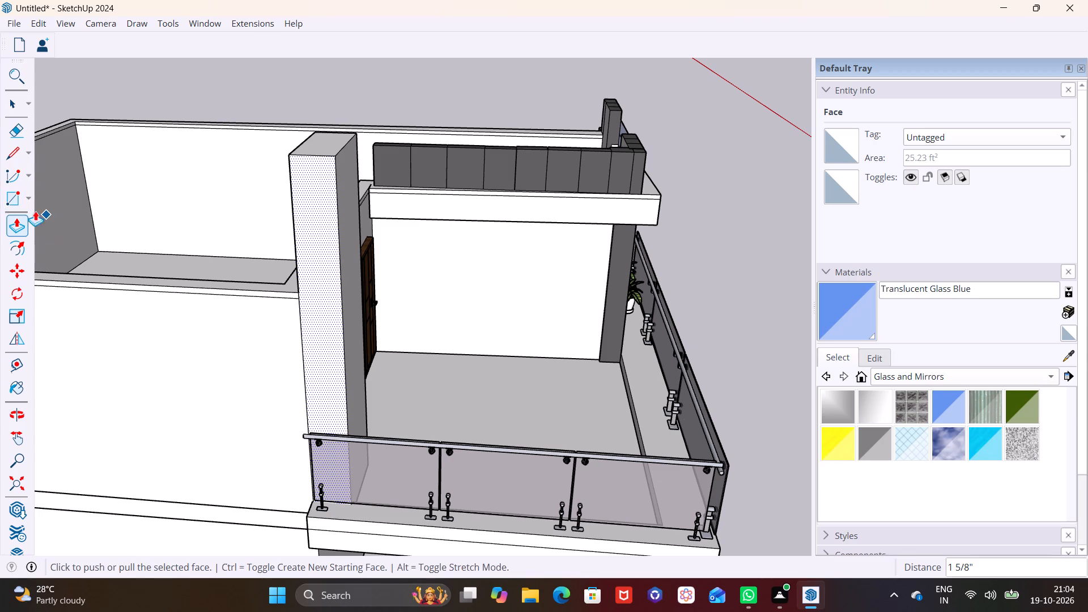
scroll(80, 252, "down", 4)
middle_click_drag(229, 280, 0, 239)
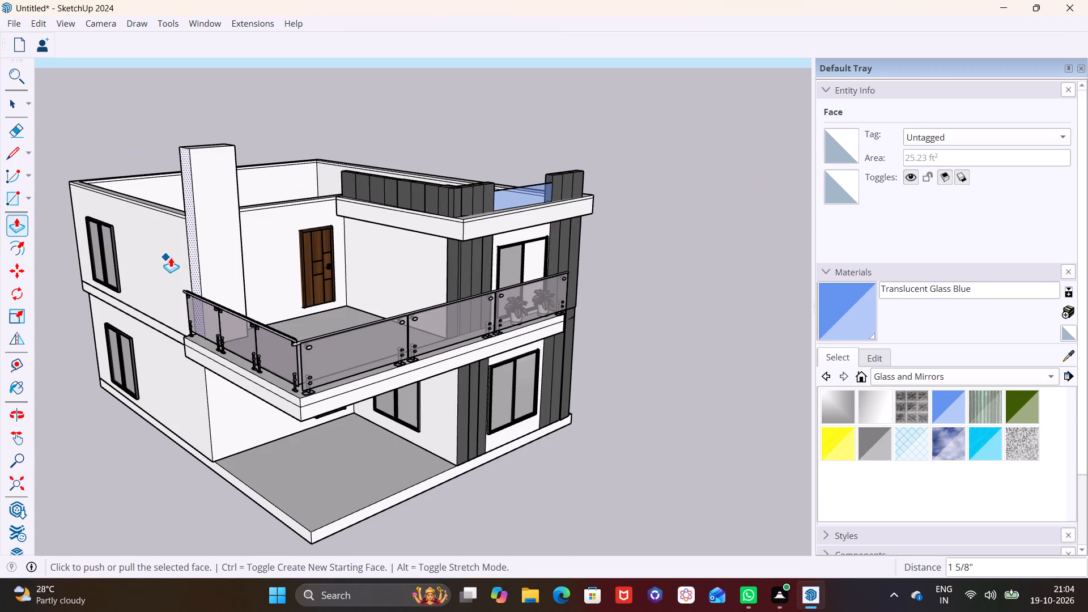
middle_click_drag(216, 265, 41, 228)
middle_click_drag(210, 303, 202, 252)
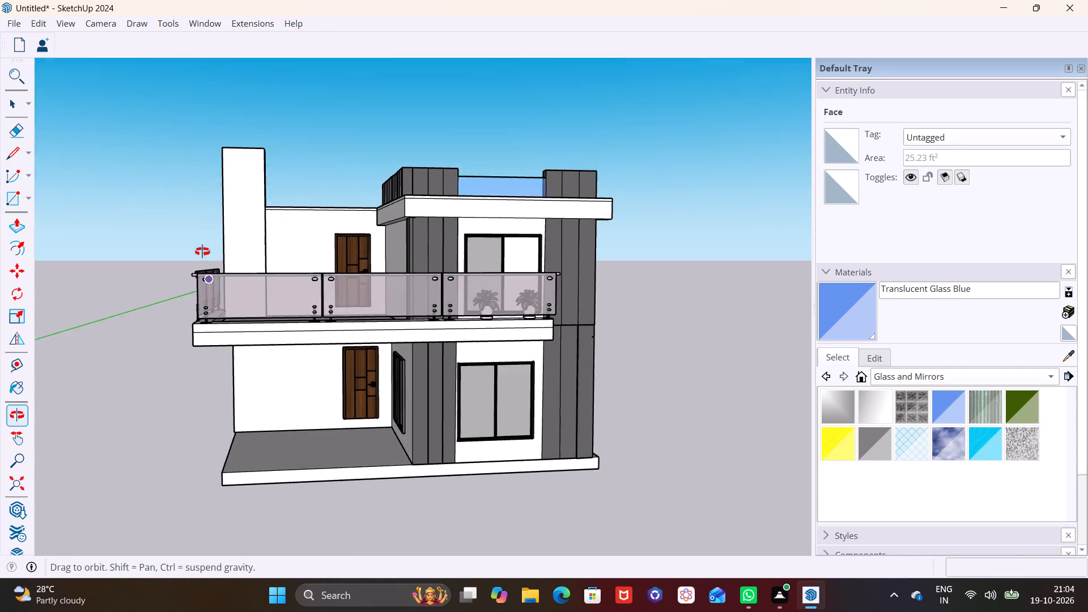
middle_click_drag(202, 252, 200, 226)
middle_click_drag(379, 290, 360, 290)
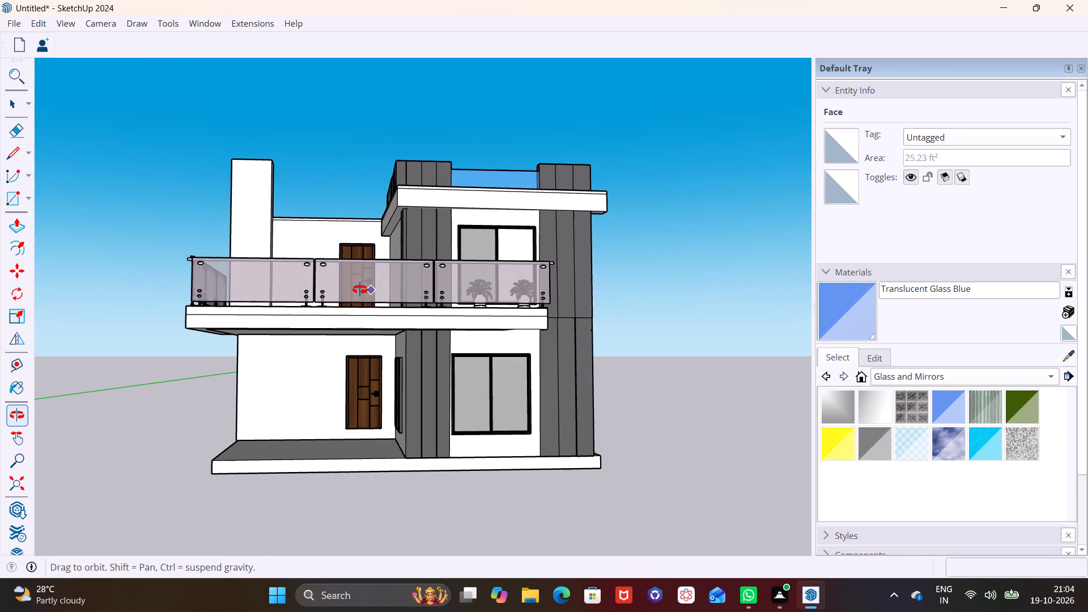
middle_click_drag(360, 290, 418, 307)
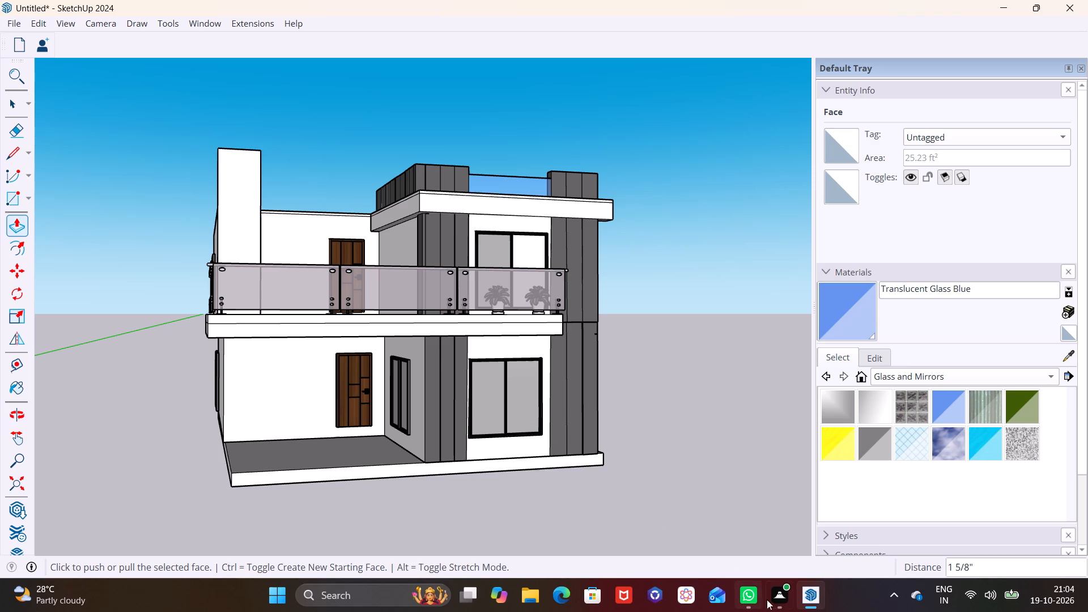
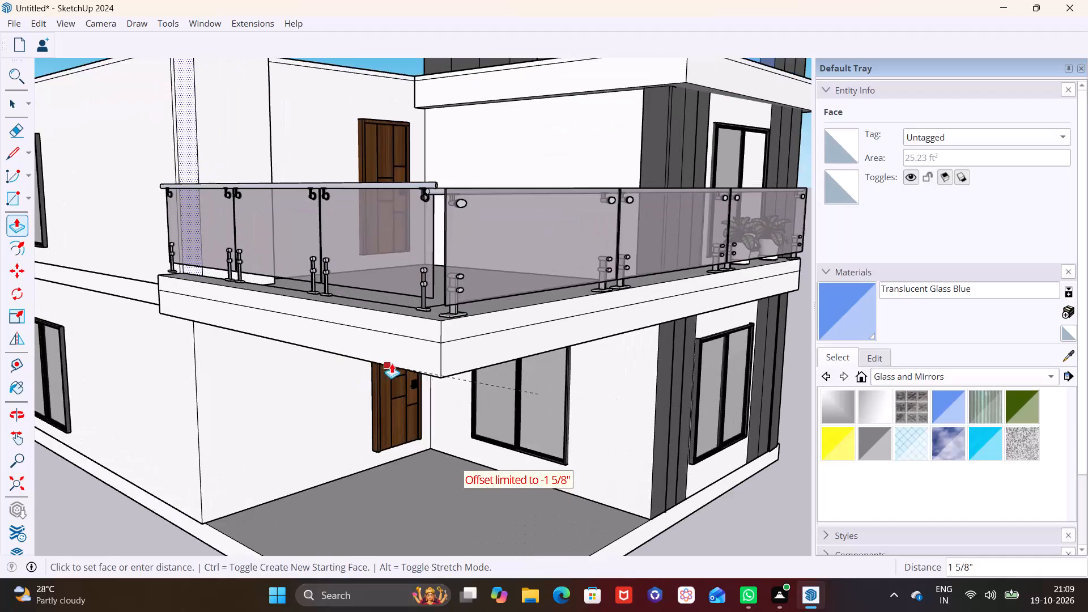
Move the shorter side glass railing about 5 3/4" toward the outer corner of the first-floor balcony slab.
scroll(392, 363, "up", 2)
middle_click_drag(393, 363, 448, 326)
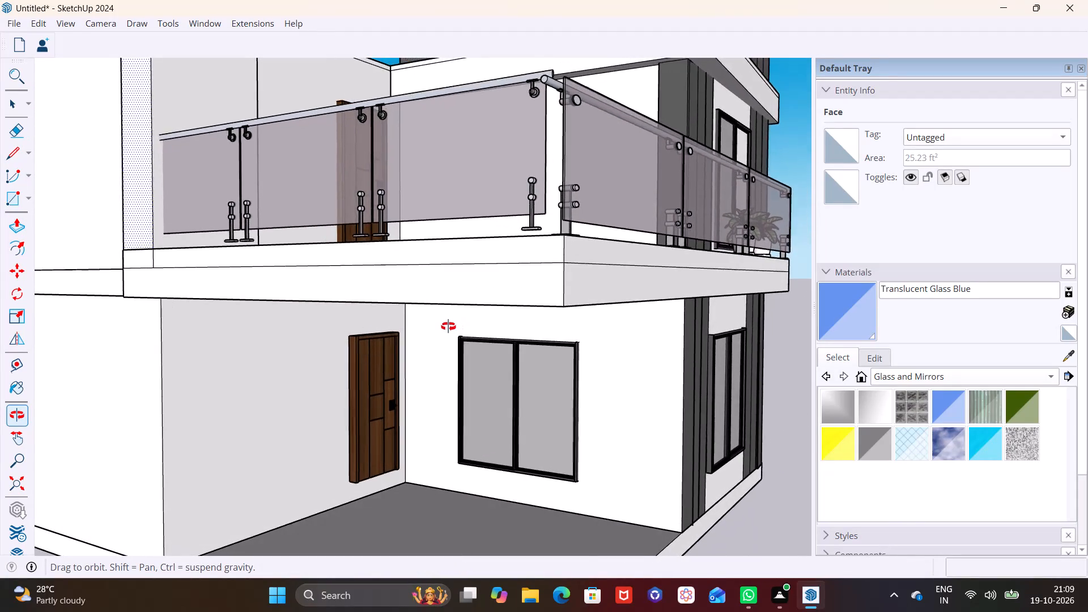
middle_click_drag(448, 326, 427, 360)
scroll(482, 332, "up", 1)
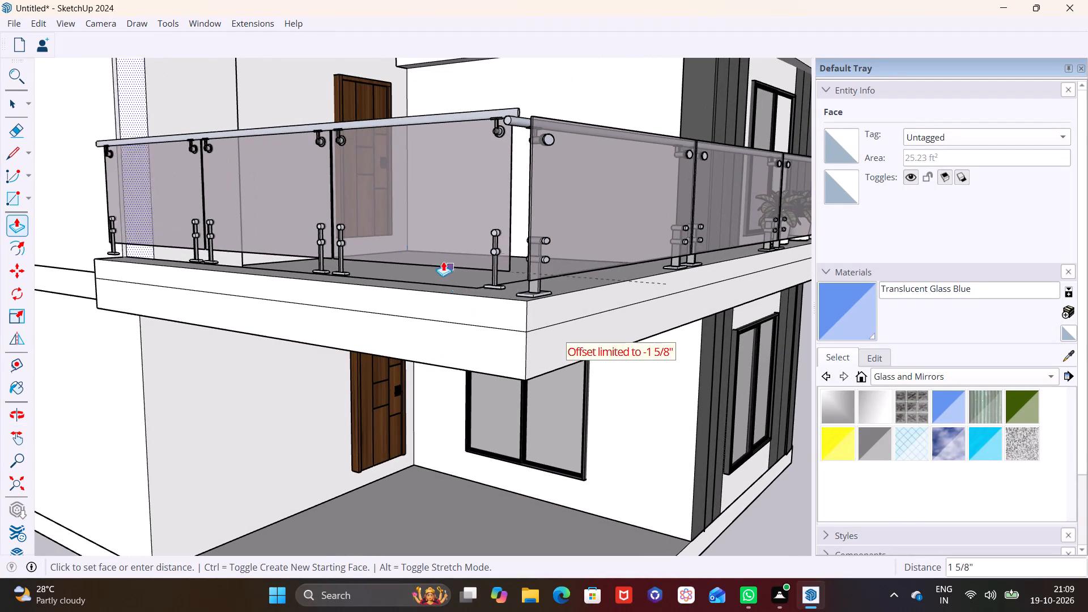
left_click(8, 98)
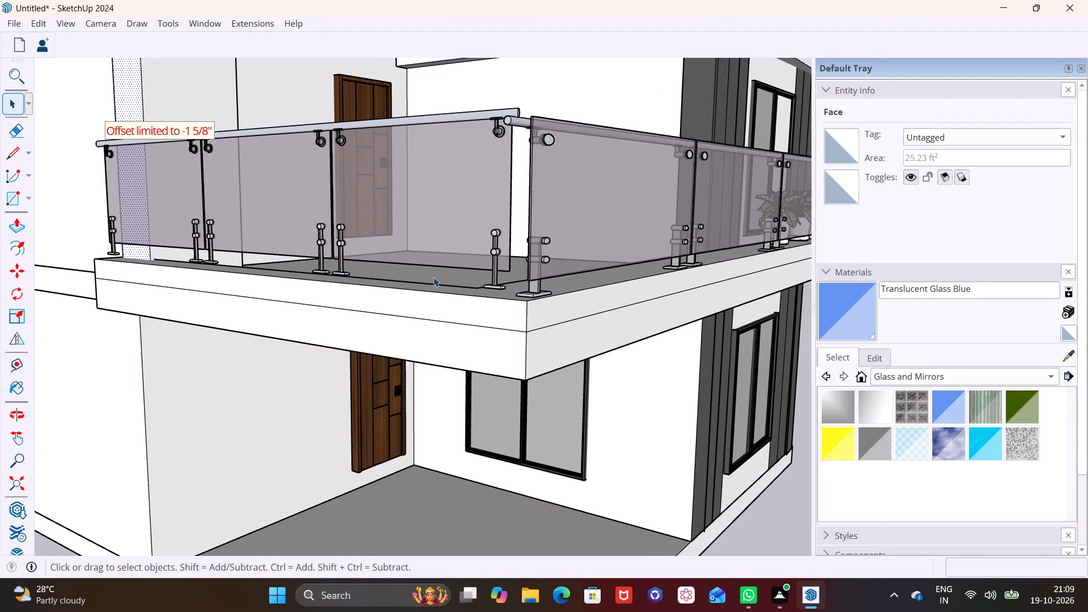
left_click(465, 279)
left_click(487, 249)
middle_click_drag(487, 249, 414, 259)
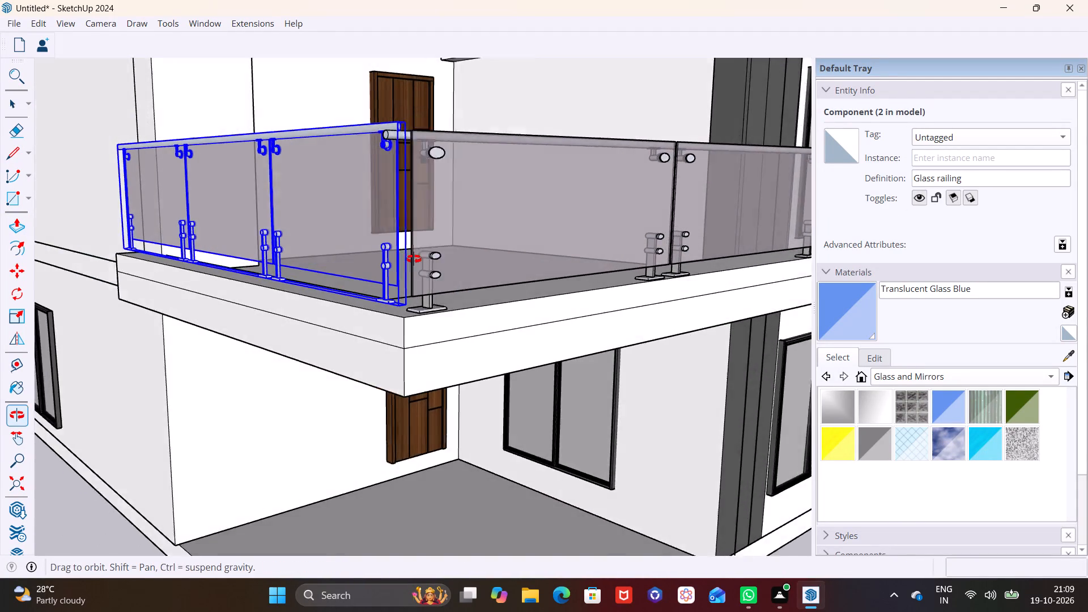
middle_click_drag(414, 259, 409, 260)
scroll(407, 297, "up", 1)
middle_click_drag(403, 302, 451, 243)
scroll(406, 259, "up", 4)
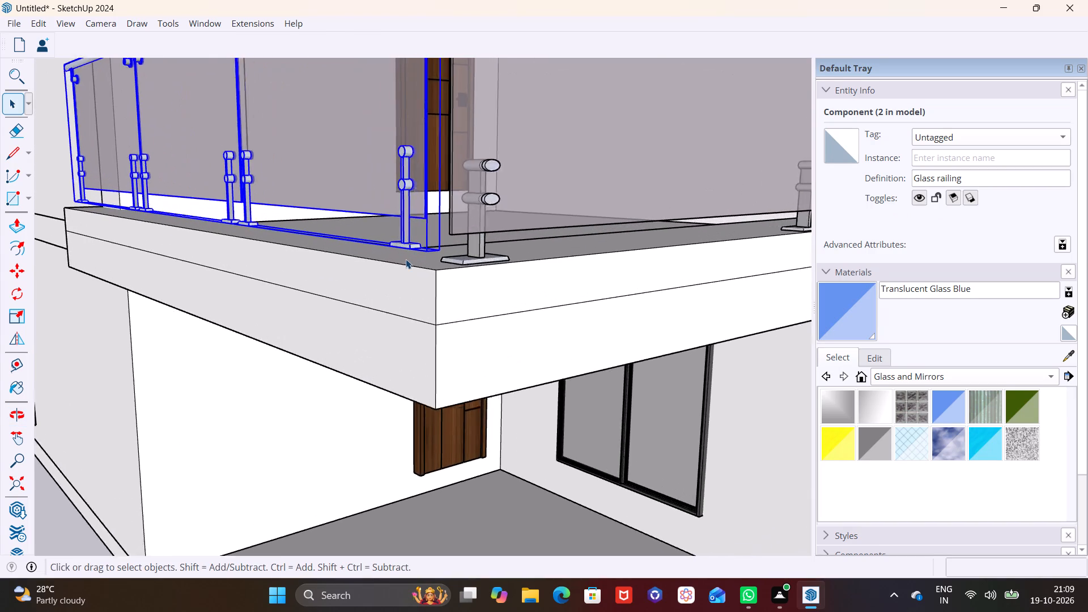
scroll(406, 259, "up", 2)
key("m")
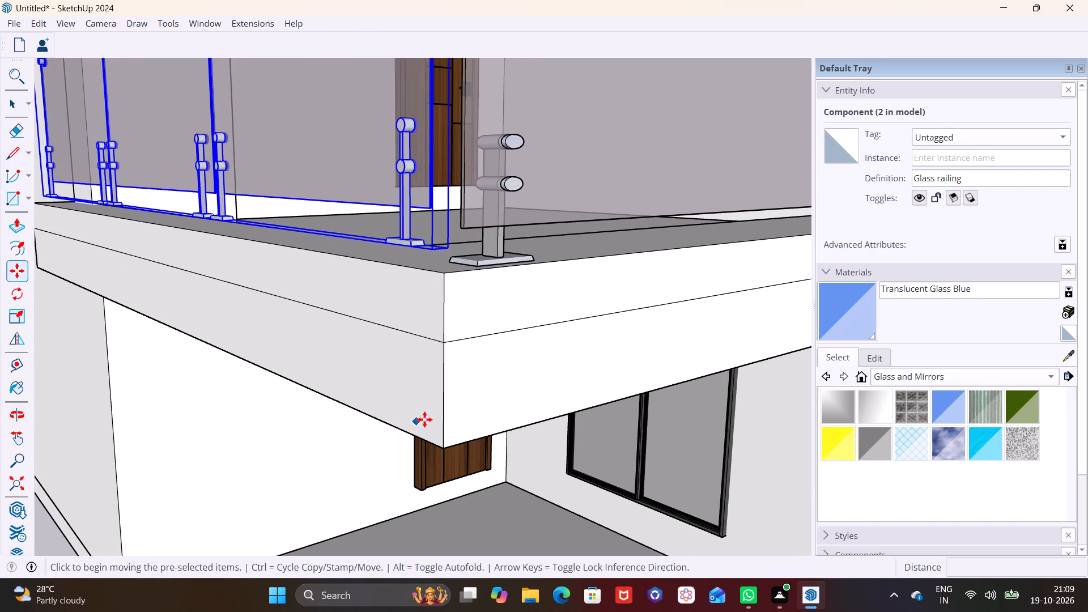
middle_click_drag(431, 375, 404, 305)
scroll(404, 305, "up", 1)
left_click(429, 214)
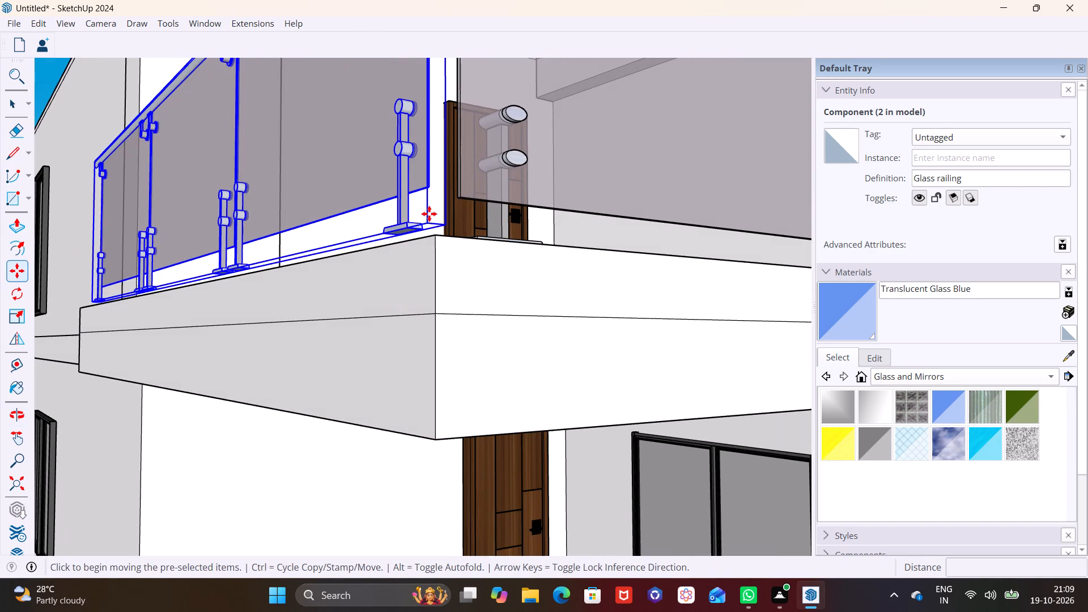
left_click(430, 235)
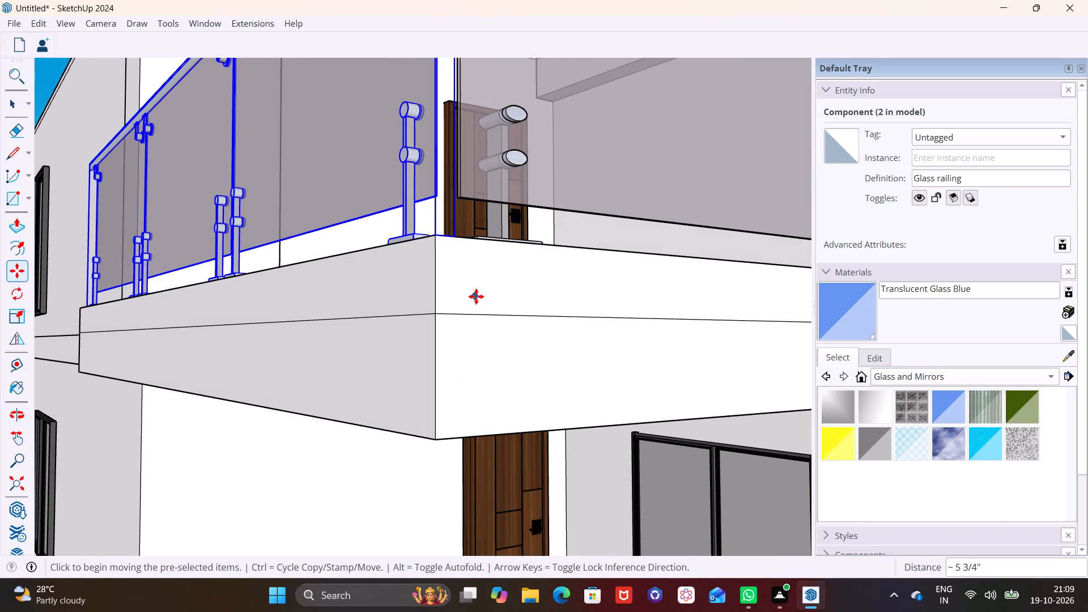
key("space")
left_click(481, 296)
Examine the balcony railings and the overall house from several angles.
scroll(484, 297, "down", 4)
middle_click_drag(485, 337, 400, 495)
scroll(417, 360, "down", 1)
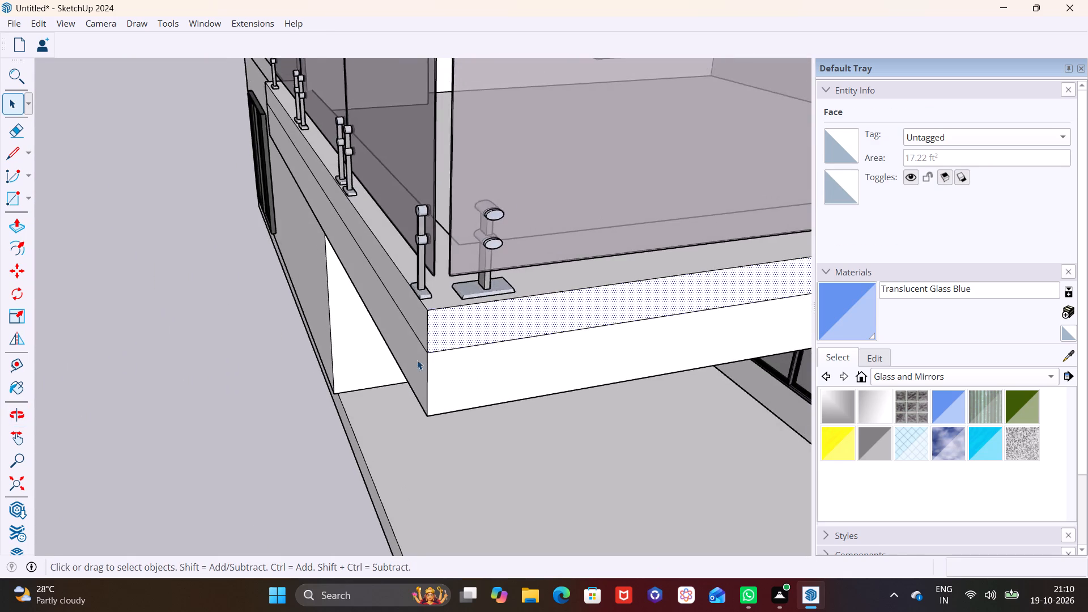
scroll(417, 360, "down", 7)
middle_click_drag(436, 318, 324, 287)
scroll(363, 295, "down", 6)
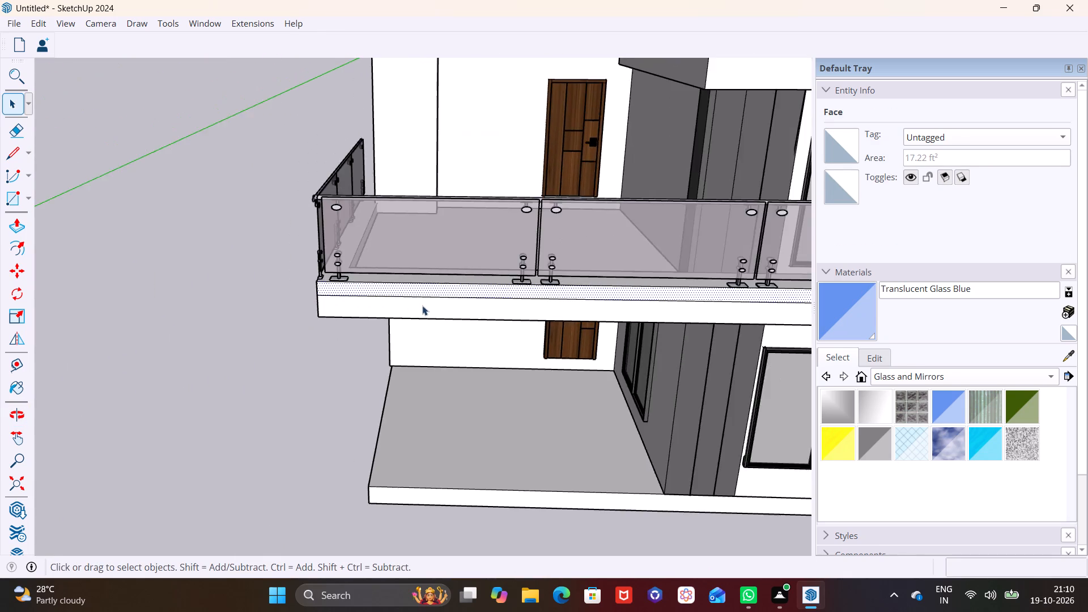
scroll(422, 305, "down", 4)
middle_click_drag(435, 337, 600, 261)
middle_click_drag(547, 261, 538, 384, "shift")
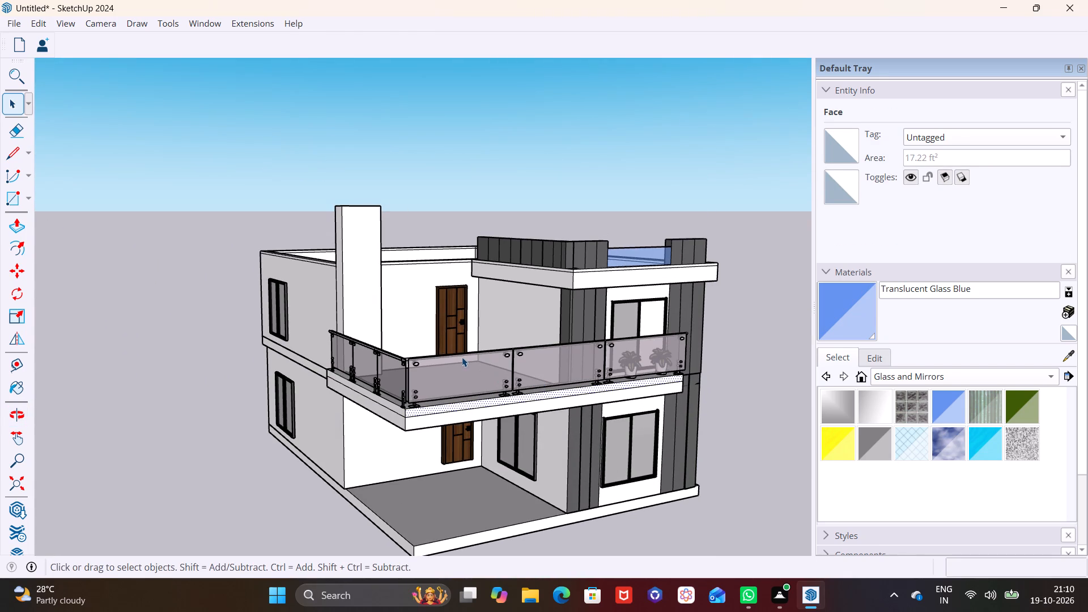
scroll(416, 343, "up", 3)
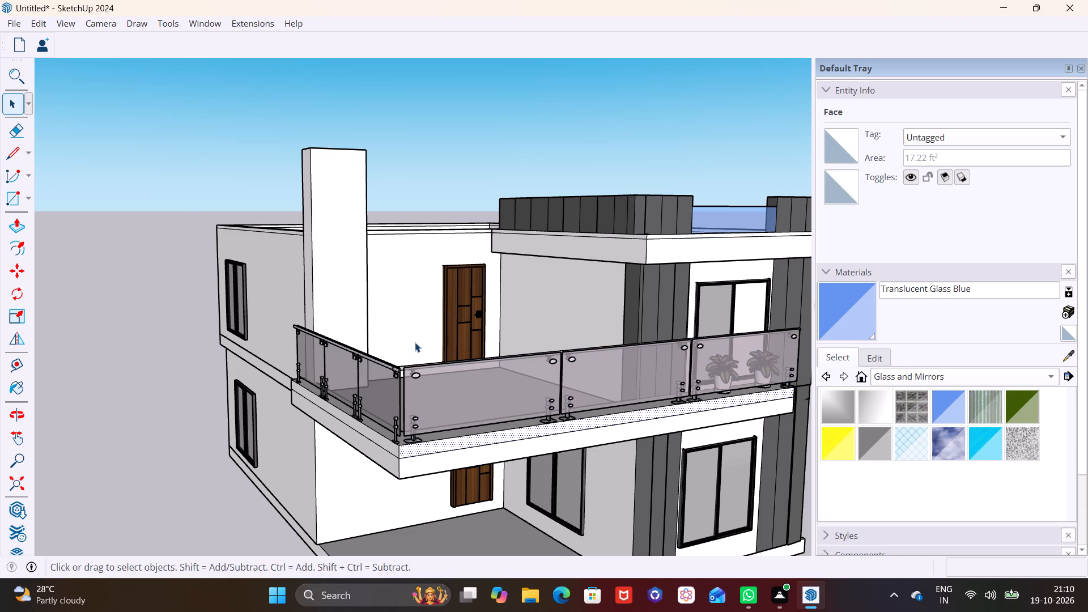
scroll(415, 342, "up", 2)
middle_click_drag(365, 360, 330, 375)
middle_click_drag(321, 253, 271, 264)
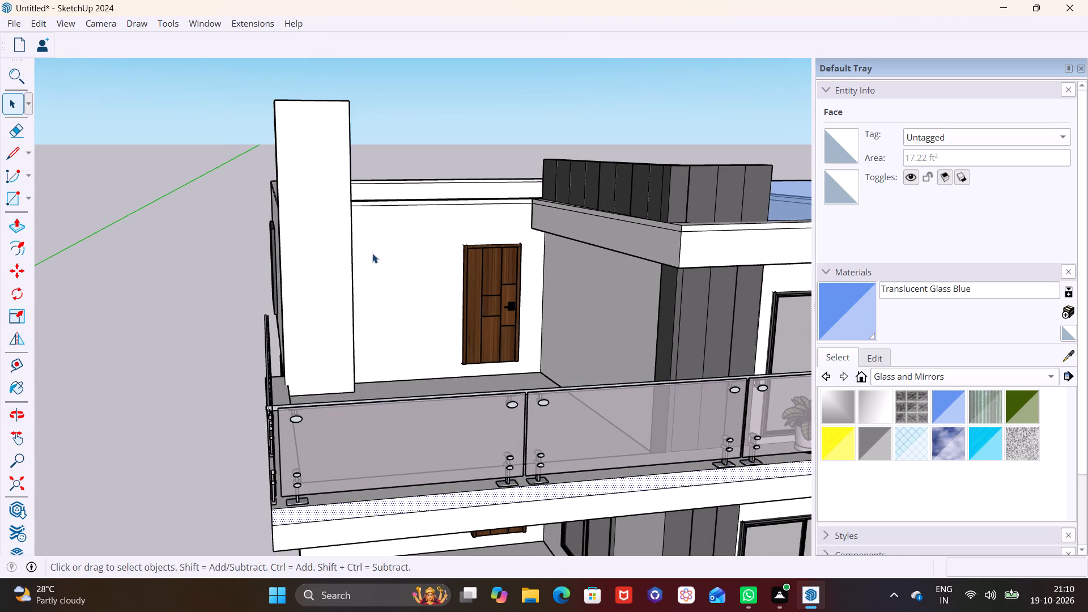
Draw a rectangle about 2' 10 3/8" by 1' 1 7/16" on the wall above the upper-floor wooden door.
middle_click_drag(453, 245, 466, 284)
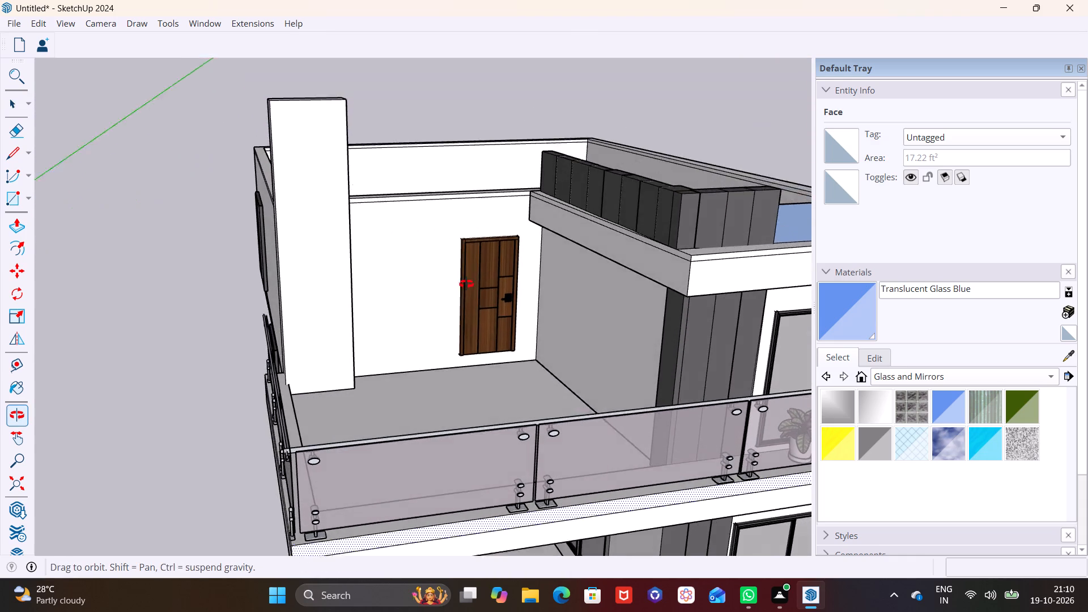
middle_click_drag(466, 284, 469, 300)
middle_click_drag(491, 298, 498, 369)
middle_click_drag(506, 317, 492, 268)
scroll(491, 307, "up", 1)
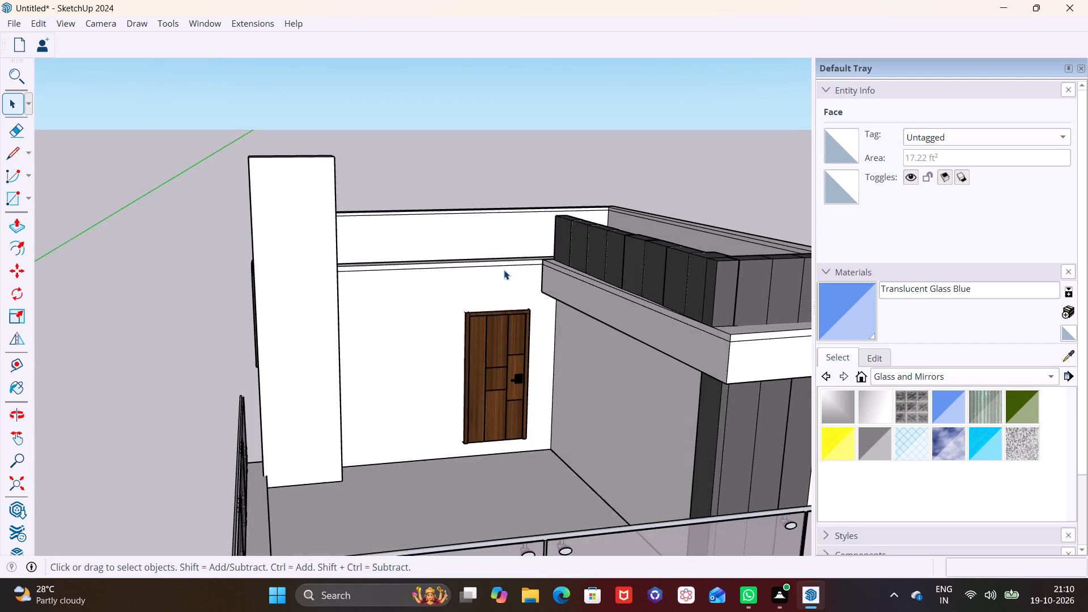
scroll(505, 271, "up", 2)
middle_click_drag(505, 286, 517, 337)
scroll(517, 340, "up", 1)
middle_click_drag(517, 340, 526, 326)
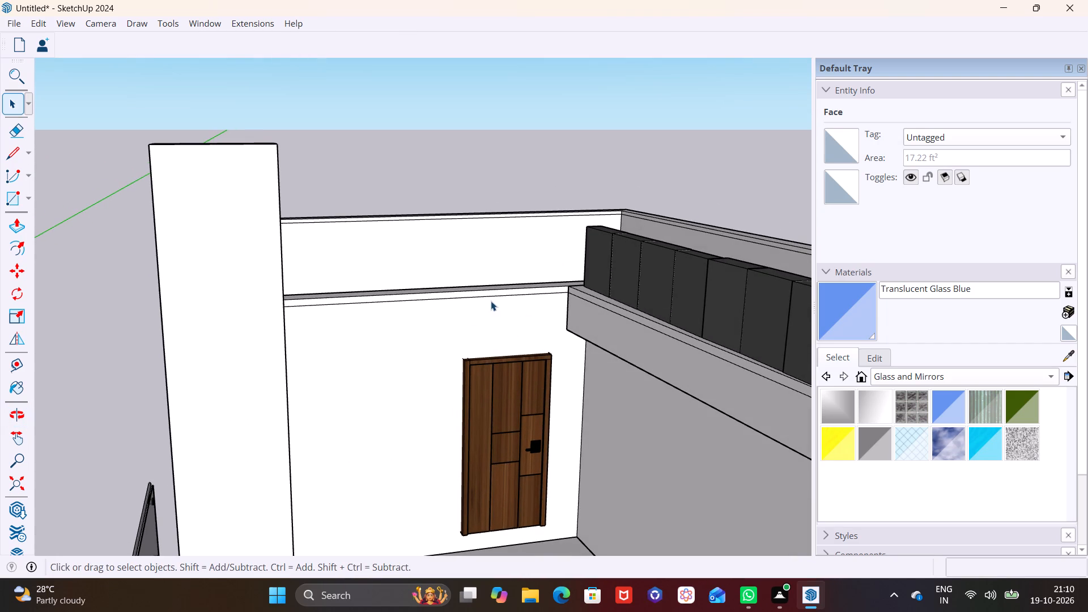
left_click(27, 195)
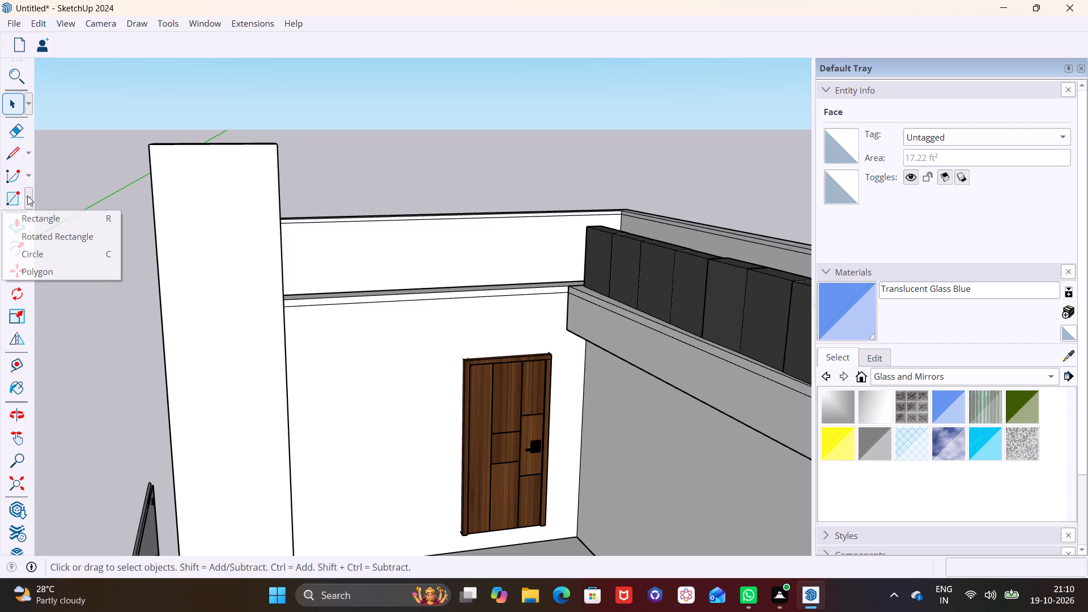
left_click(34, 215)
left_click(446, 313)
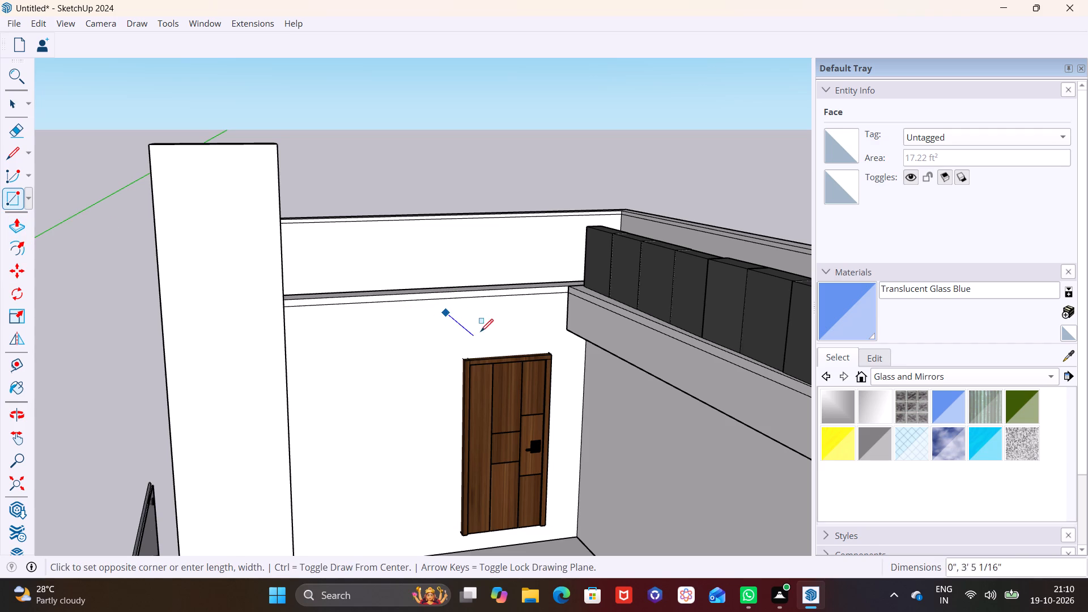
left_click(521, 338)
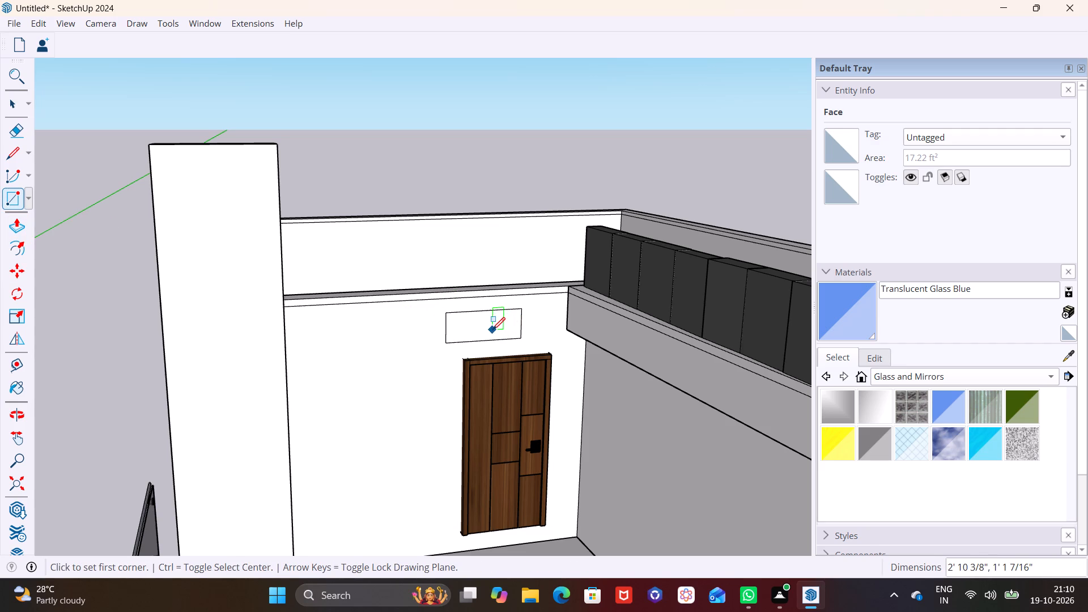
key("space")
Push/Pull the rectangle above the door outward from the wall to form a shallow box.
left_click(492, 330)
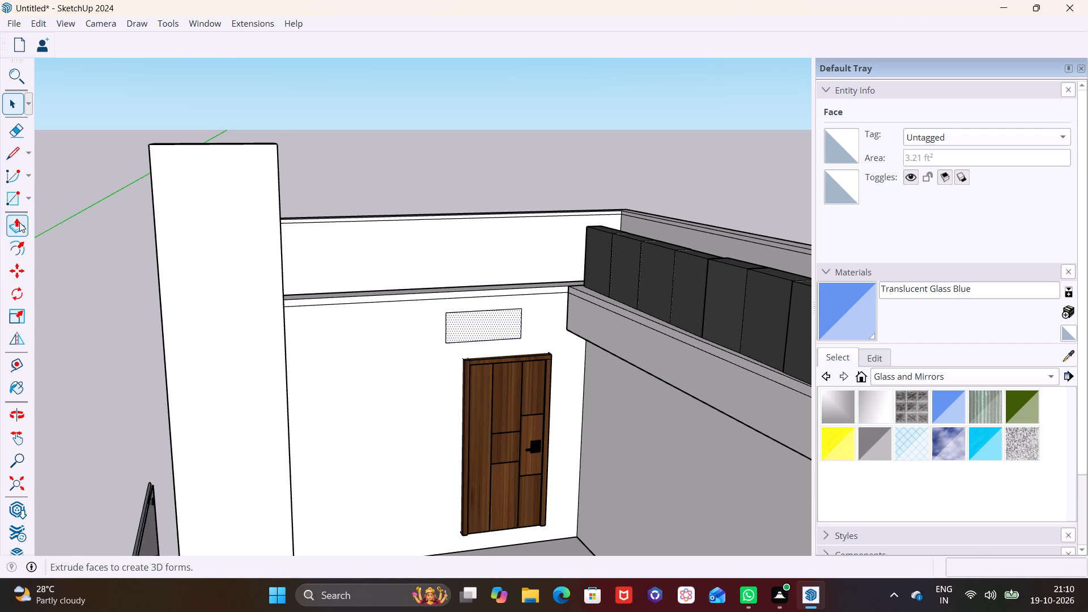
left_click(19, 222)
left_click(469, 331)
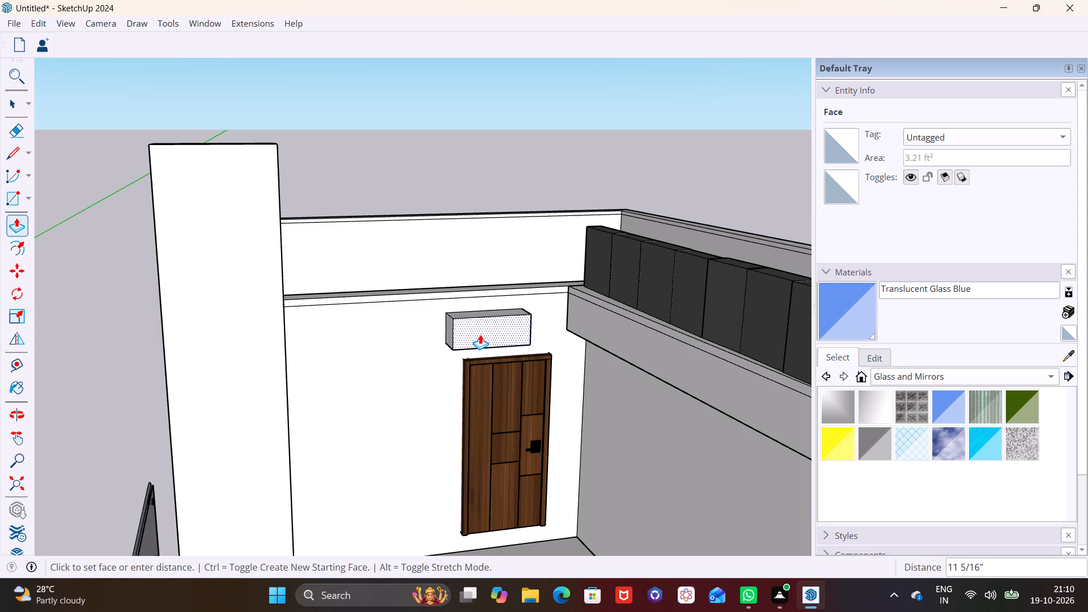
left_click(477, 329)
Pull the box's top face up about 6 1/4" and a further 1' 9 5/8", past the roof slab edge.
middle_click_drag(452, 299, 375, 378)
scroll(459, 322, "up", 3)
key("space")
left_click(483, 329)
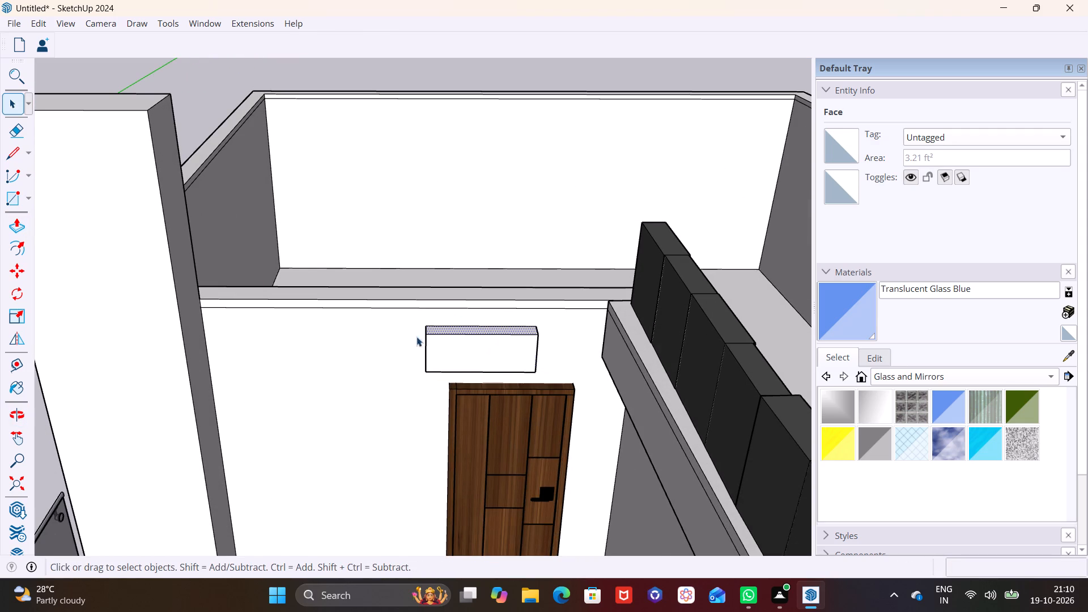
left_click(13, 220)
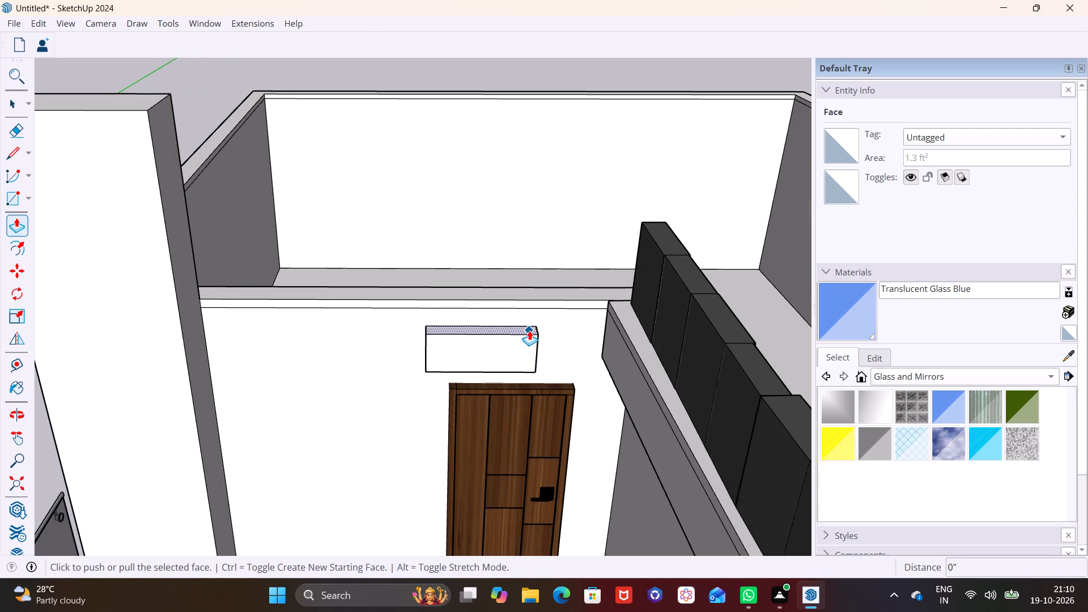
left_click(529, 330)
left_click(528, 216)
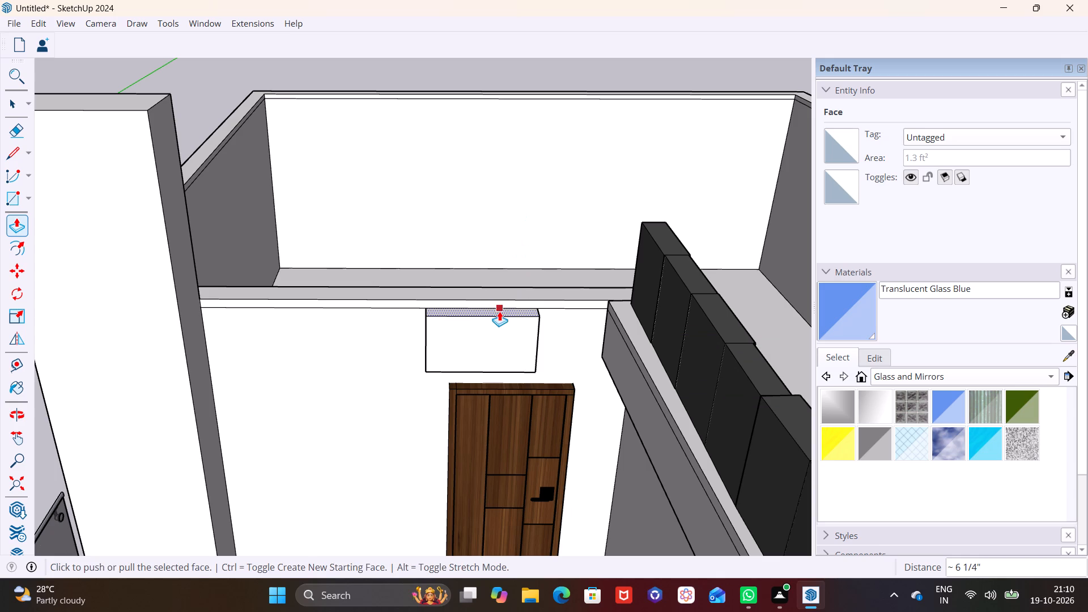
left_click(499, 311)
scroll(460, 308, "up", 5)
middle_click_drag(474, 311, 714, 271)
left_click(508, 288)
left_click(503, 178)
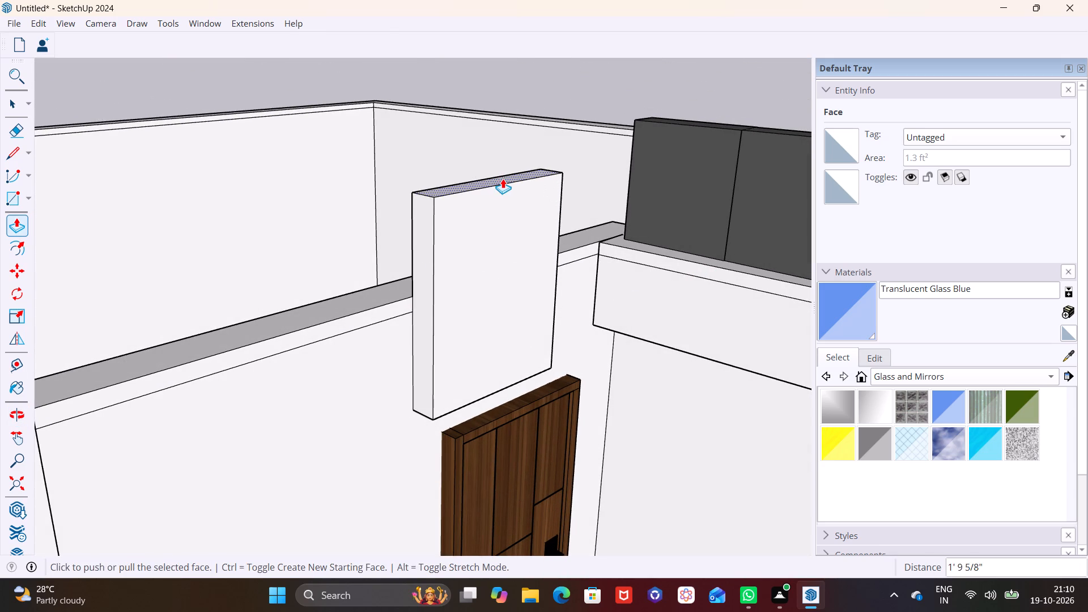
Pull the box's side face about 2' 7 5/16" toward the dark panelled parapet to widen it.
middle_click_drag(516, 256, 211, 254)
middle_click_drag(406, 337, 234, 296)
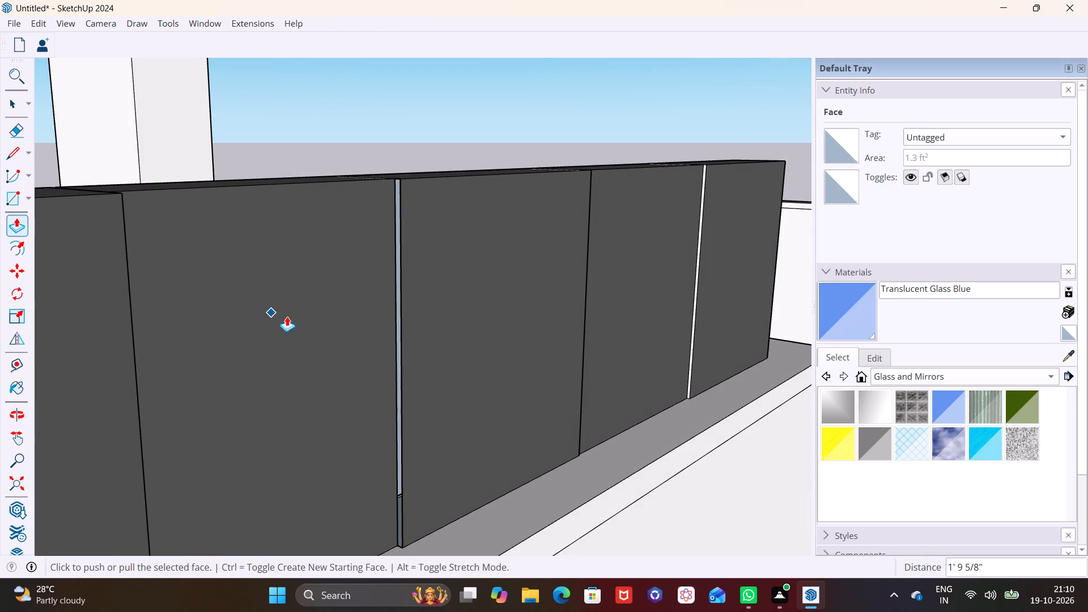
middle_click_drag(362, 294, 431, 428)
key("space")
left_click(479, 157)
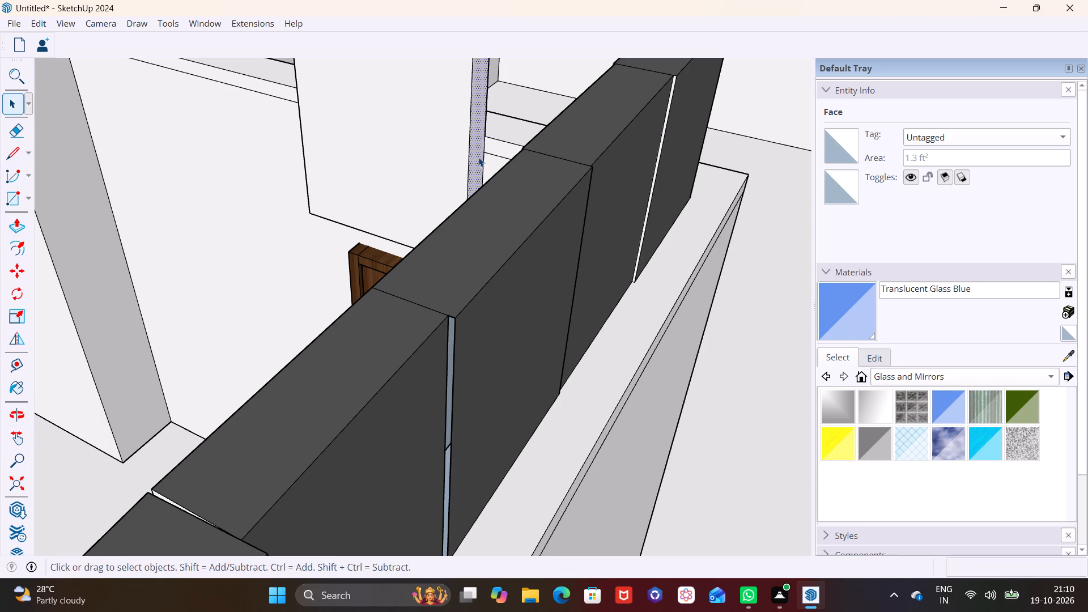
left_click(17, 222)
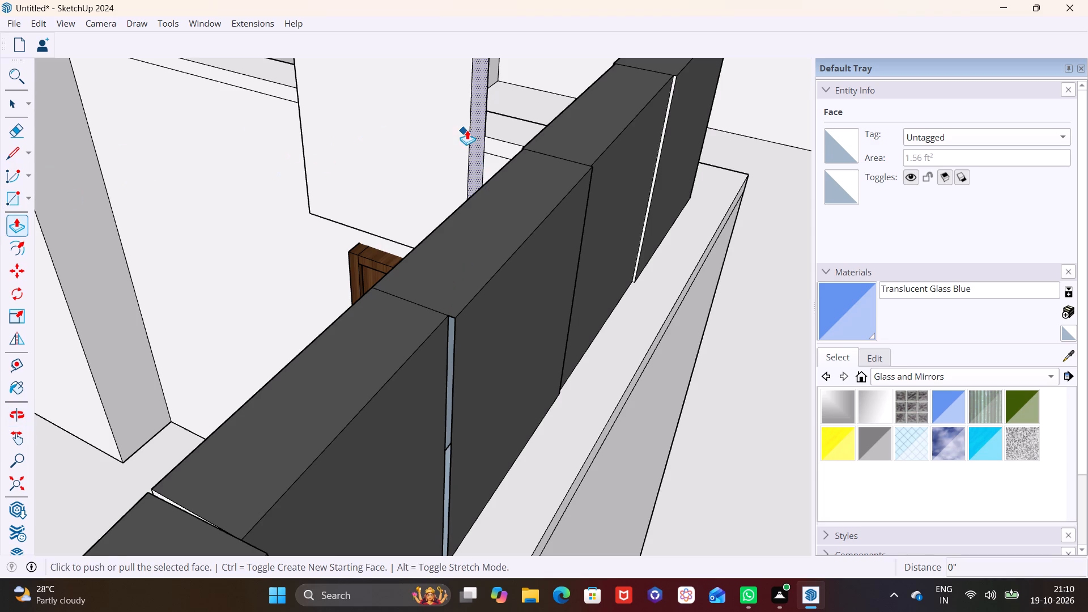
left_click(475, 126)
left_click(624, 123)
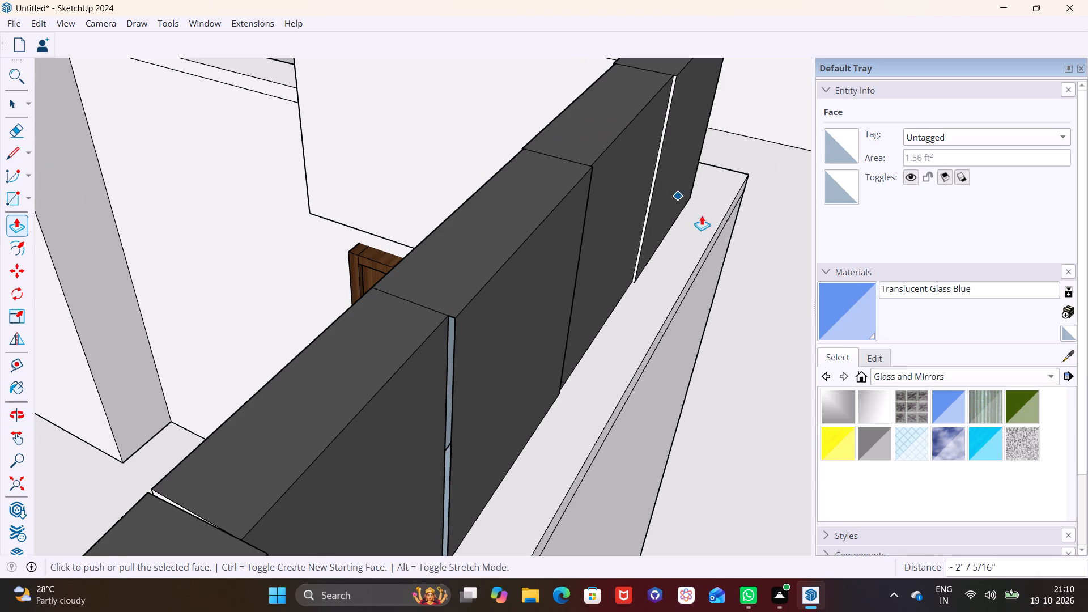
Push/Pull the bottom face of the panel above the door down about 7 1/16" to the top of the door frame.
scroll(713, 299, "down", 6)
middle_click_drag(579, 355, 771, 266)
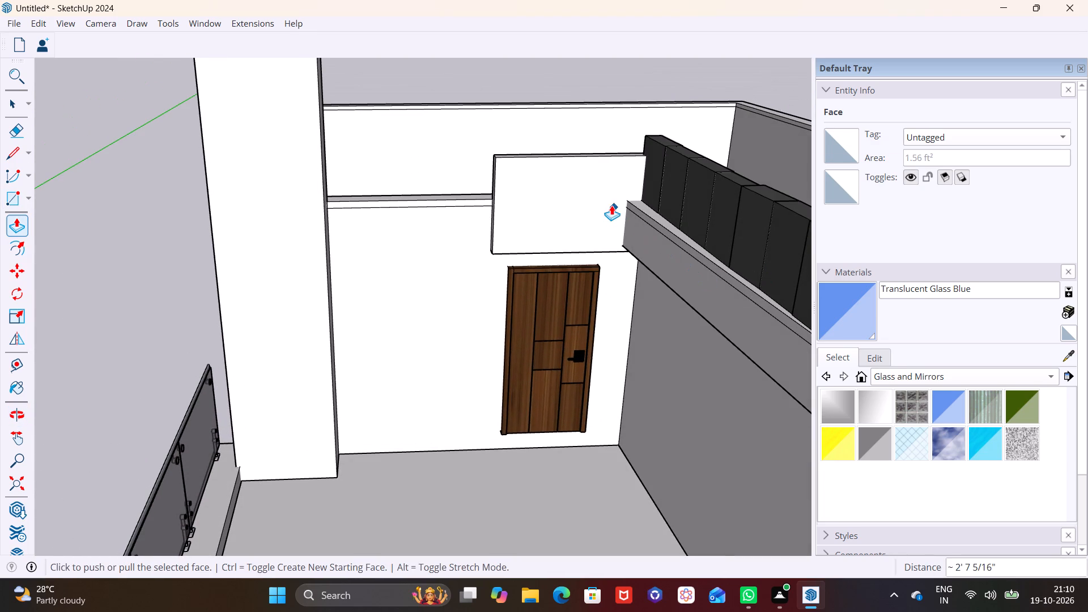
scroll(556, 200, "up", 1)
middle_click_drag(550, 212, 531, 228)
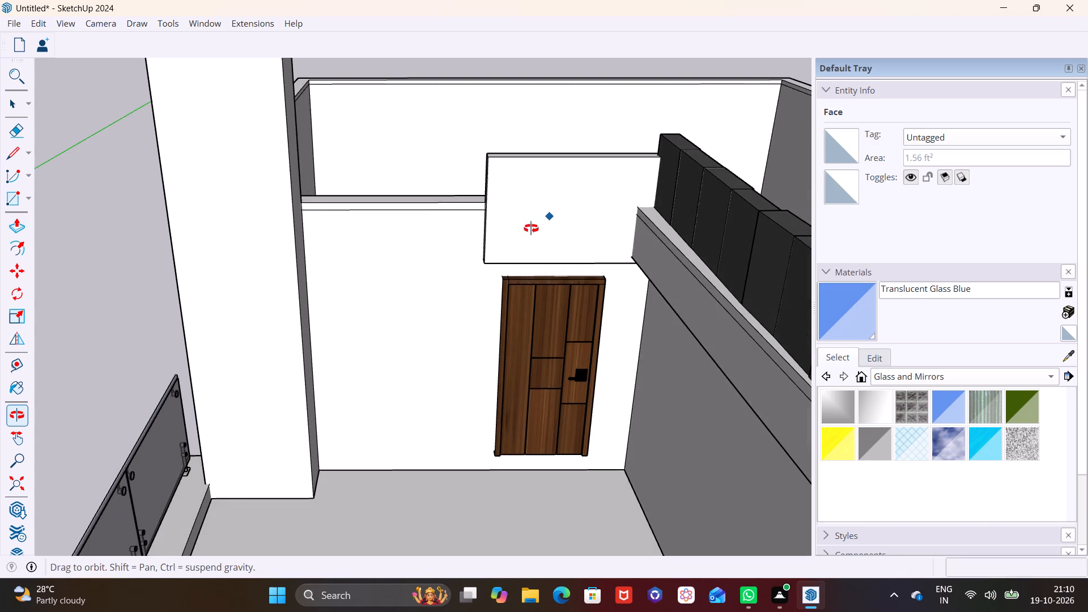
middle_click_drag(531, 228, 531, 229)
middle_click_drag(566, 226, 640, 111)
scroll(640, 111, "up", 1)
scroll(552, 189, "up", 2)
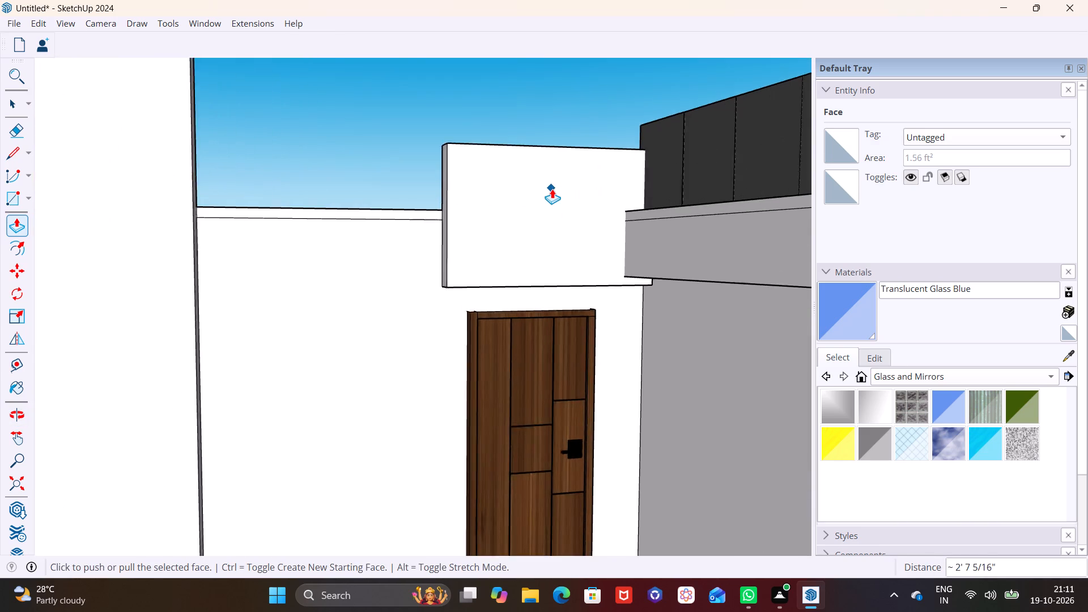
scroll(552, 189, "up", 4)
middle_click_drag(537, 241, 533, 76)
key("space")
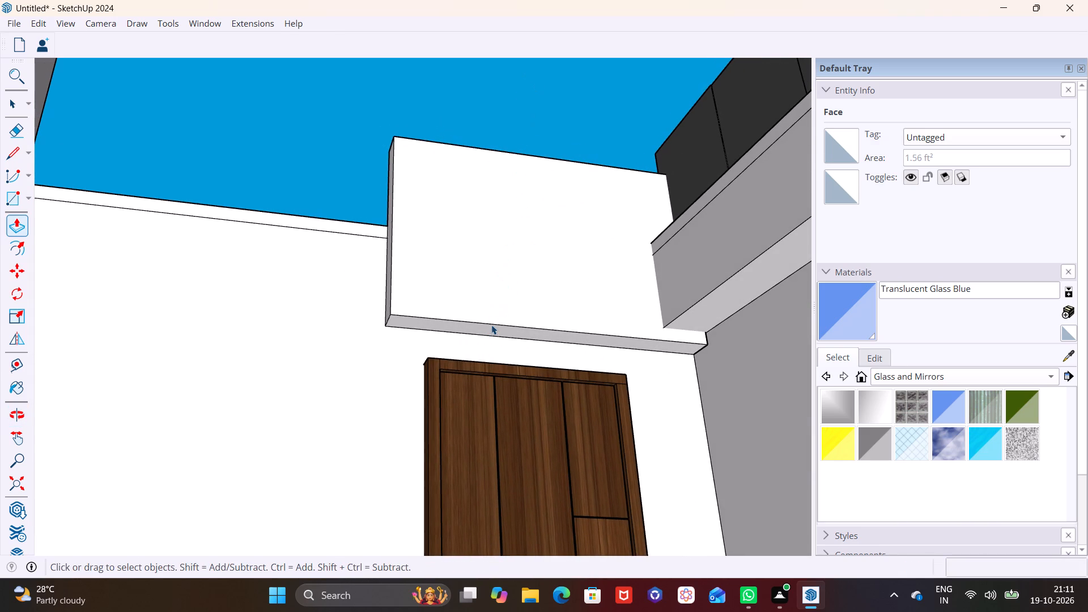
left_click(491, 325)
left_click(490, 330)
left_click(16, 230)
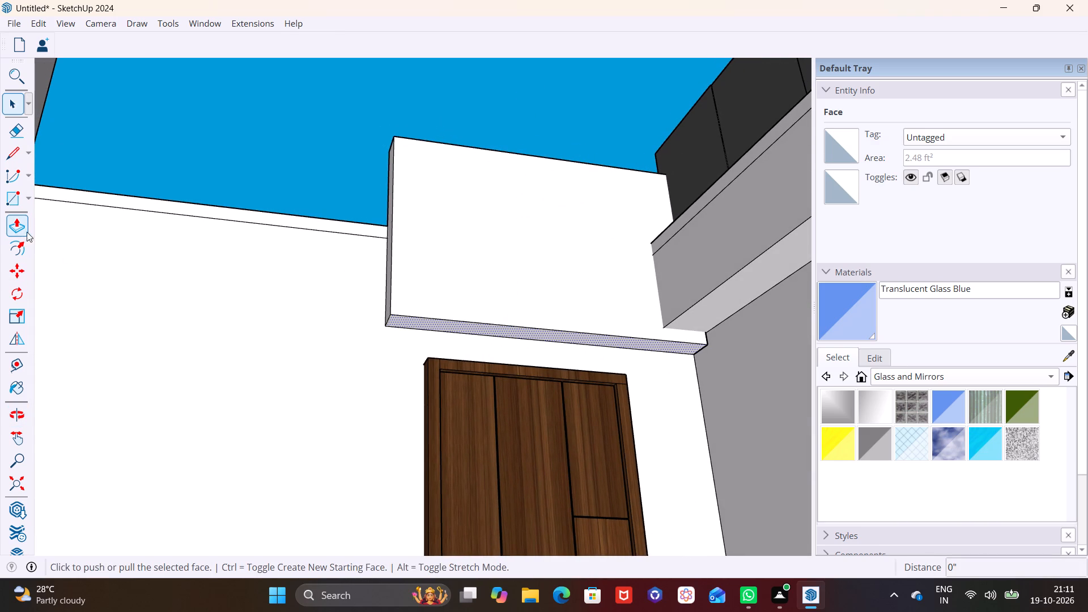
left_click(453, 325)
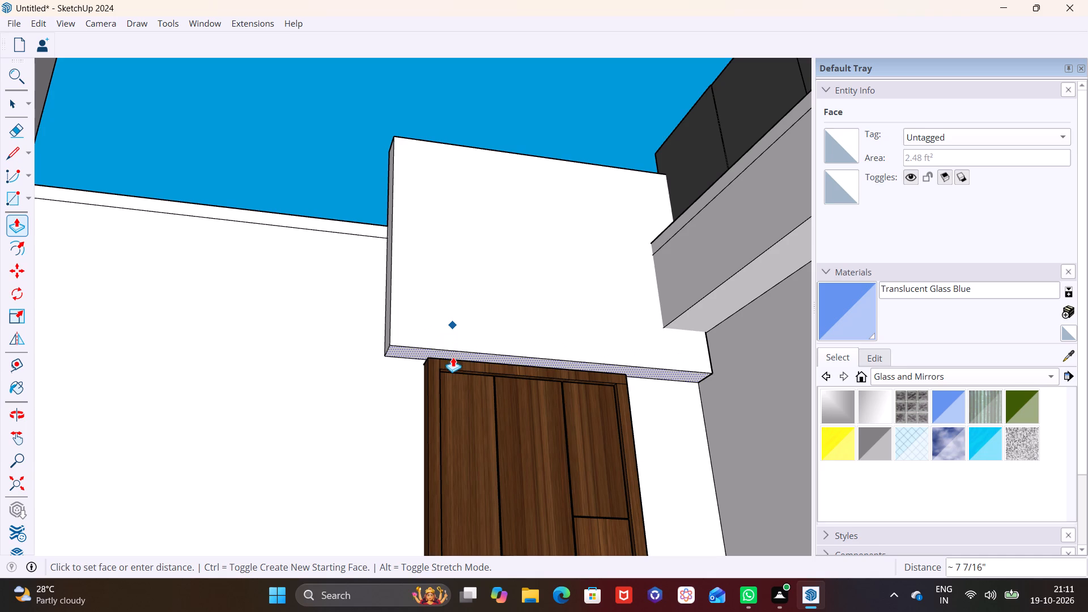
left_click(450, 360)
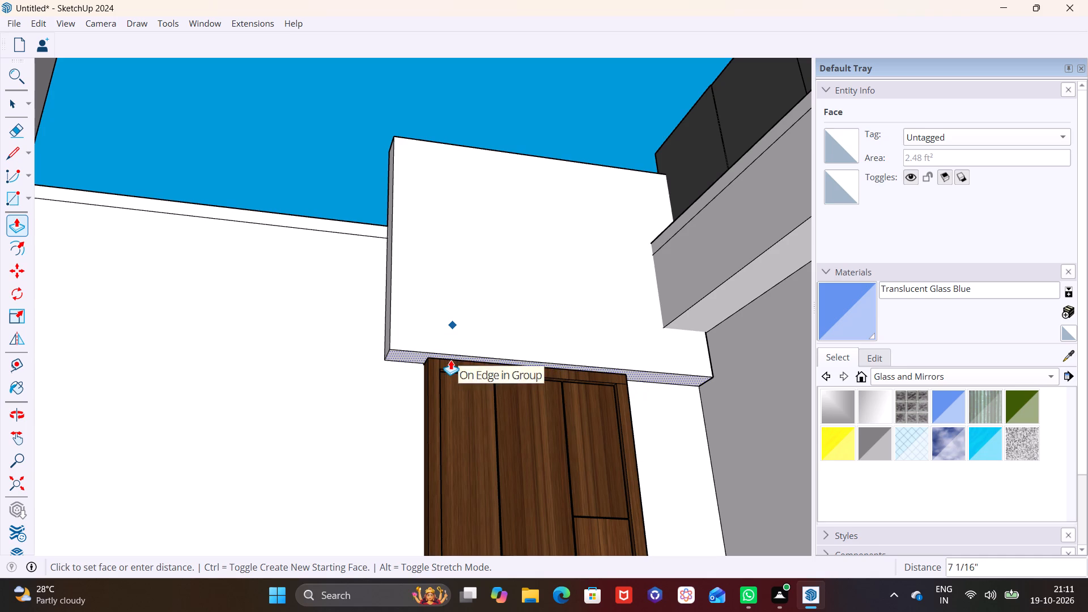
key("space")
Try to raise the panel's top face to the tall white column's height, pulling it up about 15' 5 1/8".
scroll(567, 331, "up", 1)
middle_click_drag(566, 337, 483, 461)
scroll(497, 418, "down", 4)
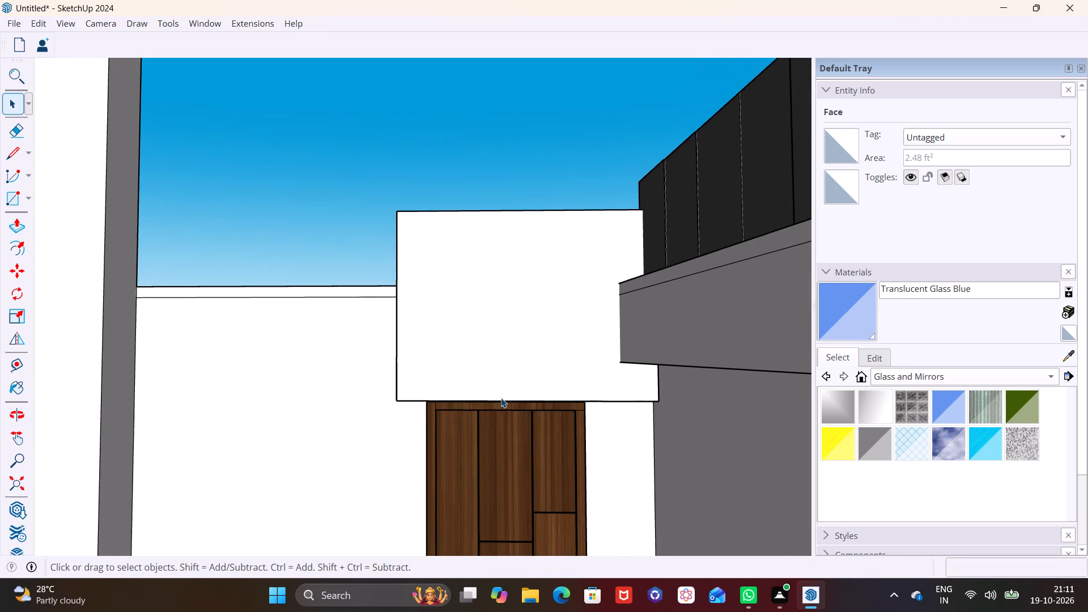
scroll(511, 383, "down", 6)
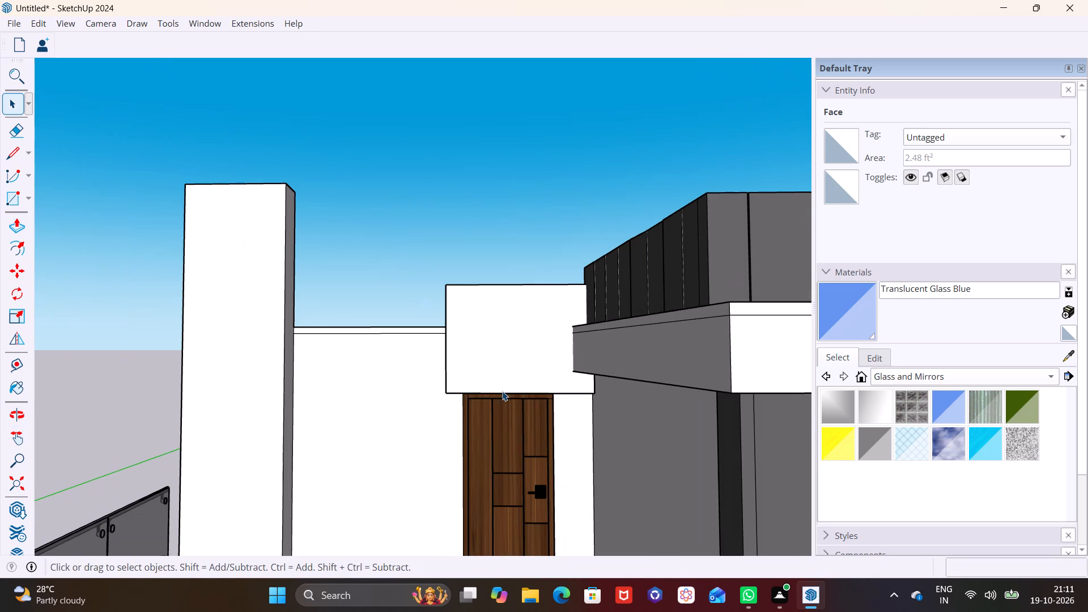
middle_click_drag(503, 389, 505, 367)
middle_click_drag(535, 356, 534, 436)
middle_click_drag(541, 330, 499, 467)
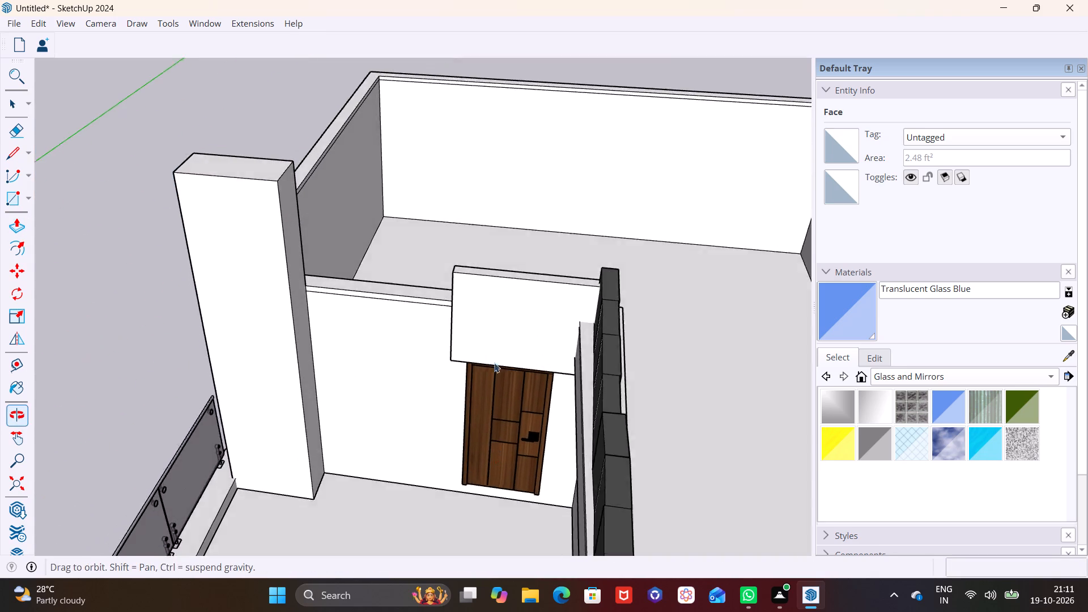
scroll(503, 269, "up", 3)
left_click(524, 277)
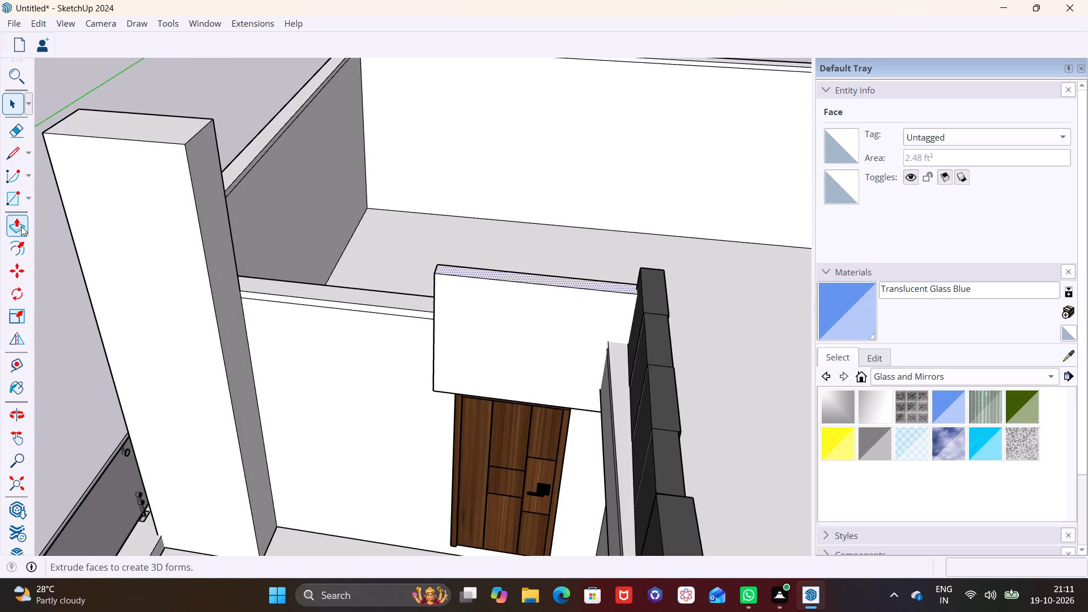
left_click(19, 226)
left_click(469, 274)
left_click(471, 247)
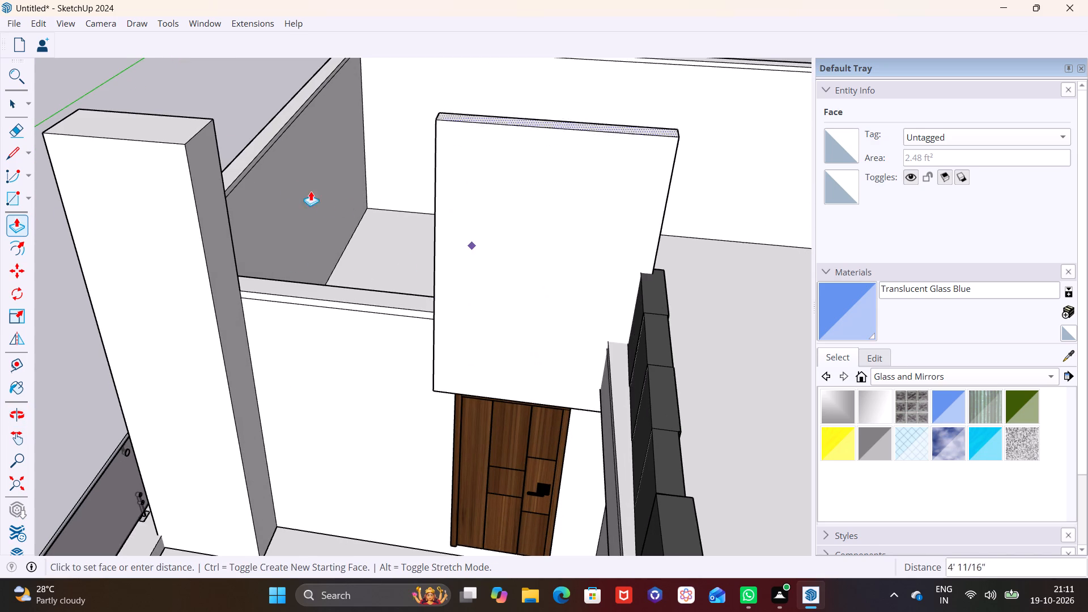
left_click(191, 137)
Push the panel's top face back down about 12' 2 1/2", aligning it with the top of the tall white column.
scroll(434, 281, "down", 4)
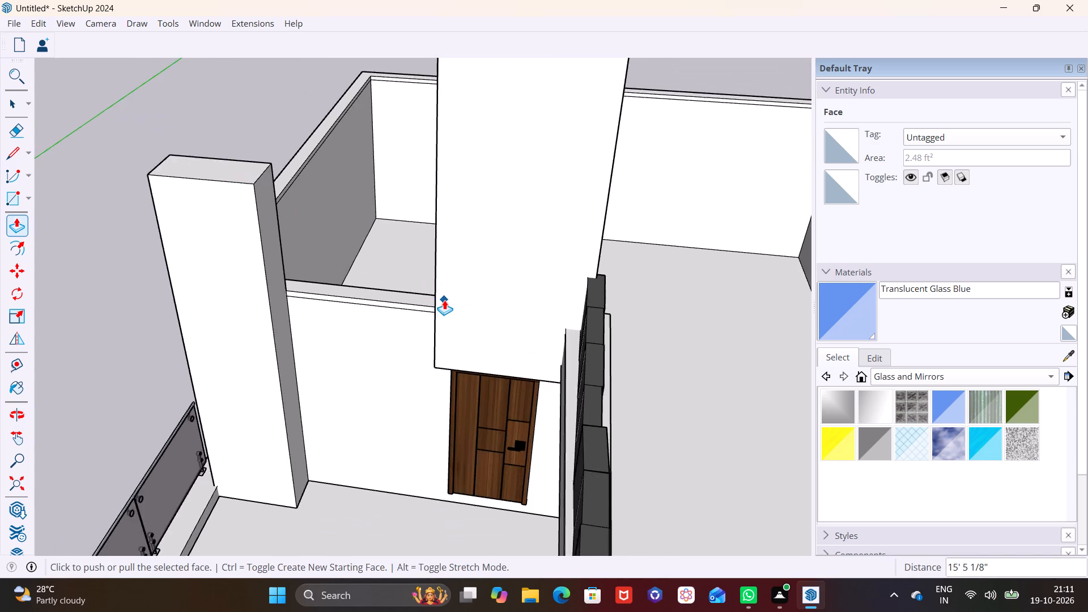
scroll(444, 300, "down", 10)
middle_click_drag(469, 295, 693, 345)
scroll(715, 282, "up", 6)
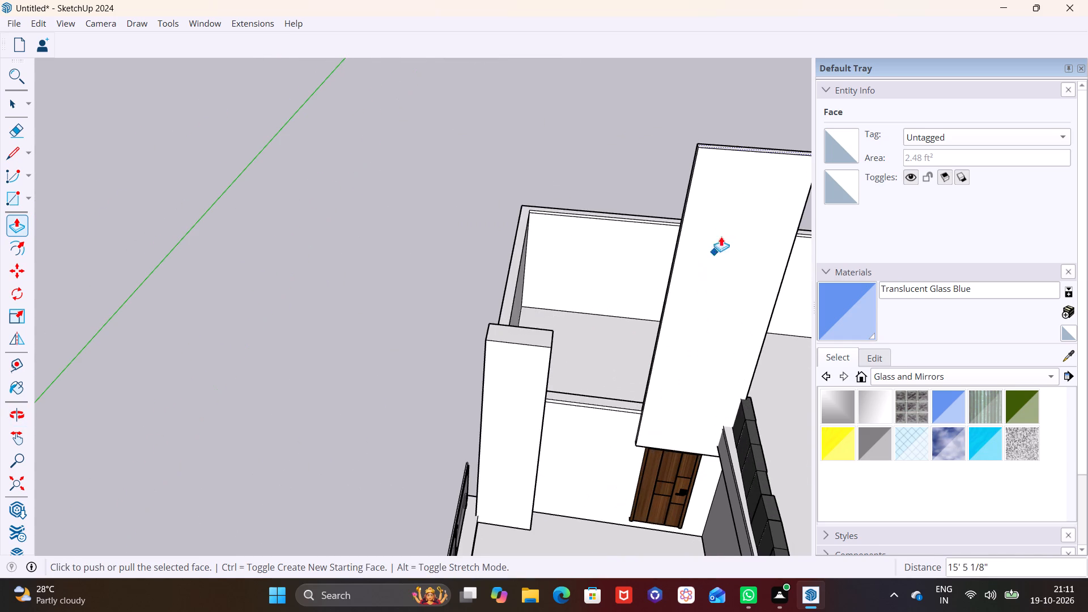
left_click(738, 144)
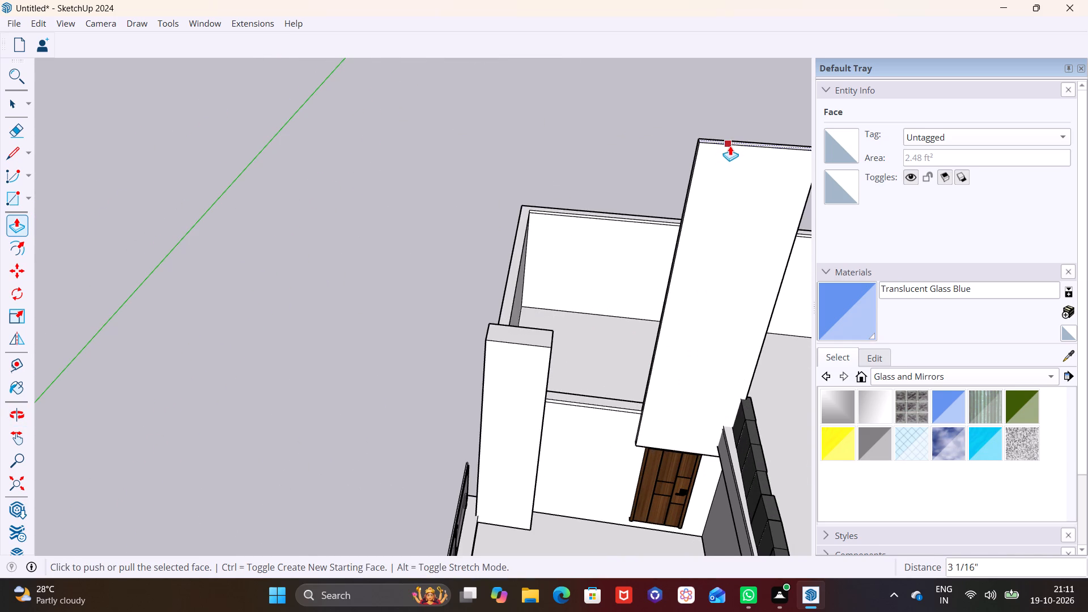
left_click(736, 141)
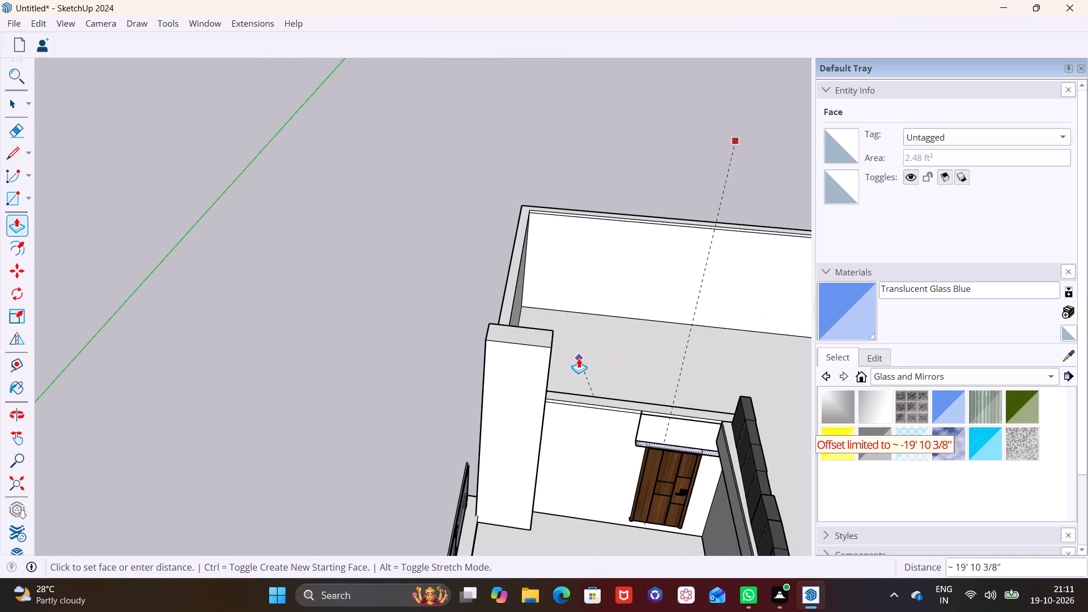
left_click(554, 334)
Push/Pull the tall white column's side face about 1' 1 3/4" toward the door panel to widen the column.
scroll(651, 369, "down", 3)
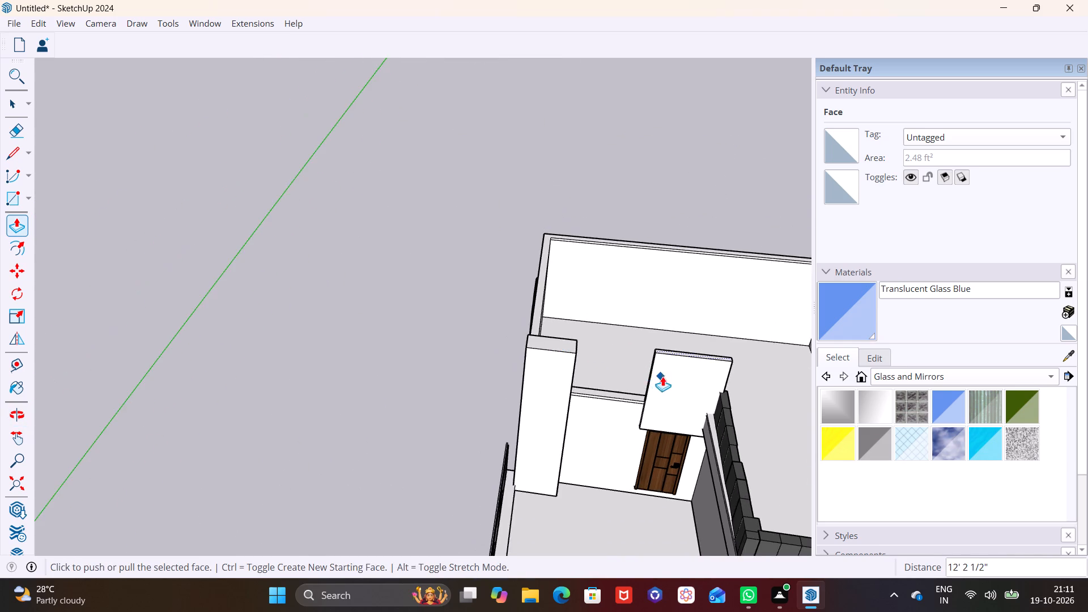
middle_click_drag(672, 375, 720, 193)
scroll(670, 303, "down", 3)
middle_click_drag(630, 348, 553, 328)
middle_click_drag(529, 329, 343, 292)
middle_click_drag(523, 399, 624, 411)
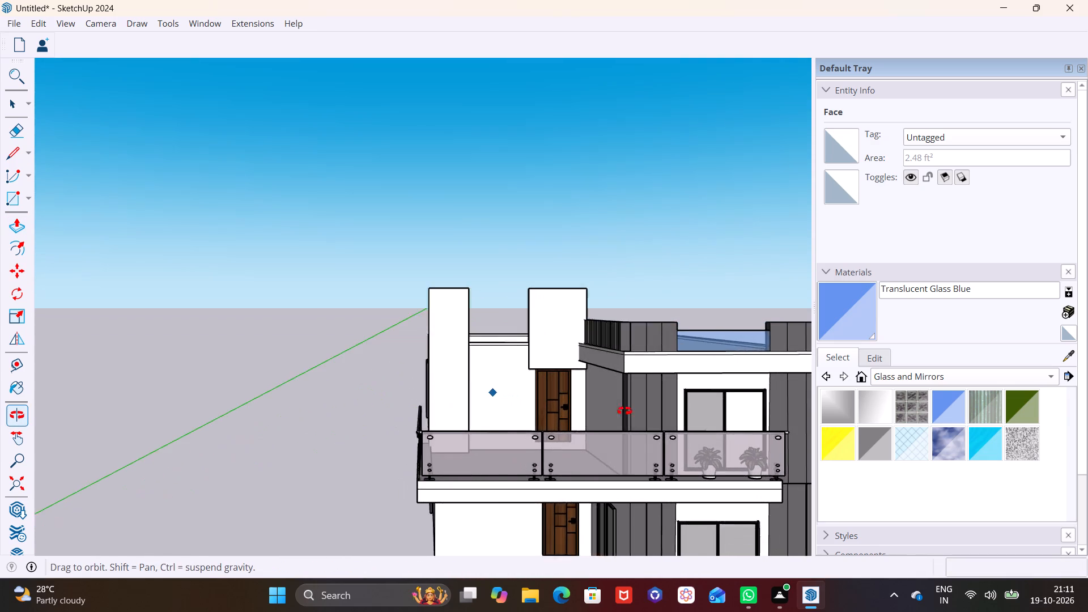
middle_click_drag(624, 411, 625, 411)
scroll(520, 341, "up", 6)
middle_click_drag(476, 352, 397, 352)
scroll(388, 329, "up", 5)
key("space")
left_click(450, 350)
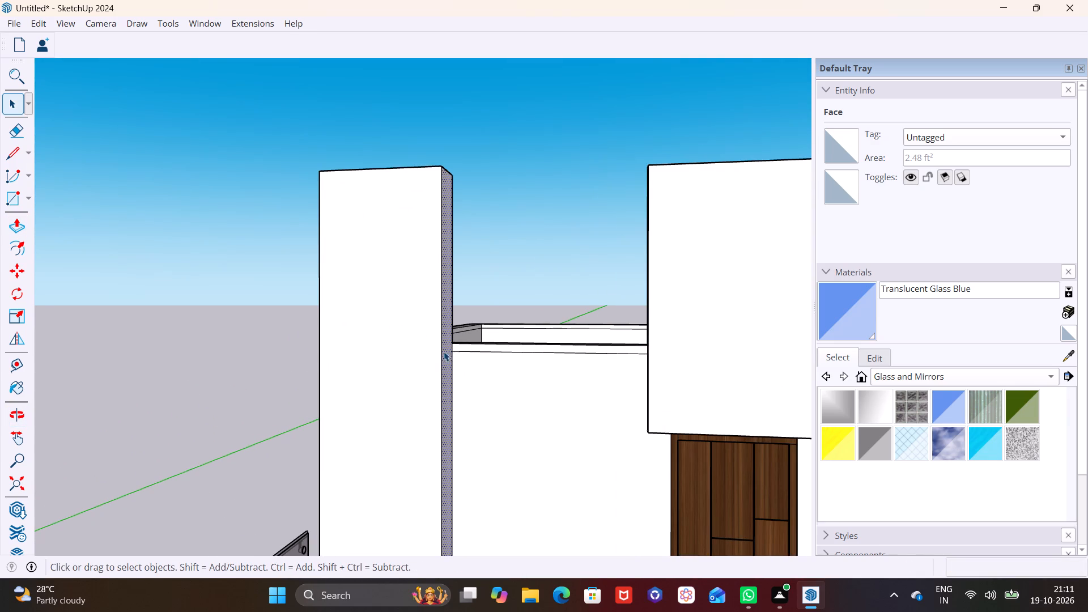
left_click(23, 230)
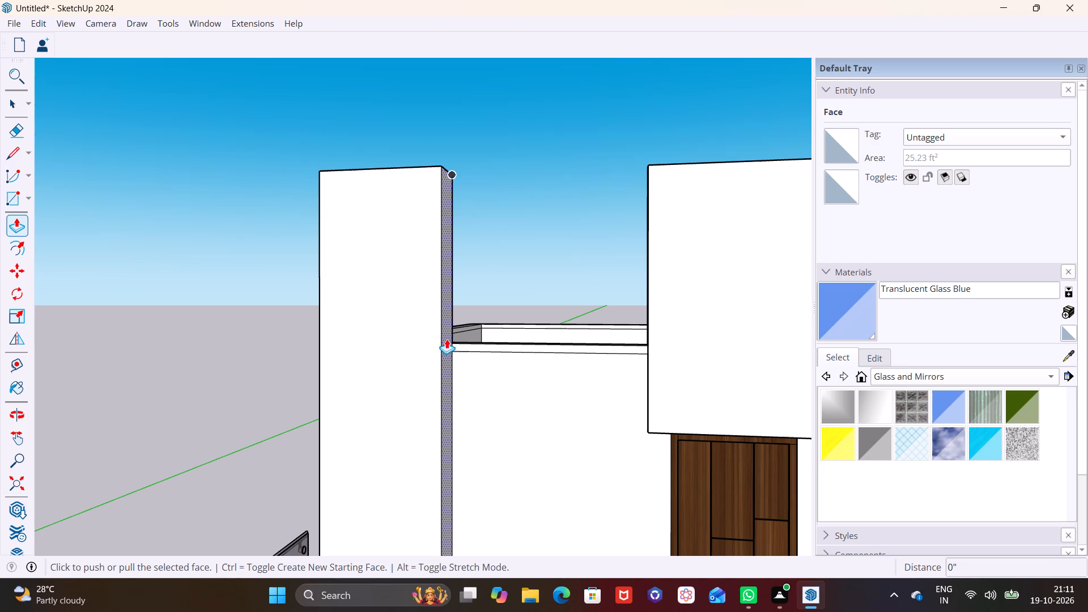
left_click(447, 339)
left_click(489, 341)
Pull the column's same side face a further 9" or so toward the door panel.
scroll(561, 385, "down", 6)
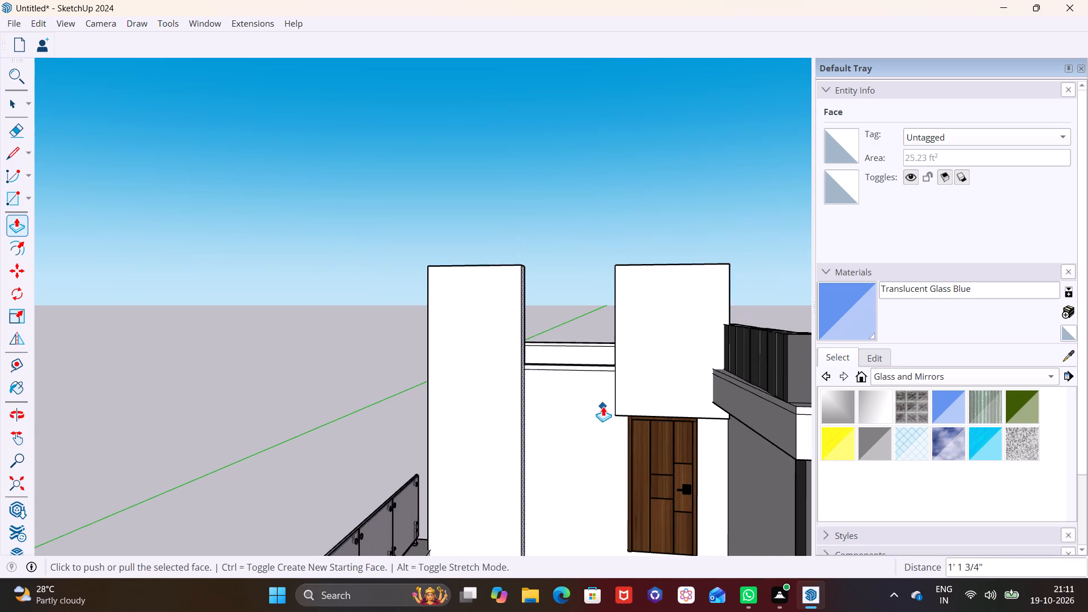
middle_click_drag(603, 406, 674, 417)
scroll(522, 337, "up", 4)
middle_click_drag(493, 342, 421, 342)
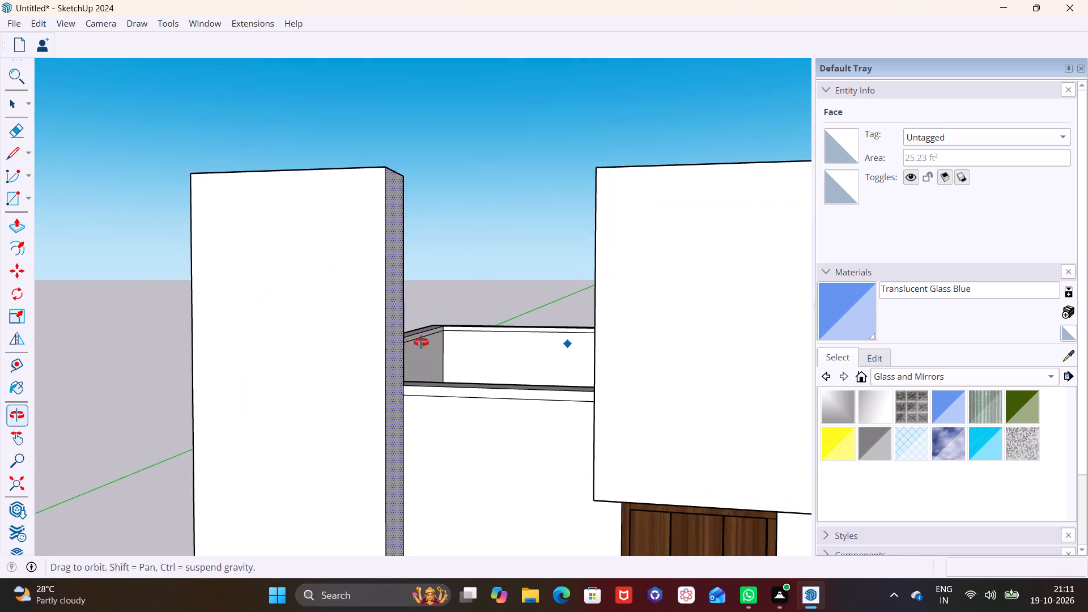
middle_click_drag(421, 342, 420, 342)
left_click(390, 331)
left_click(427, 329)
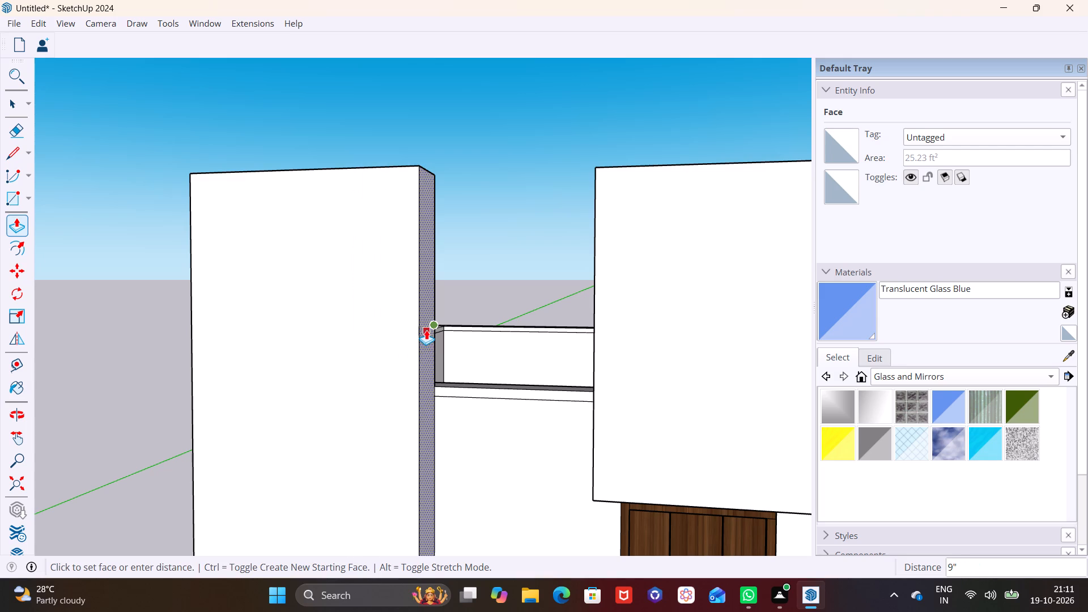
left_click(426, 330)
key("space")
Examine the widened column and the raised door panel in proportion to the balcony and roof from several angles.
scroll(452, 332, "down", 7)
middle_click_drag(469, 359, 567, 362)
scroll(505, 333, "up", 2)
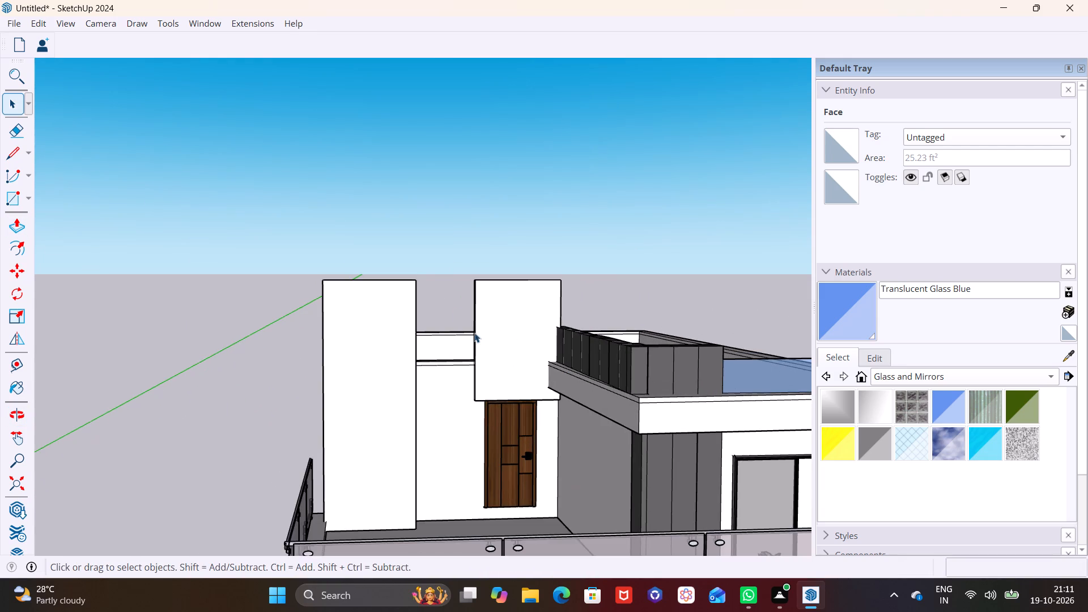
scroll(474, 333, "up", 1)
middle_click_drag(474, 333, 482, 289)
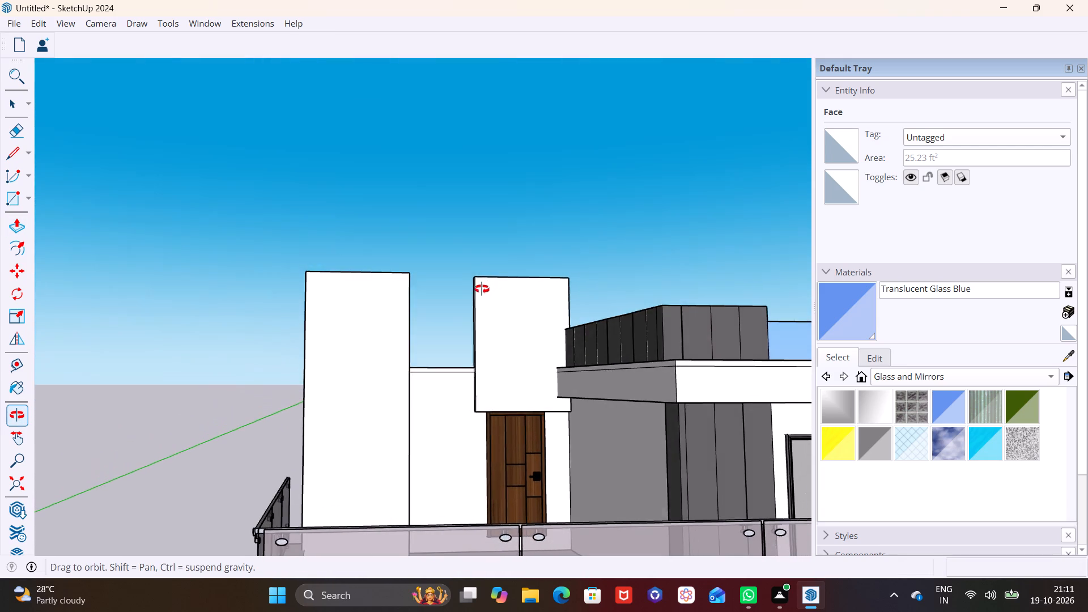
middle_click_drag(482, 289, 464, 294)
scroll(407, 350, "down", 2)
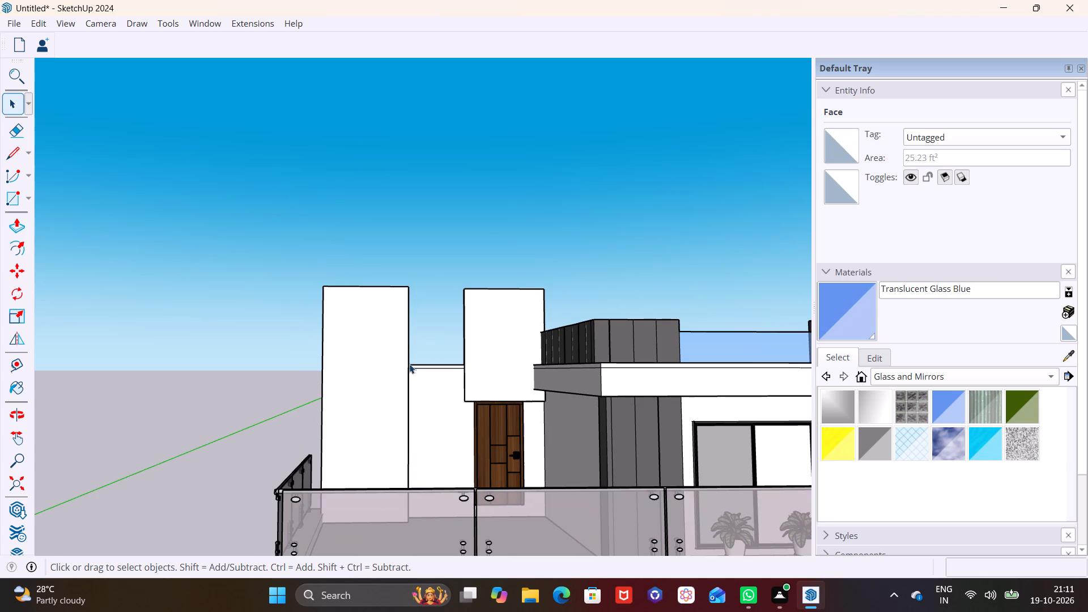
middle_click_drag(445, 390, 445, 316)
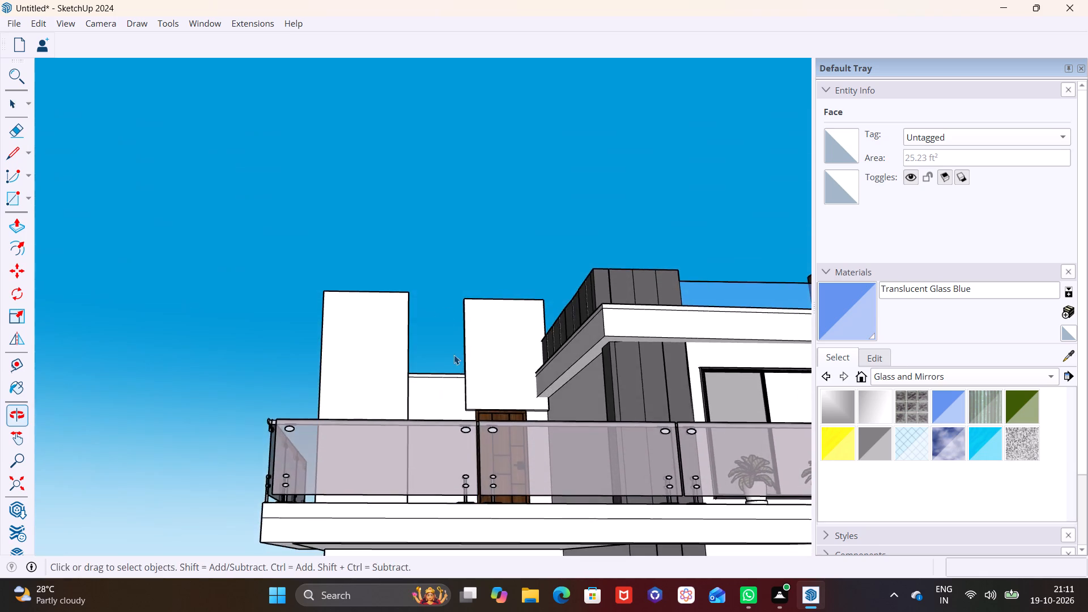
middle_click_drag(458, 401, 461, 465)
Draw a vertical line about 7' 9 1/4" long from the panel's lower back corner down the wall to the balcony floor.
scroll(472, 401, "up", 8)
middle_click_drag(474, 411, 591, 261, "shift")
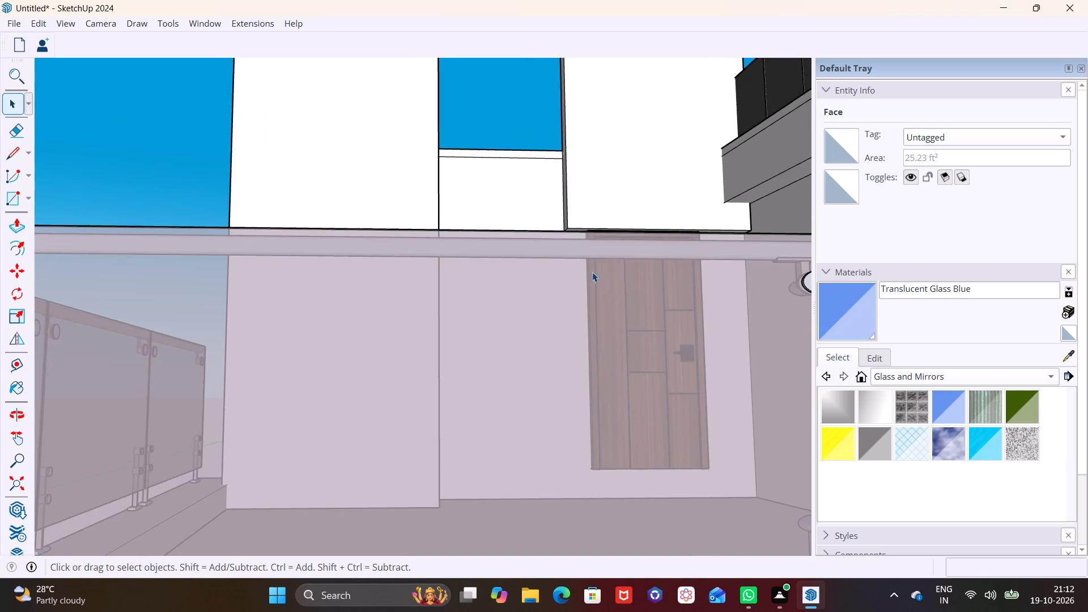
middle_click_drag(590, 272, 631, 358)
middle_click_drag(498, 127, 461, 270, "shift")
middle_click_drag(525, 228, 601, 173)
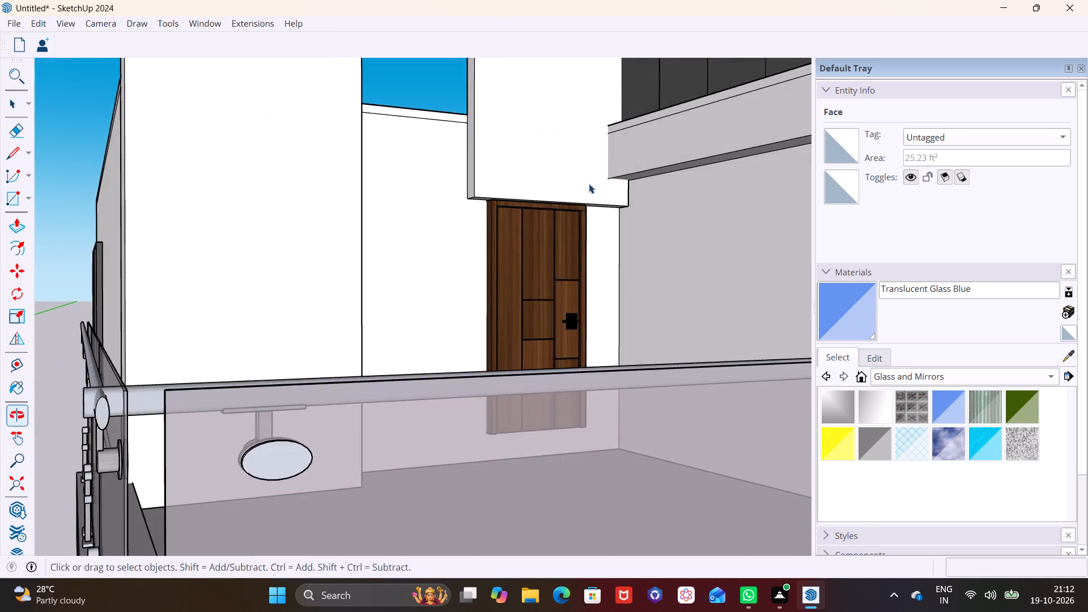
scroll(415, 238, "up", 6)
middle_click_drag(475, 259, 470, 248)
scroll(475, 250, "down", 2)
middle_click_drag(518, 277, 519, 254, "shift")
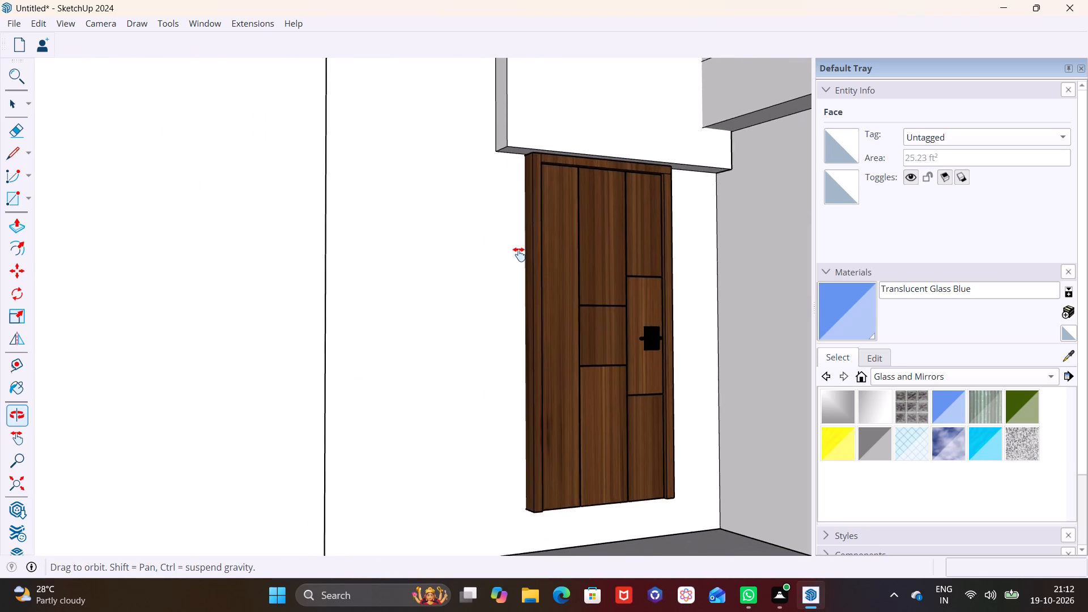
middle_click_drag(519, 254, 519, 256, "shift")
left_click(19, 152)
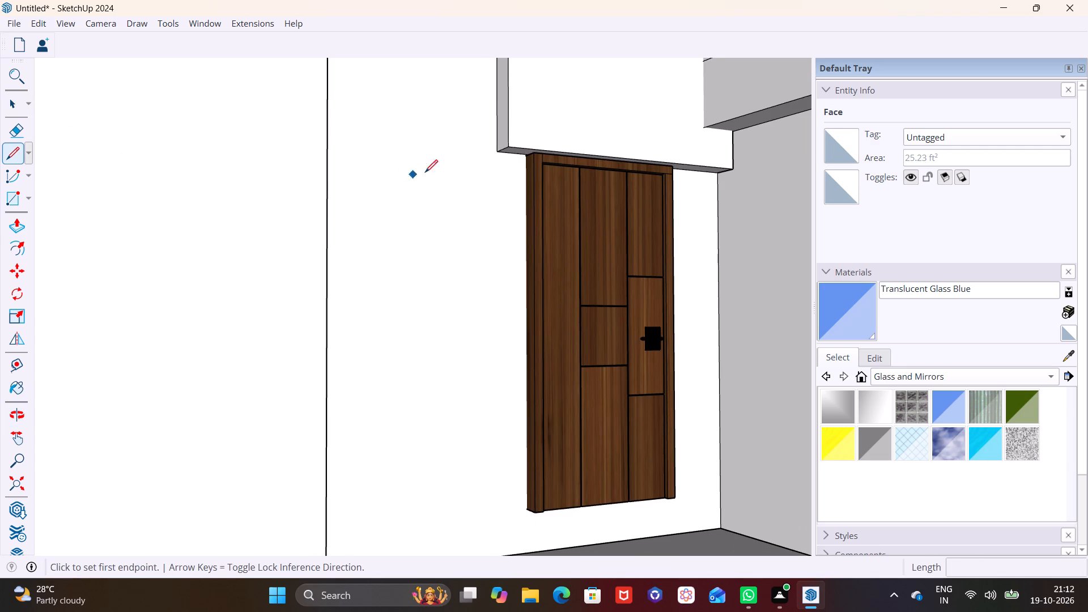
left_click(503, 155)
scroll(492, 333, "down", 2)
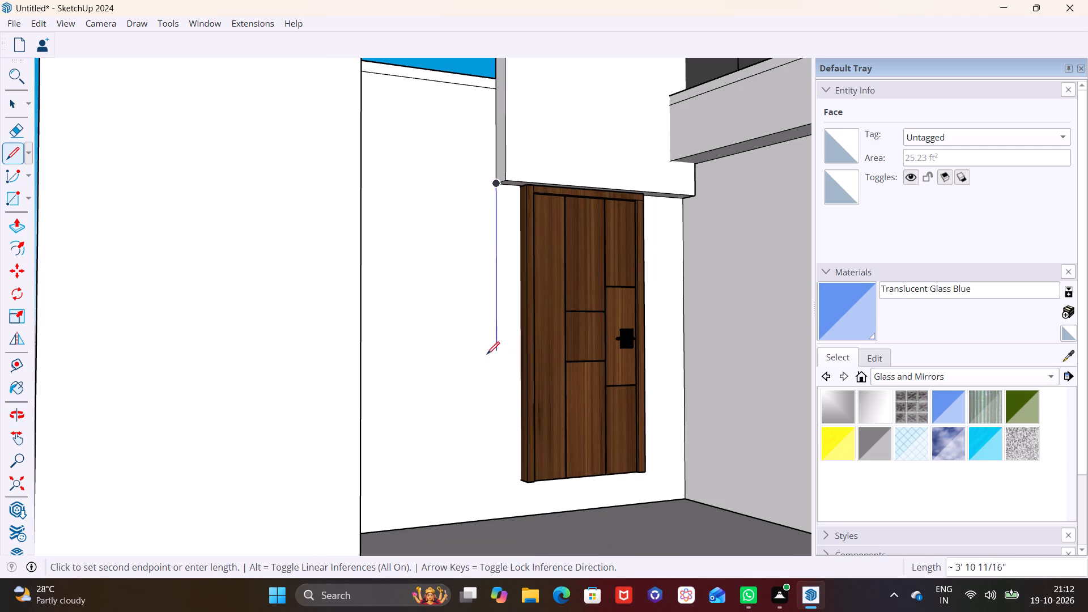
left_click(501, 518)
key("space")
Draw a line about 5 1/2" long across the raised panel's underside, just beside the door frame's edge away from the handle.
left_click(502, 311)
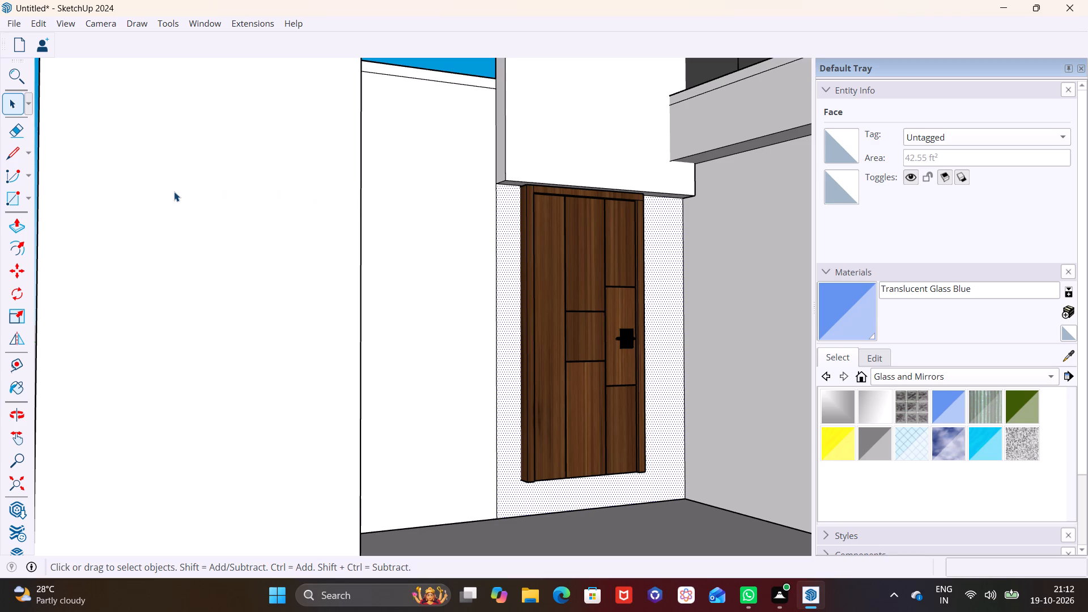
scroll(542, 186, "up", 2)
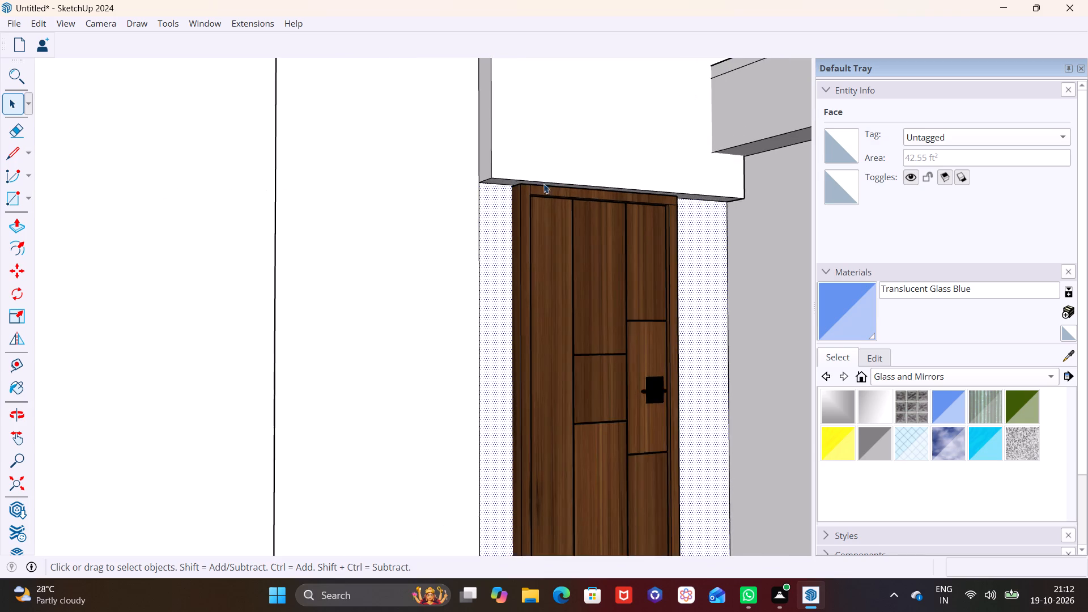
scroll(543, 184, "up", 7)
middle_click_drag(531, 178, 573, 55)
scroll(455, 226, "up", 5)
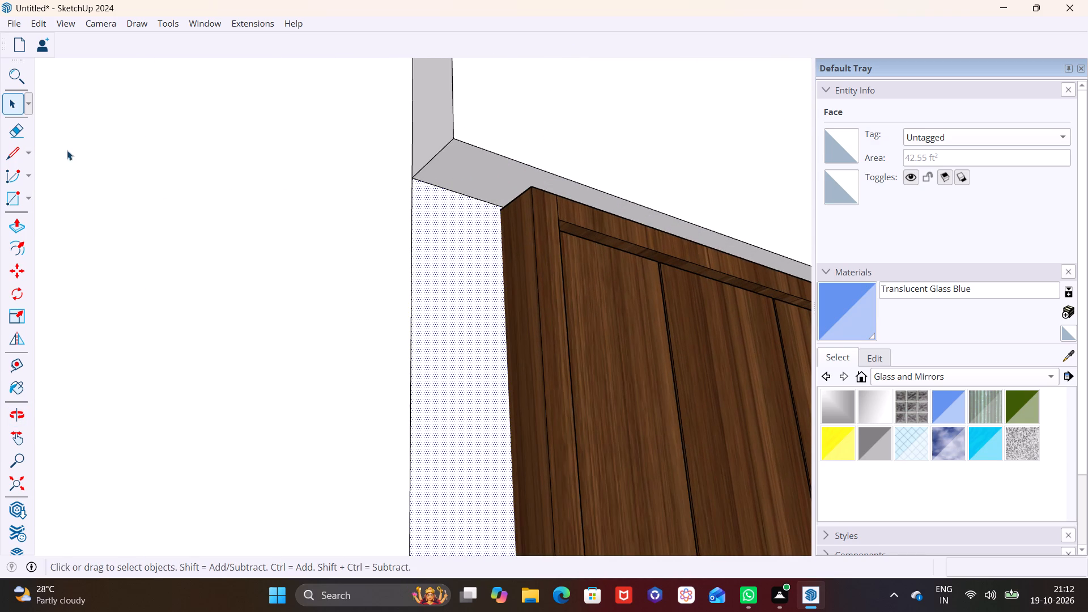
left_click(15, 154)
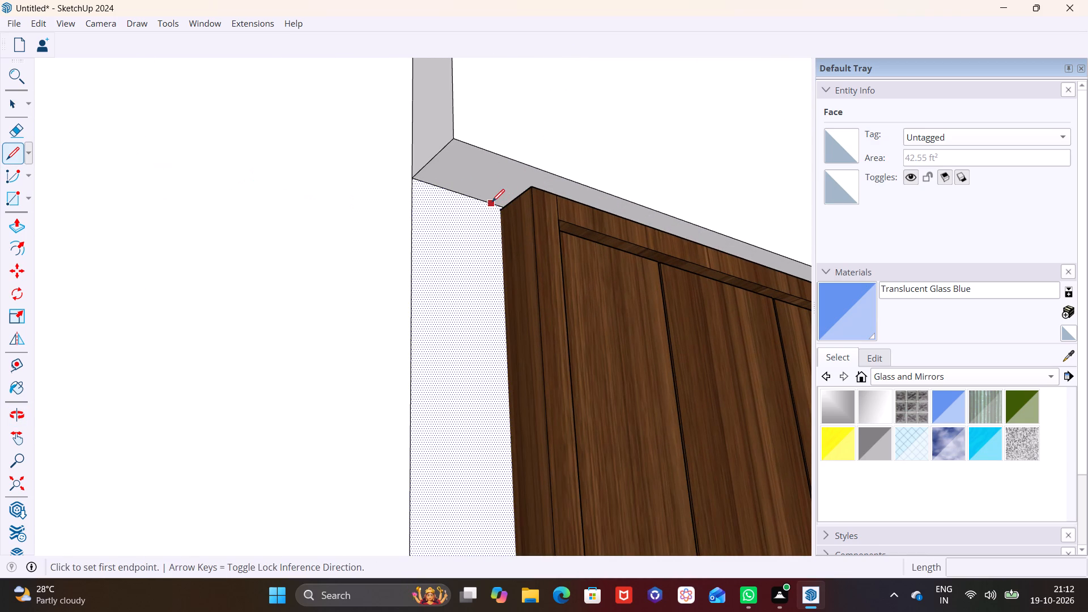
left_click_drag(491, 201, 491, 196)
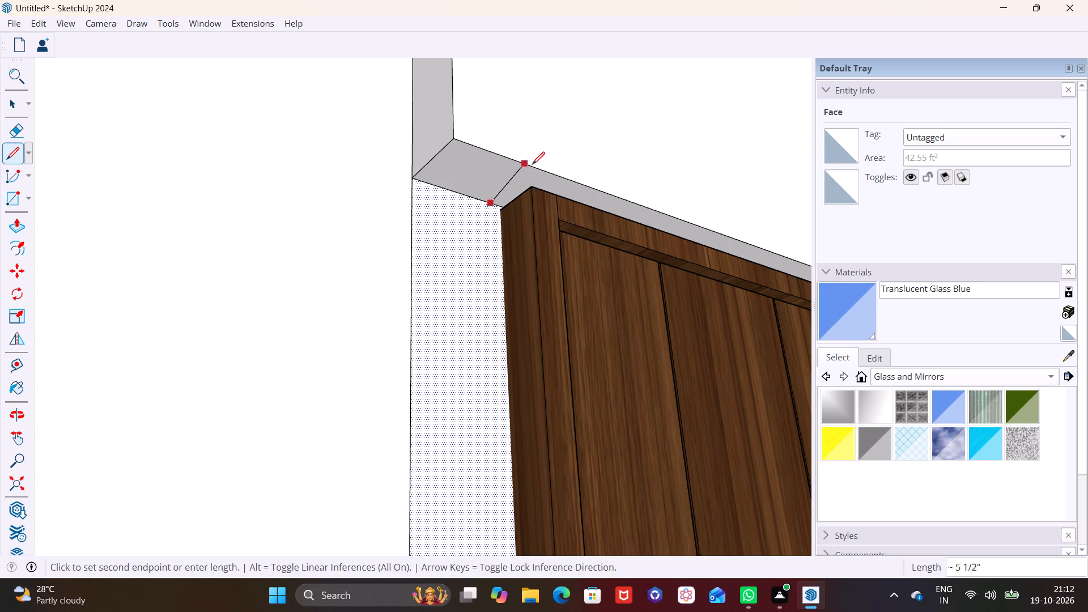
left_click(533, 164)
Push/Pull the small underside face beside the door about 7' 1 11/16" downward to form a vertical side strip.
key("space")
left_click(481, 175)
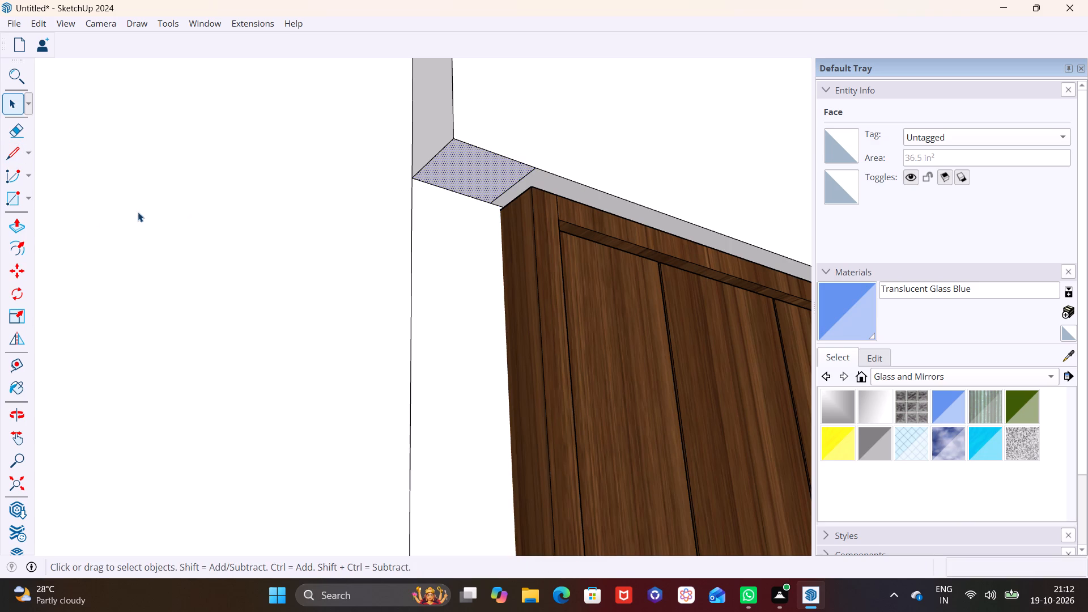
left_click(18, 220)
left_click(498, 182)
scroll(464, 336, "down", 2)
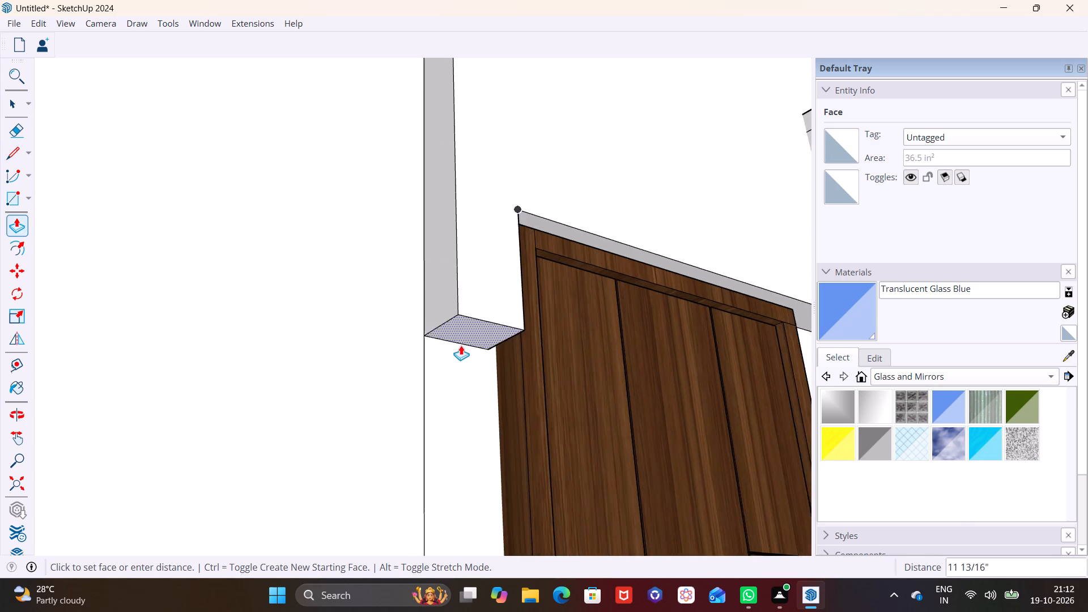
scroll(461, 345, "down", 9)
middle_click_drag(458, 352, 356, 476)
scroll(307, 381, "down", 3)
middle_click_drag(307, 376, 334, 203)
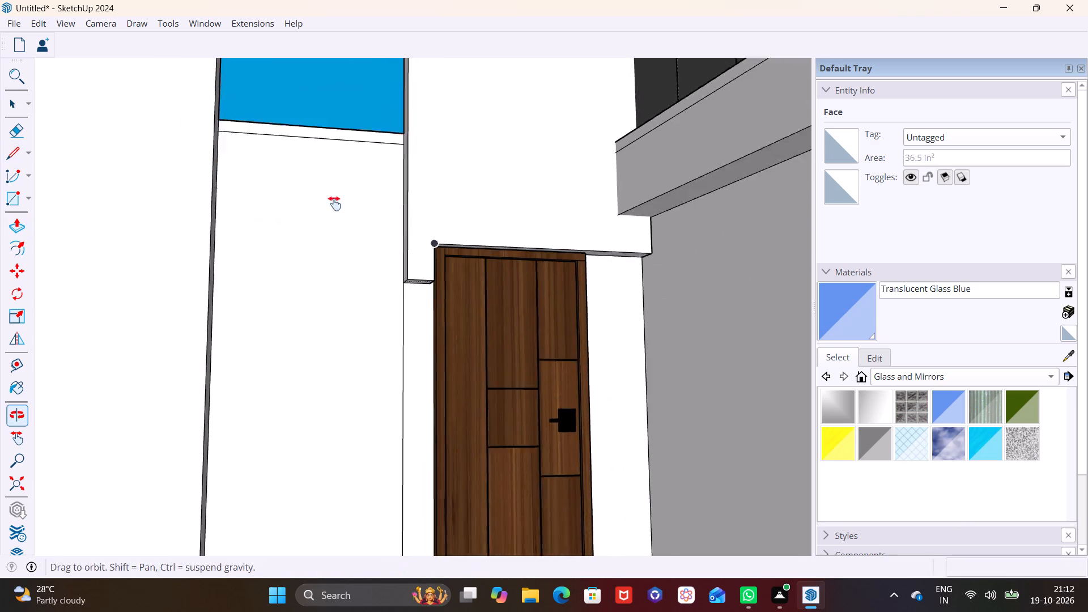
middle_click_drag(334, 203, 339, 185)
middle_click_drag(354, 389, 367, 250, "shift")
middle_click_drag(411, 271, 372, 354)
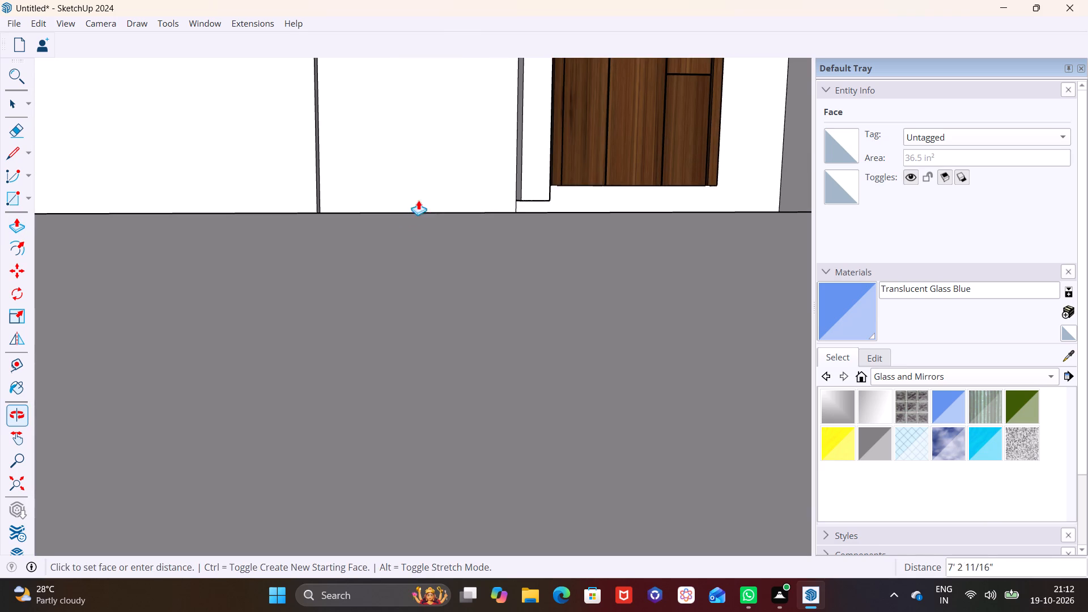
left_click(529, 212)
Extend the side strip's bottom a further 7 9/16" or so down to the balcony floor.
middle_click_drag(541, 208, 487, 274)
scroll(482, 278, "up", 3)
middle_click_drag(487, 270, 518, 128)
middle_click_drag(503, 176, 448, 327)
scroll(493, 185, "up", 3)
middle_click_drag(495, 231, 512, 181)
middle_click_drag(506, 193, 492, 213)
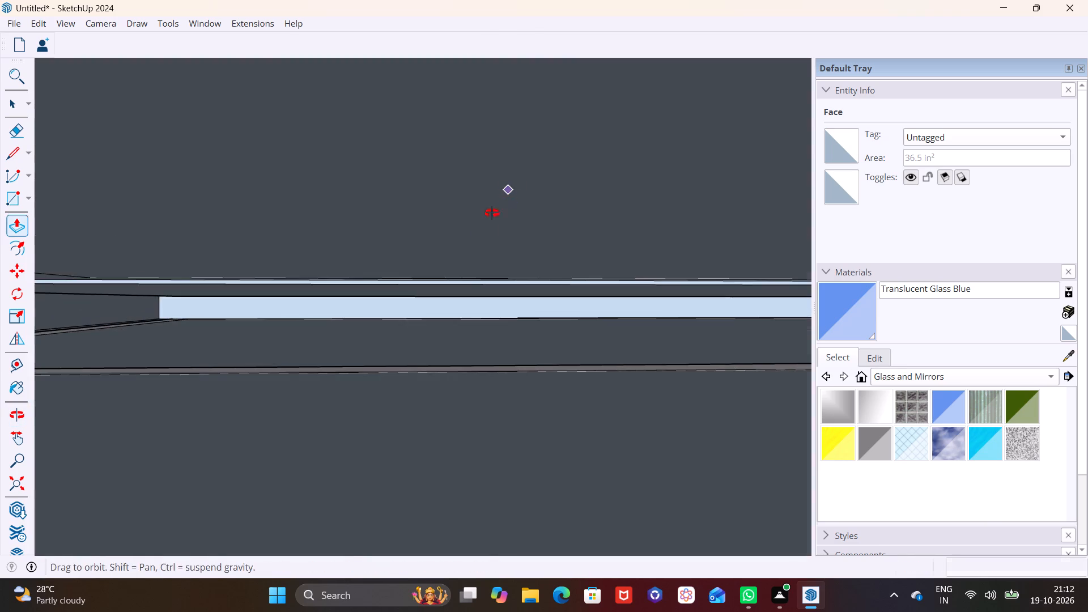
middle_click_drag(492, 213, 477, 238)
scroll(511, 142, "up", 5)
left_click(587, 115)
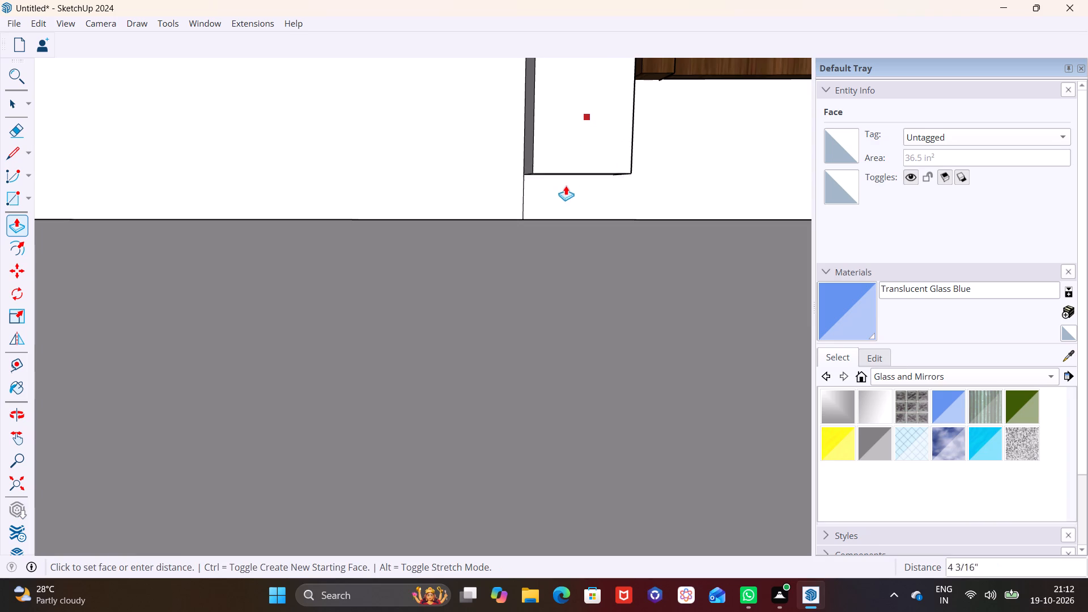
left_click(559, 222)
Push/Pull the strip's inner side face about 7/8" toward the door frame to close the gap.
scroll(640, 219, "down", 9)
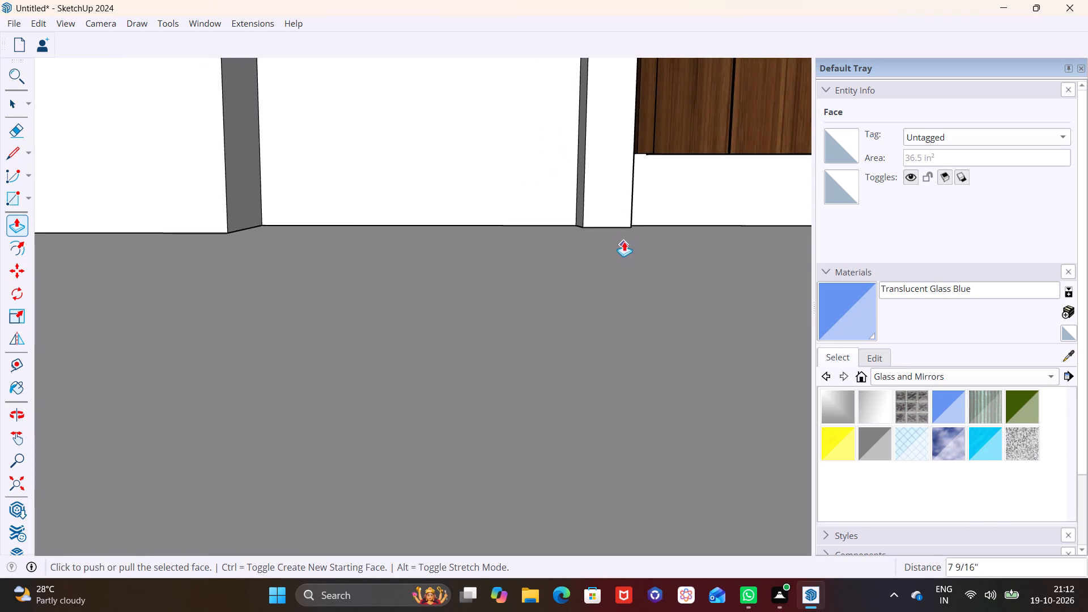
middle_click_drag(624, 241, 377, 355)
middle_click_drag(533, 199, 433, 368)
scroll(375, 192, "up", 5)
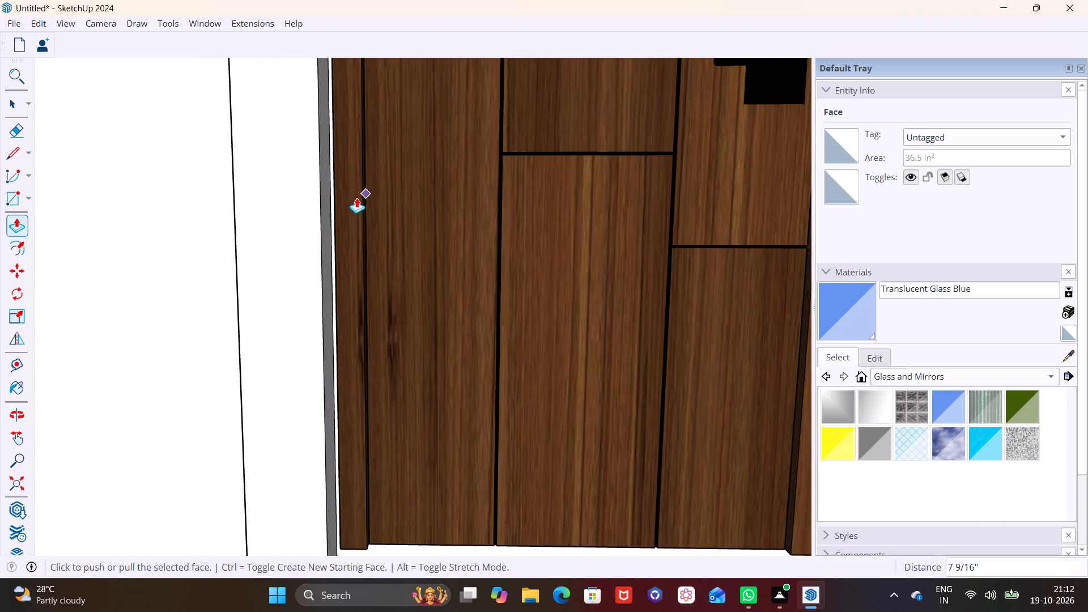
middle_click_drag(356, 198, 294, 202)
key("space")
left_click(308, 222)
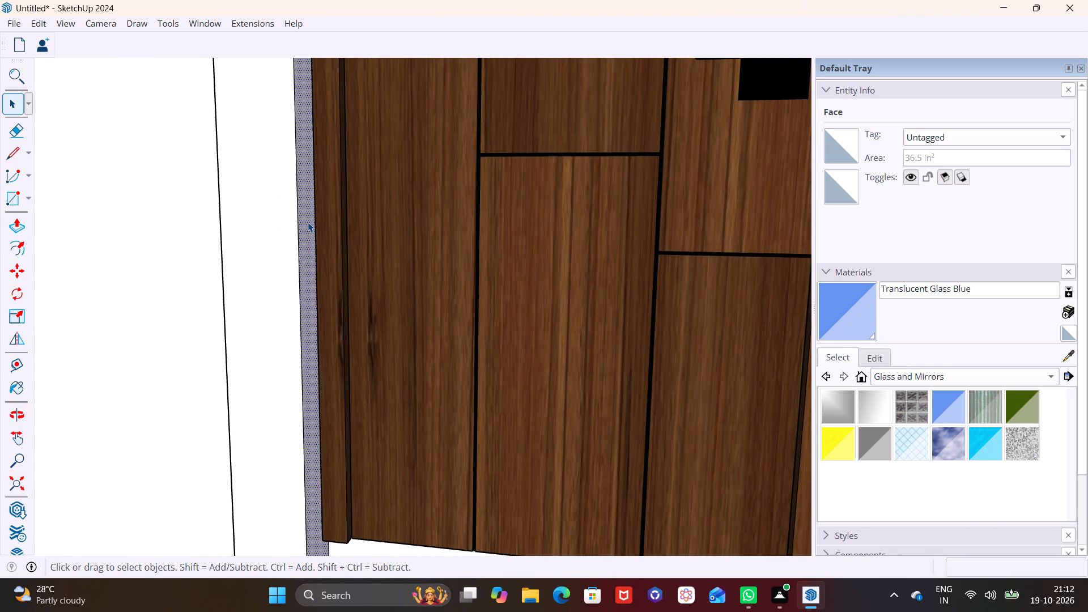
left_click(14, 227)
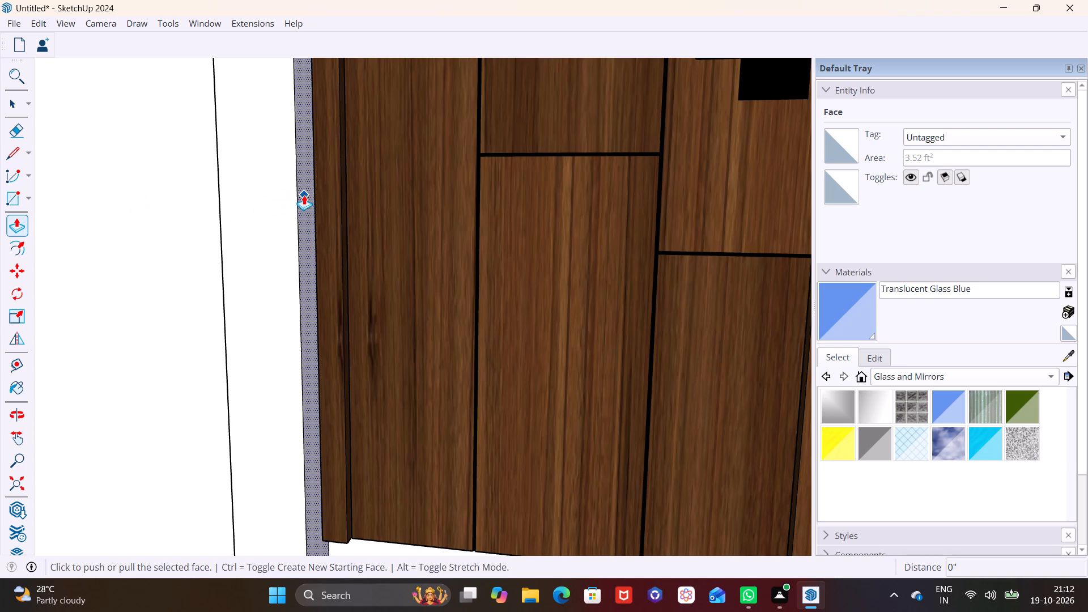
left_click(304, 195)
left_click(317, 191)
key("space")
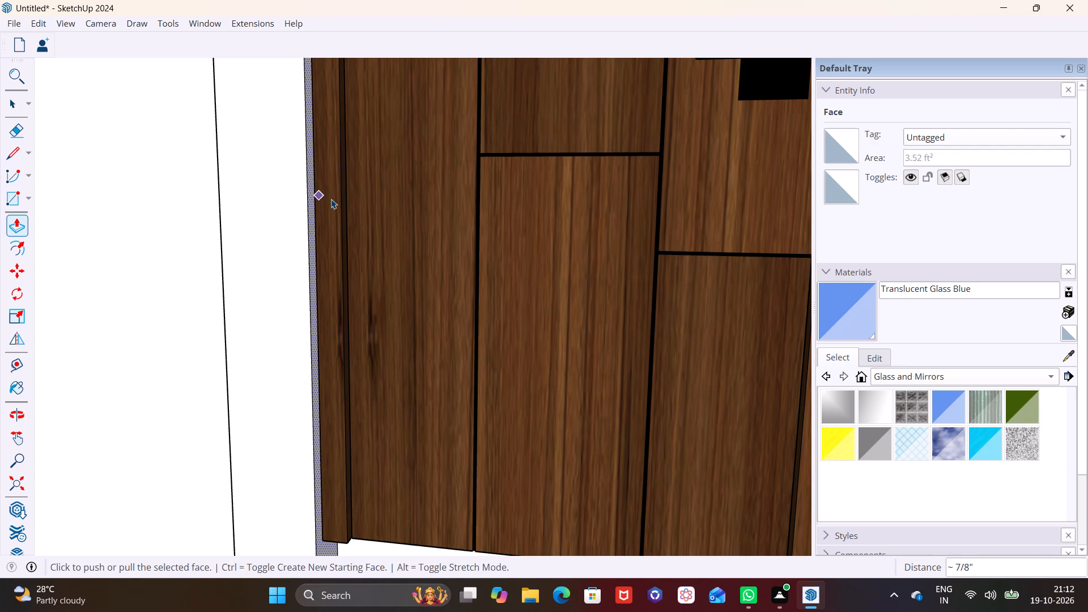
Draw a short line across the raised panel's underside a little beyond the door frame's handle-side edge.
scroll(362, 206, "down", 11)
scroll(402, 236, "down", 3)
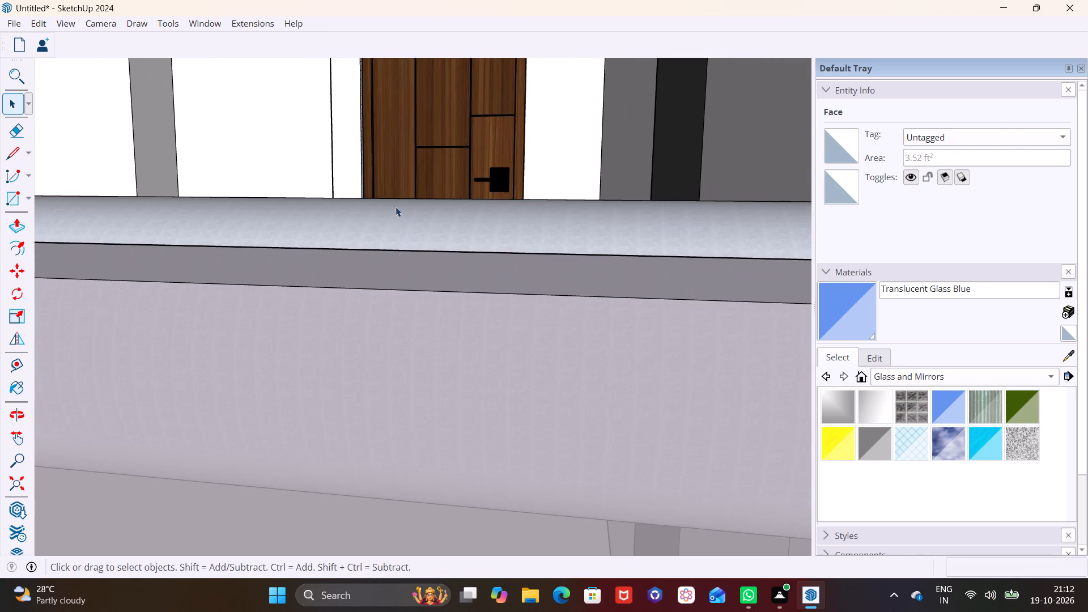
middle_click_drag(420, 163, 505, 317, "shift")
scroll(596, 220, "up", 4)
middle_click_drag(643, 180, 661, 80)
scroll(643, 148, "up", 8)
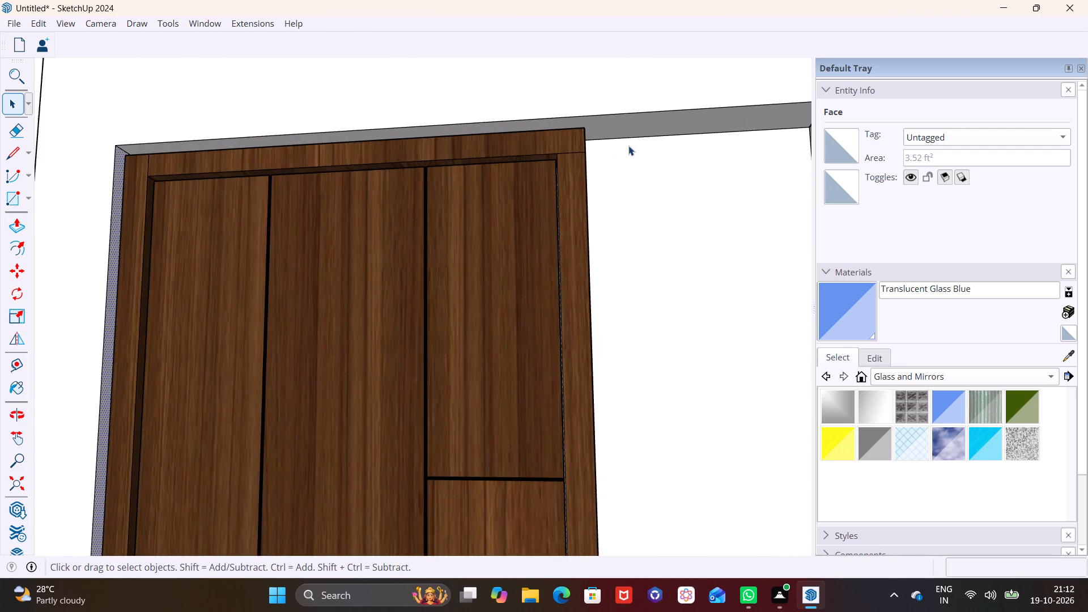
middle_click_drag(623, 144, 614, 96)
left_click_drag(14, 151, 19, 148)
left_click(635, 133)
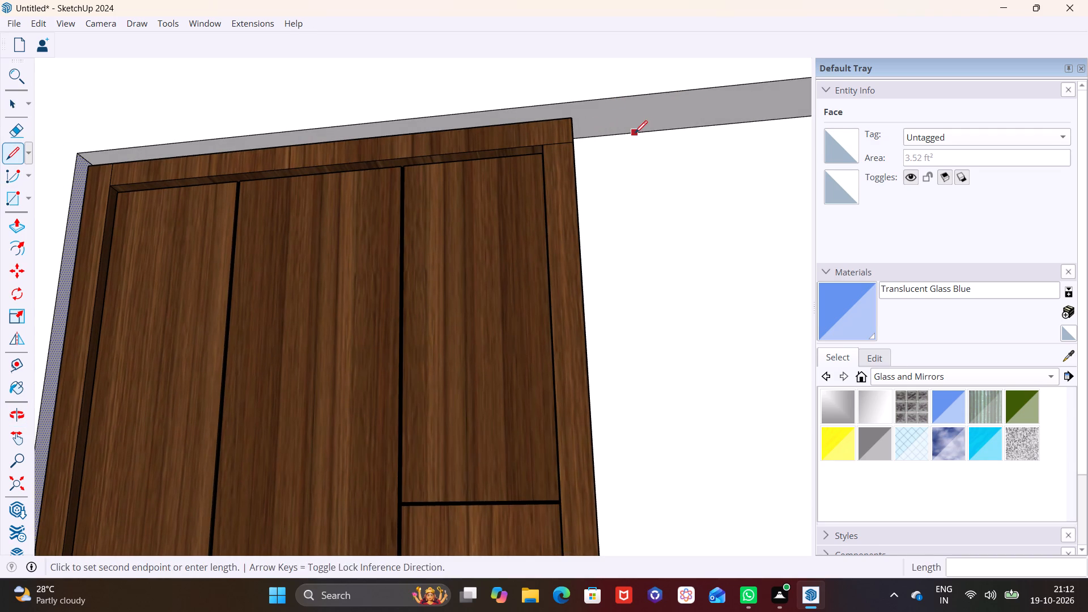
left_click(633, 99)
Push/Pull the handle-side underside face down to the balcony floor, finishing with a pull of about 7' 6 11/16".
key("space")
left_click(695, 115)
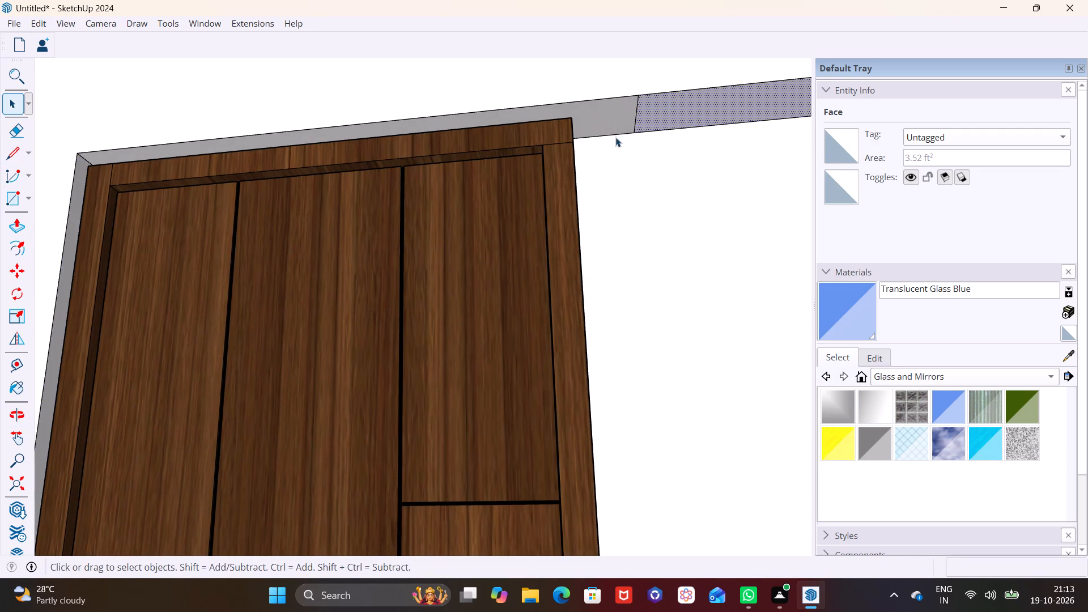
left_click(17, 220)
left_click(696, 123)
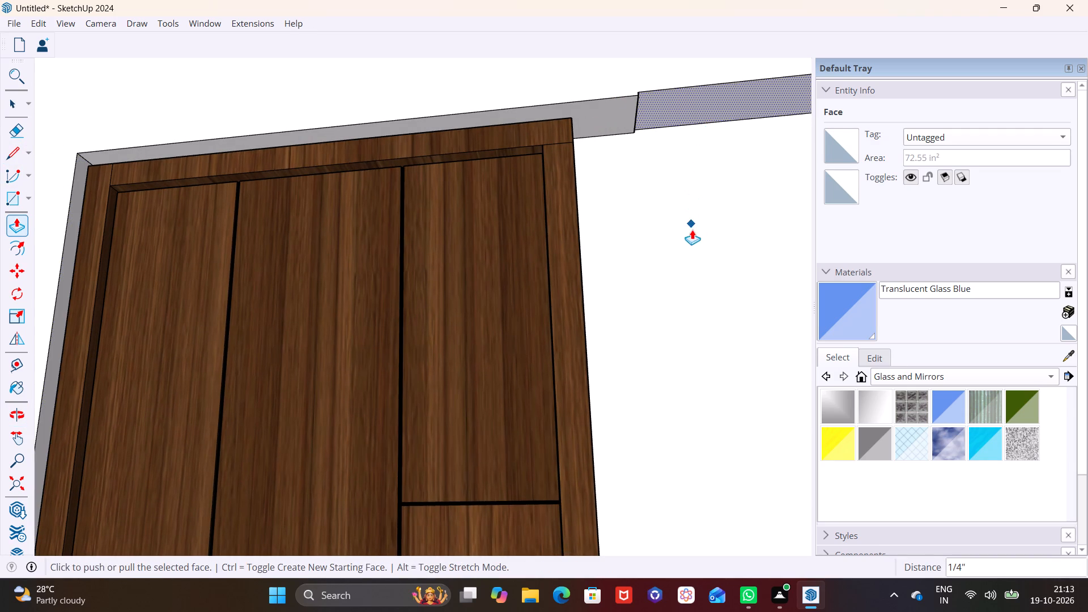
left_click_drag(700, 103, 704, 110)
left_click_drag(696, 120, 705, 134)
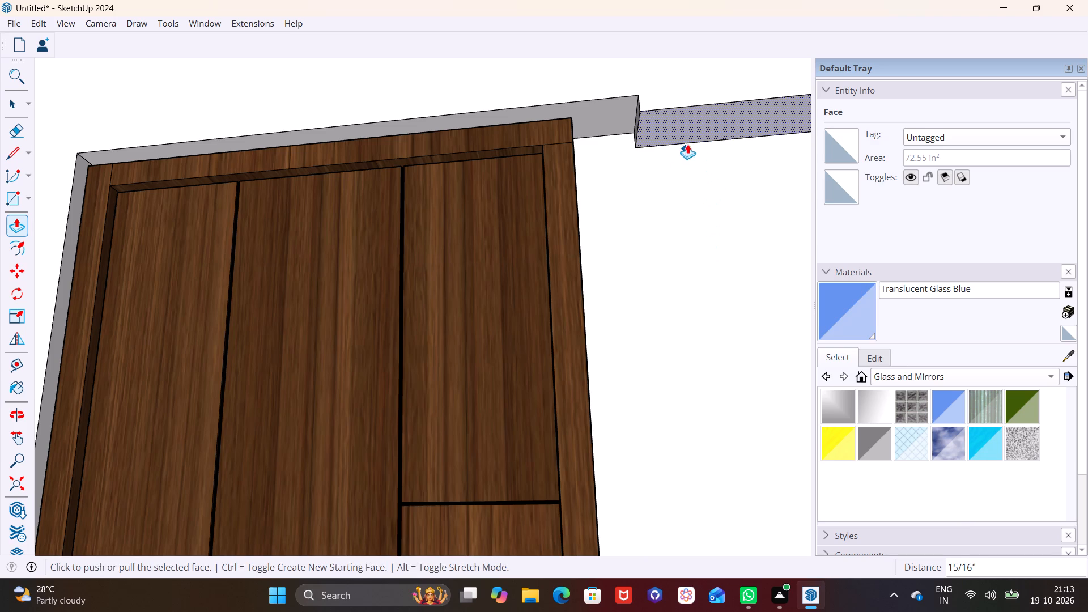
left_click(700, 105)
left_click_drag(701, 121, 709, 256)
left_click(707, 138)
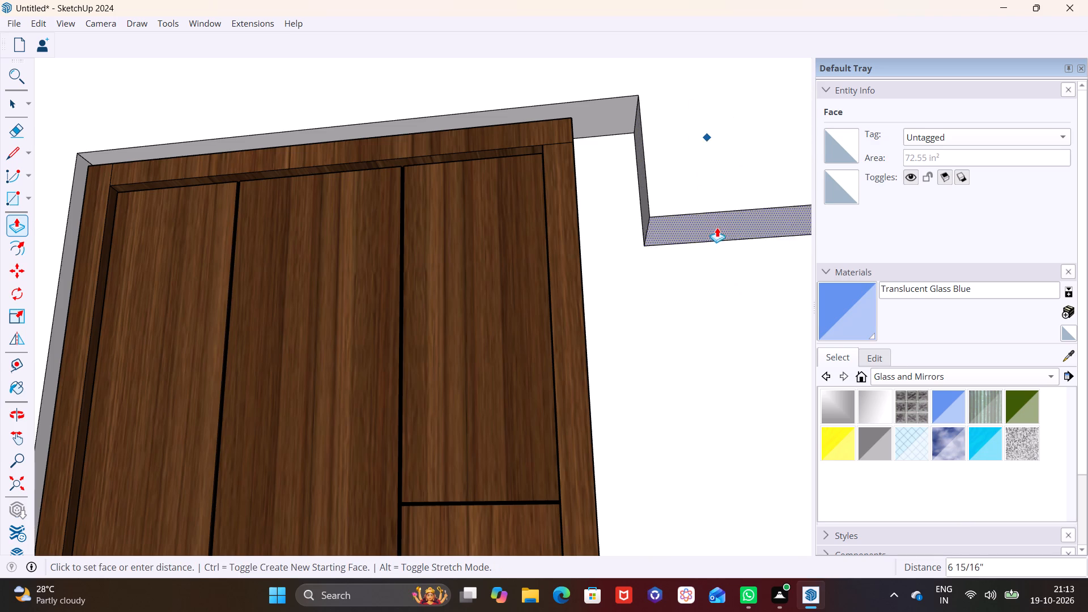
scroll(717, 227, "down", 8)
middle_click_drag(689, 252, 682, 134)
middle_click_drag(677, 202, 672, 389)
middle_click_drag(690, 303, 696, 207, "shift")
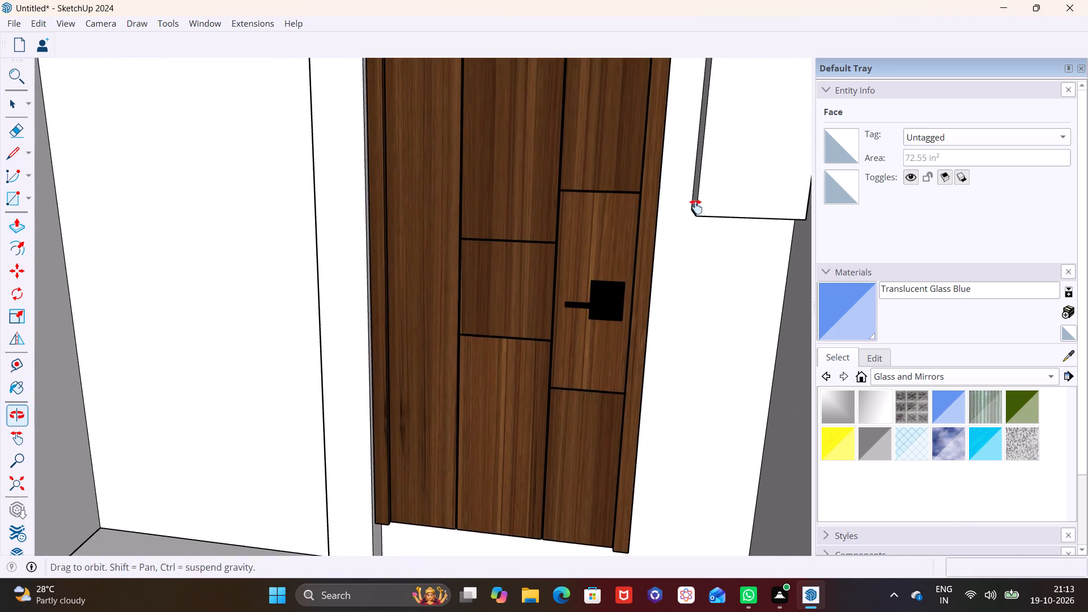
middle_click_drag(696, 207, 696, 206, "shift")
scroll(683, 382, "down", 4)
middle_click_drag(718, 307, 719, 302, "shift")
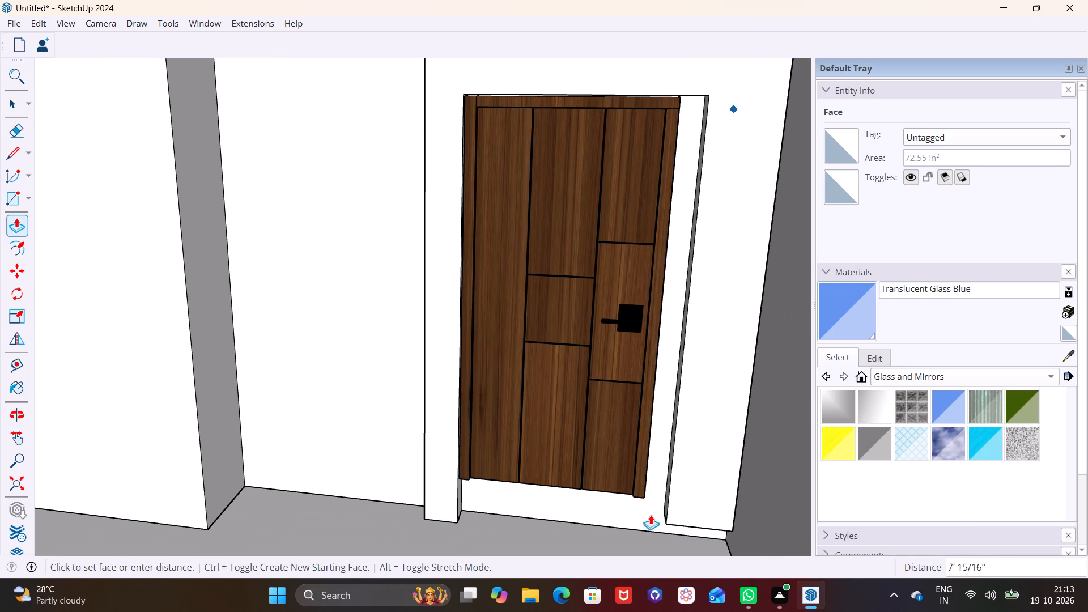
left_click(635, 530)
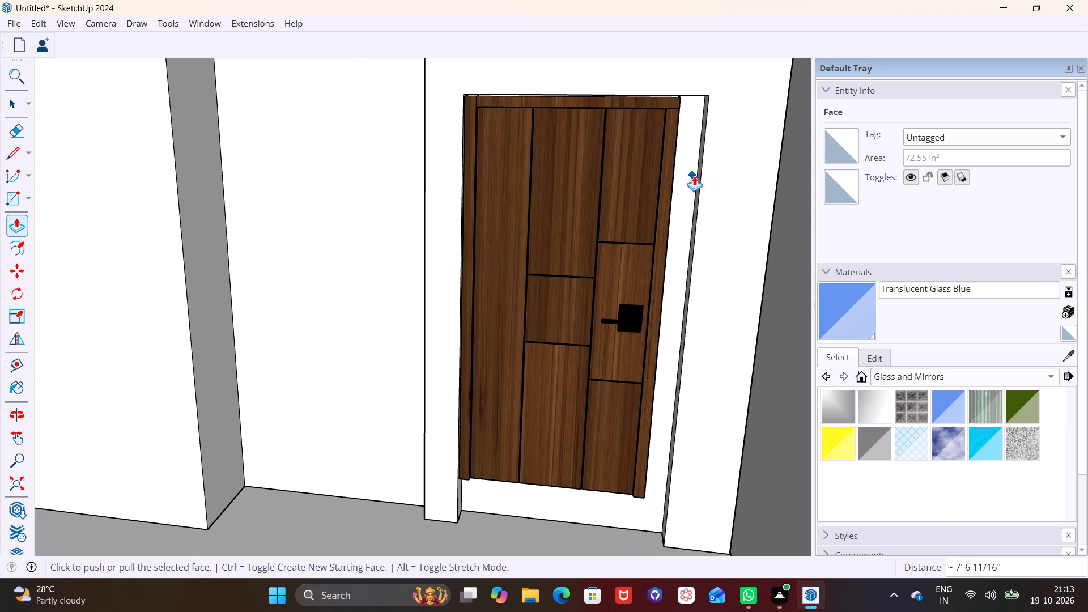
Push/Pull the handle-side strip's inner face about 3 11/16" toward the door frame.
scroll(709, 176, "up", 3)
middle_click_drag(726, 182, 795, 168)
key("space")
left_click(666, 176)
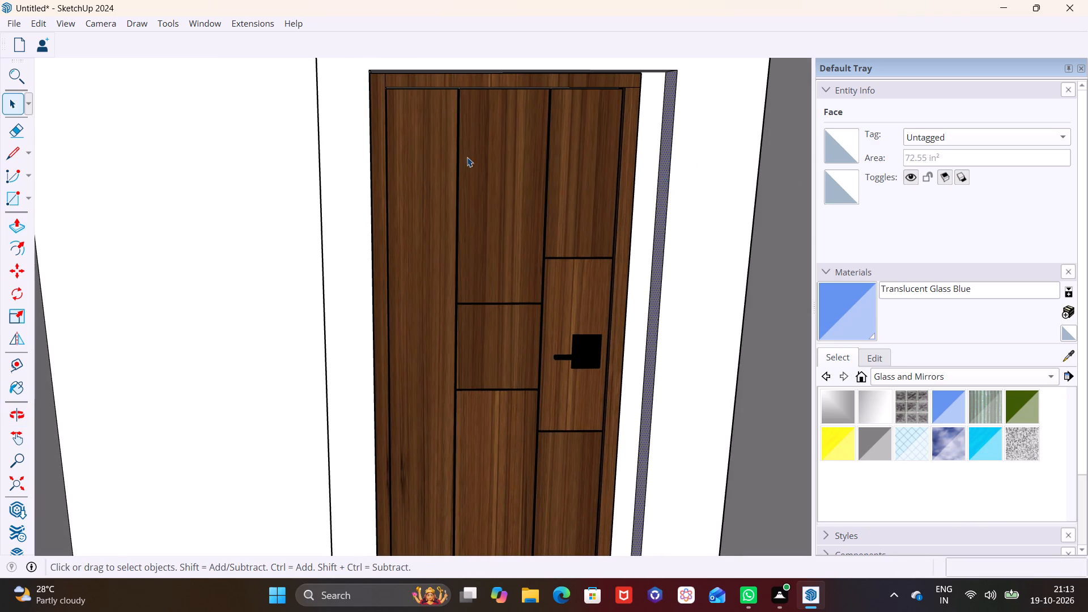
left_click(9, 232)
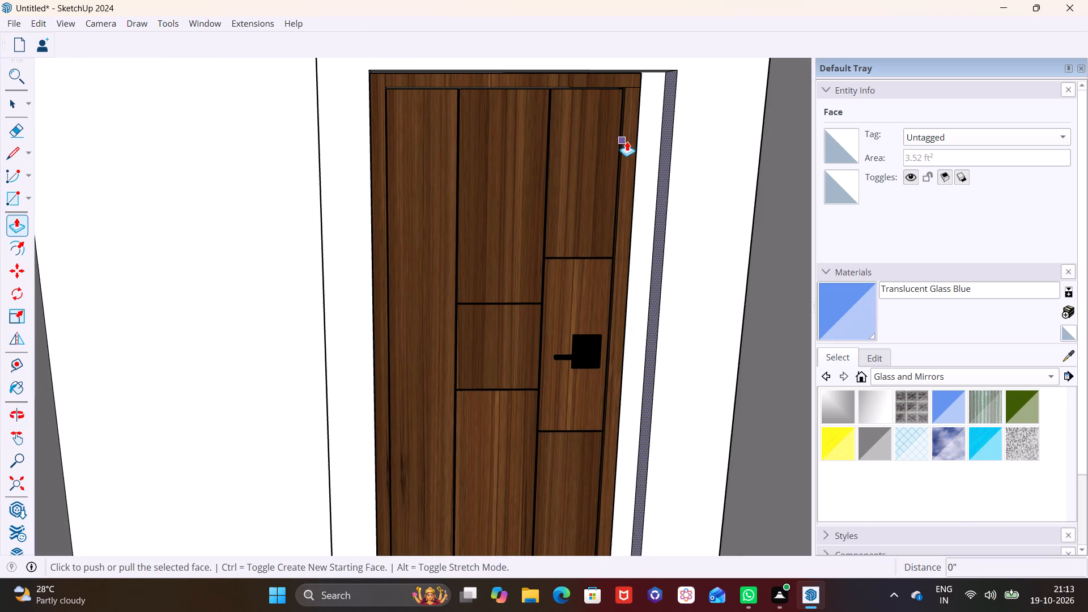
left_click(663, 168)
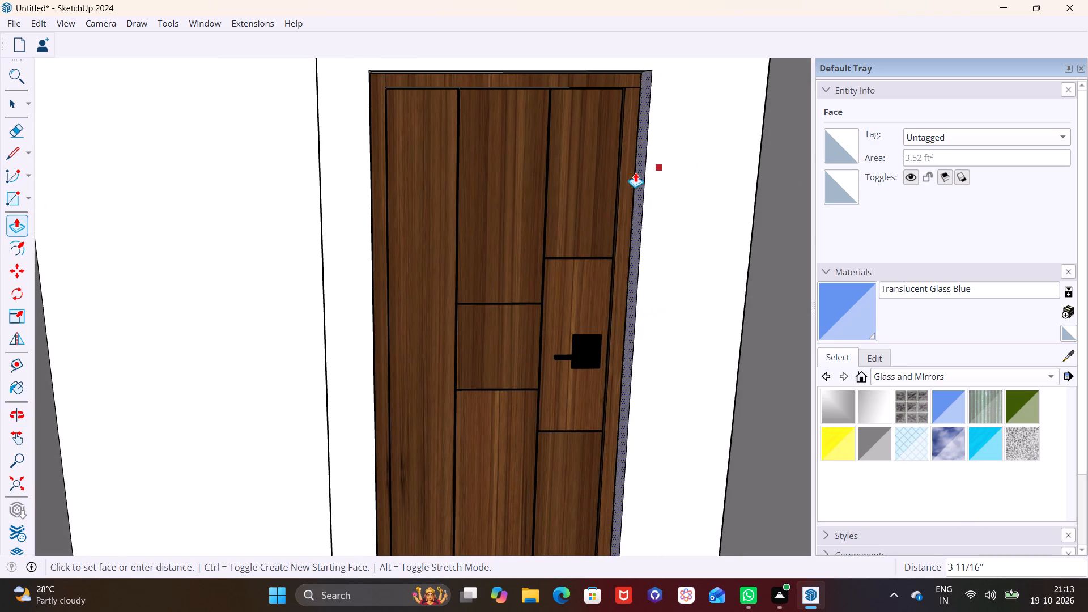
left_click(634, 173)
key("space")
Examine the completed door surround against the white column, balcony and whole house from several angles.
scroll(695, 193, "down", 9)
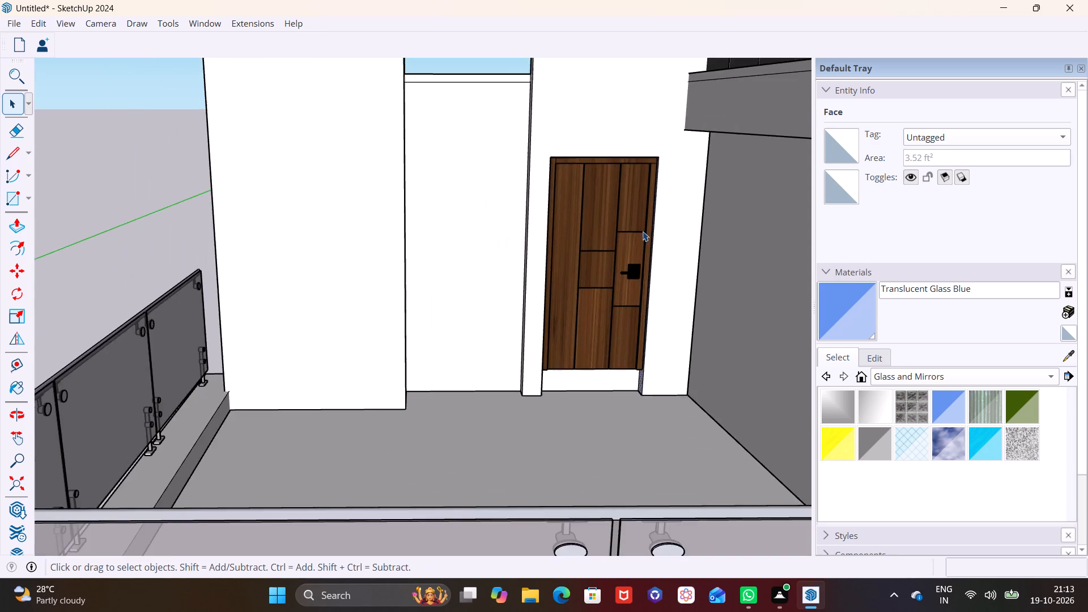
scroll(643, 231, "down", 1)
middle_click_drag(618, 240, 628, 177)
middle_click_drag(579, 133, 556, 291, "shift")
middle_click_drag(558, 286, 575, 289)
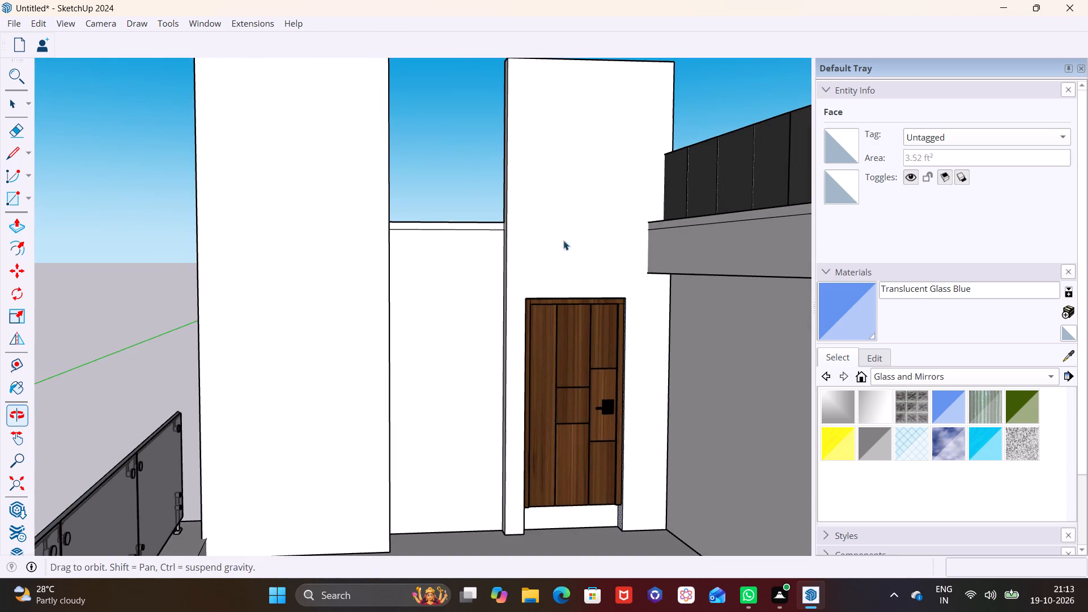
scroll(552, 221, "down", 4)
middle_click_drag(547, 215, 529, 270, "shift")
middle_click_drag(606, 227, 626, 239)
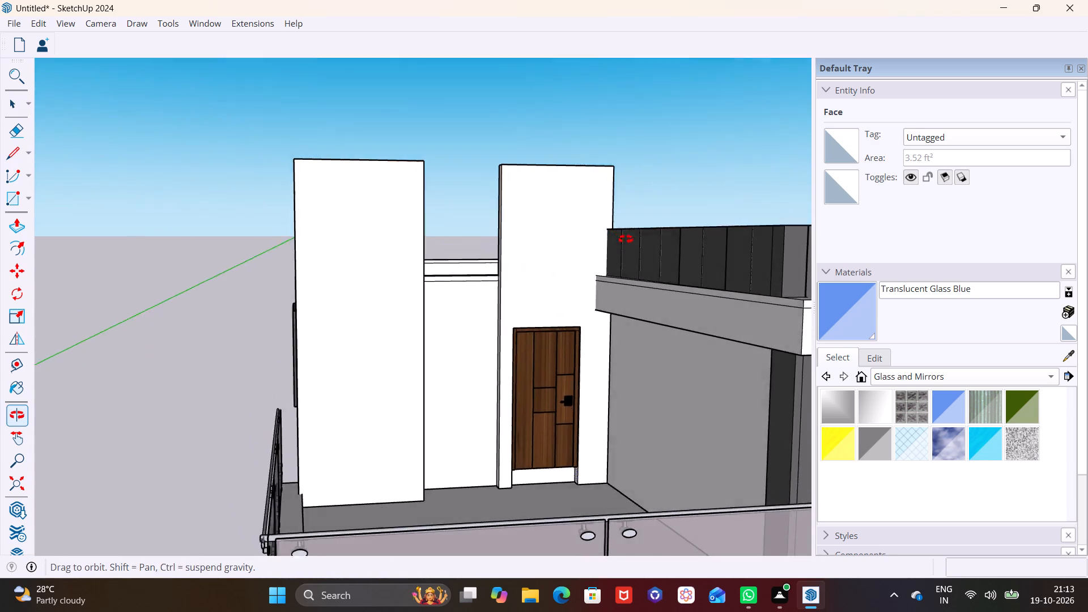
middle_click_drag(626, 239, 678, 237)
middle_click_drag(490, 187, 446, 176)
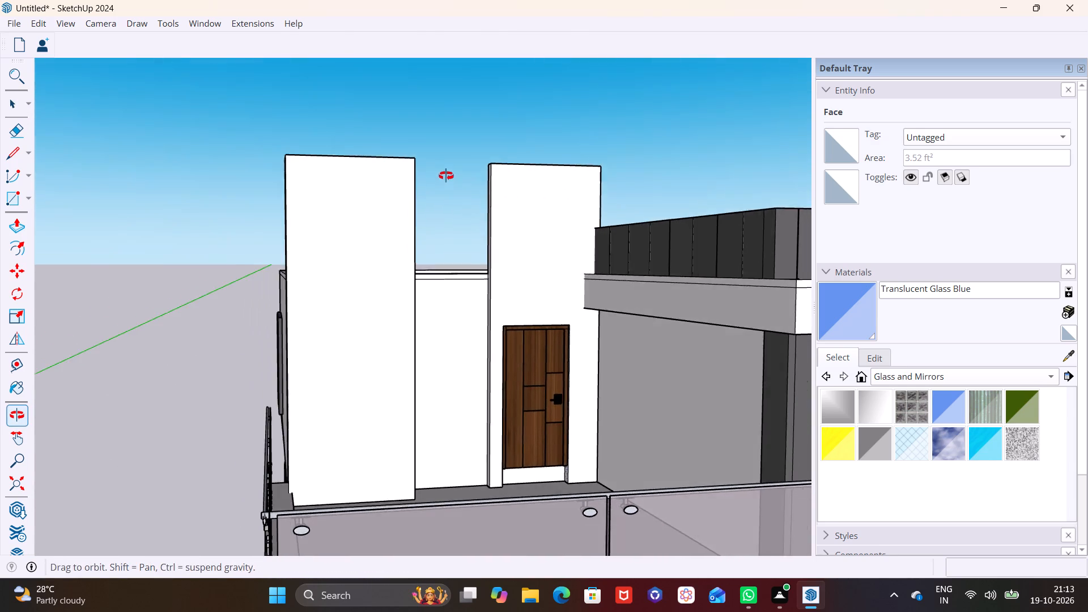
middle_click_drag(446, 176, 446, 174)
scroll(483, 193, "down", 10)
middle_click_drag(546, 241, 425, 220, "shift")
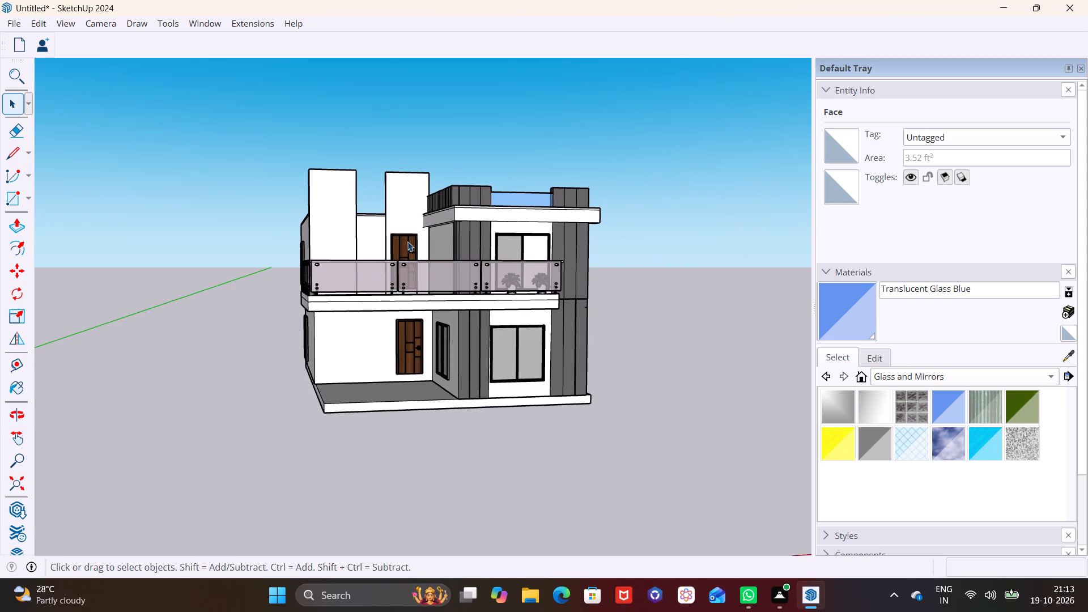
scroll(415, 249, "up", 2)
middle_click_drag(447, 245, 516, 236)
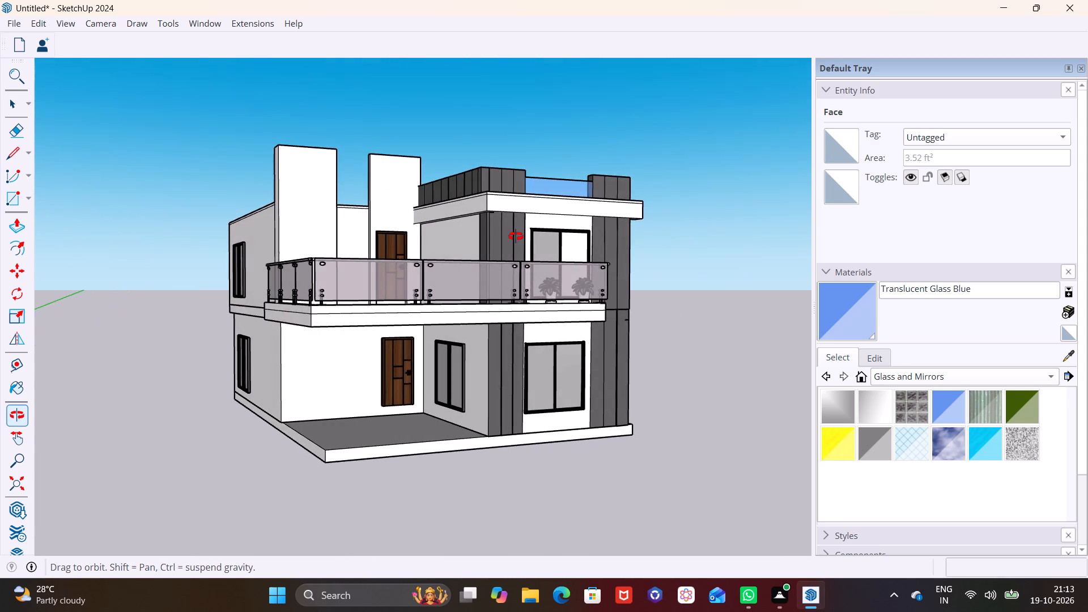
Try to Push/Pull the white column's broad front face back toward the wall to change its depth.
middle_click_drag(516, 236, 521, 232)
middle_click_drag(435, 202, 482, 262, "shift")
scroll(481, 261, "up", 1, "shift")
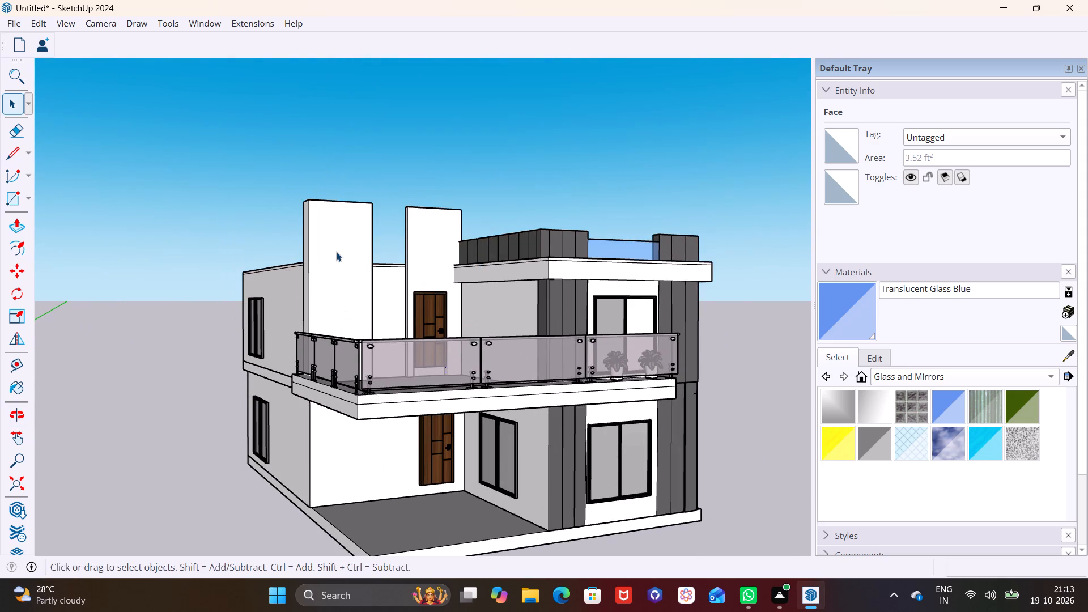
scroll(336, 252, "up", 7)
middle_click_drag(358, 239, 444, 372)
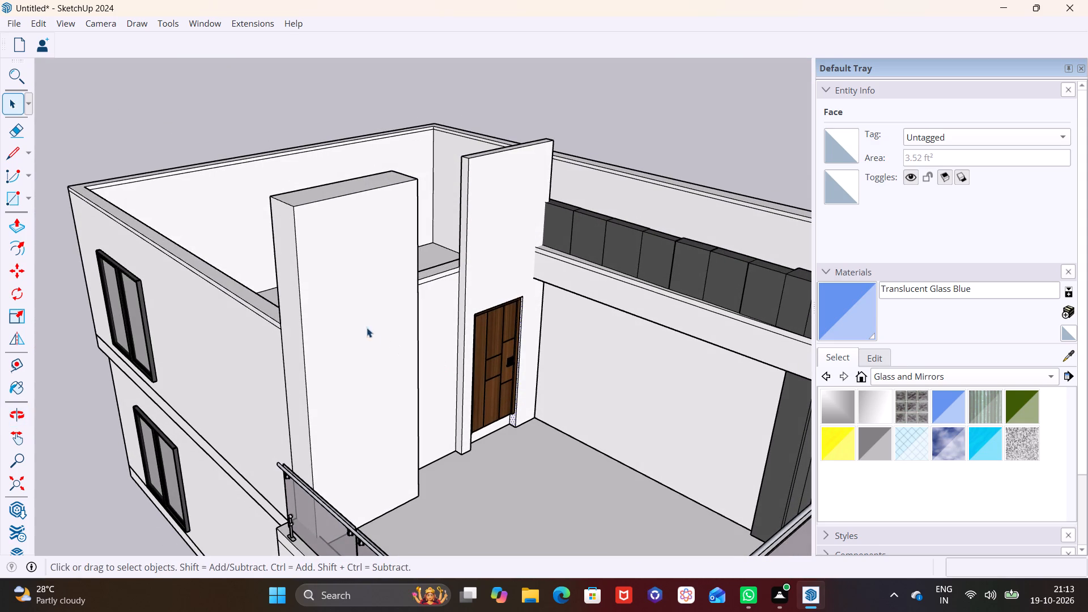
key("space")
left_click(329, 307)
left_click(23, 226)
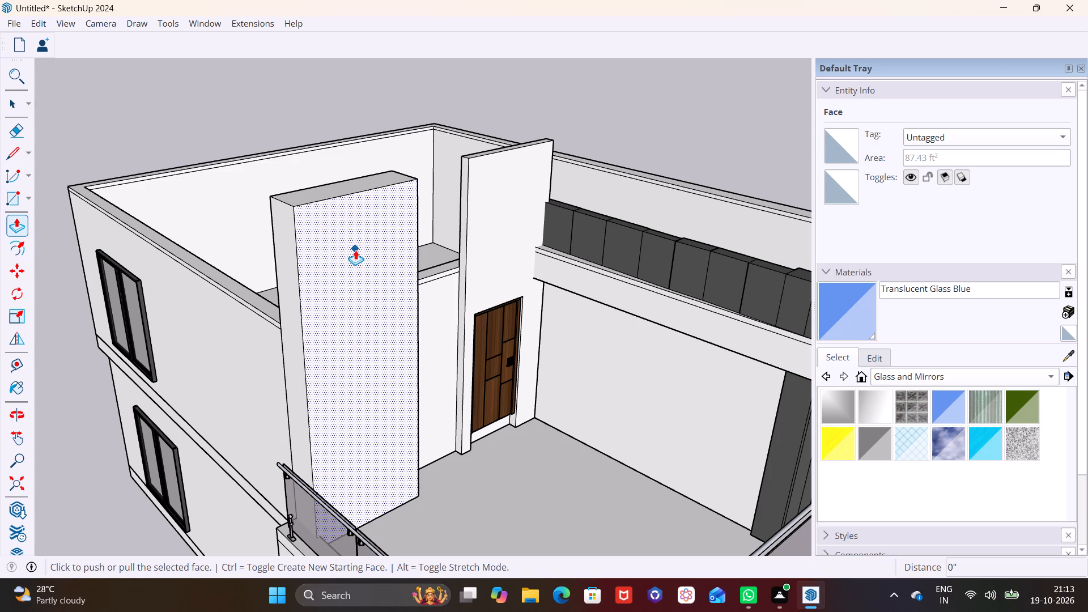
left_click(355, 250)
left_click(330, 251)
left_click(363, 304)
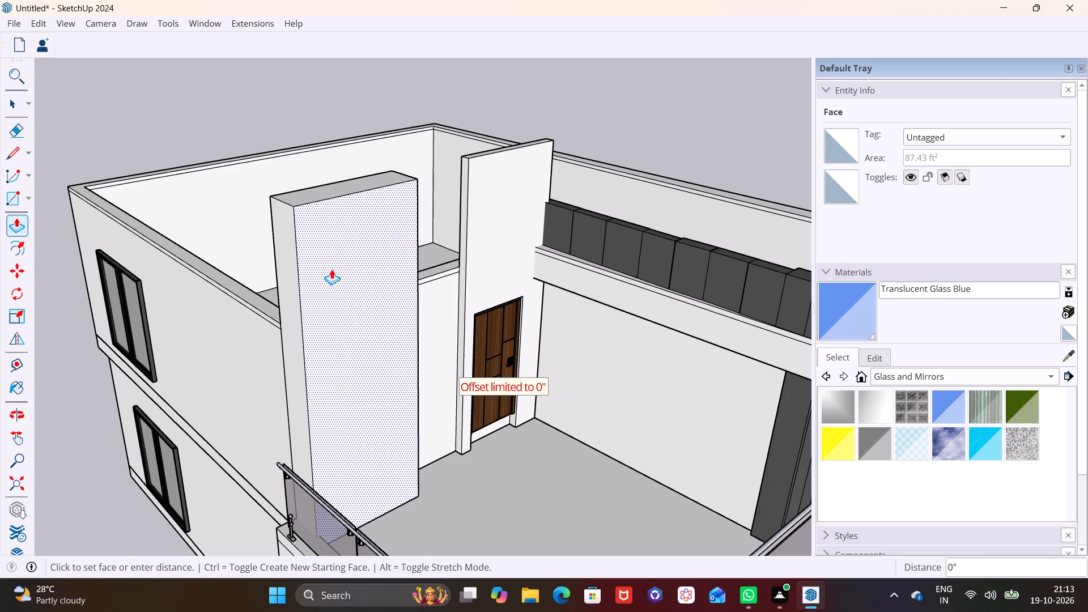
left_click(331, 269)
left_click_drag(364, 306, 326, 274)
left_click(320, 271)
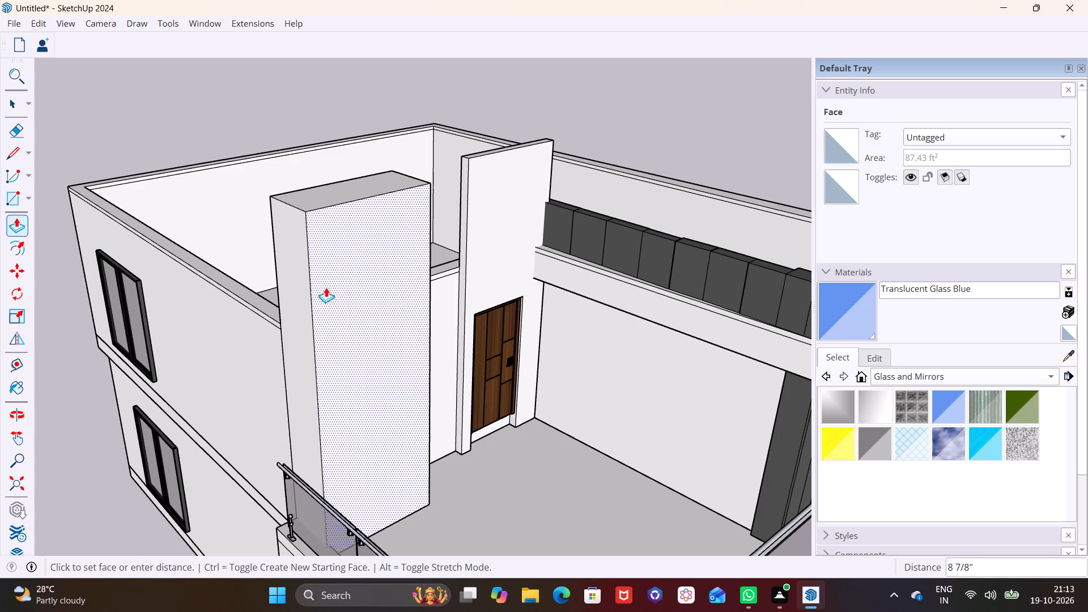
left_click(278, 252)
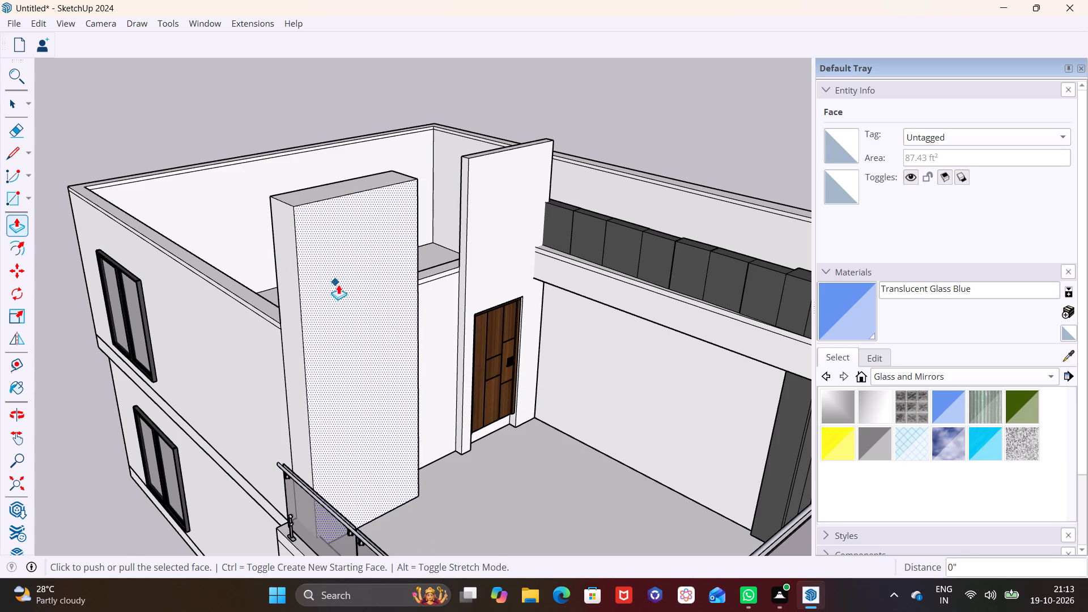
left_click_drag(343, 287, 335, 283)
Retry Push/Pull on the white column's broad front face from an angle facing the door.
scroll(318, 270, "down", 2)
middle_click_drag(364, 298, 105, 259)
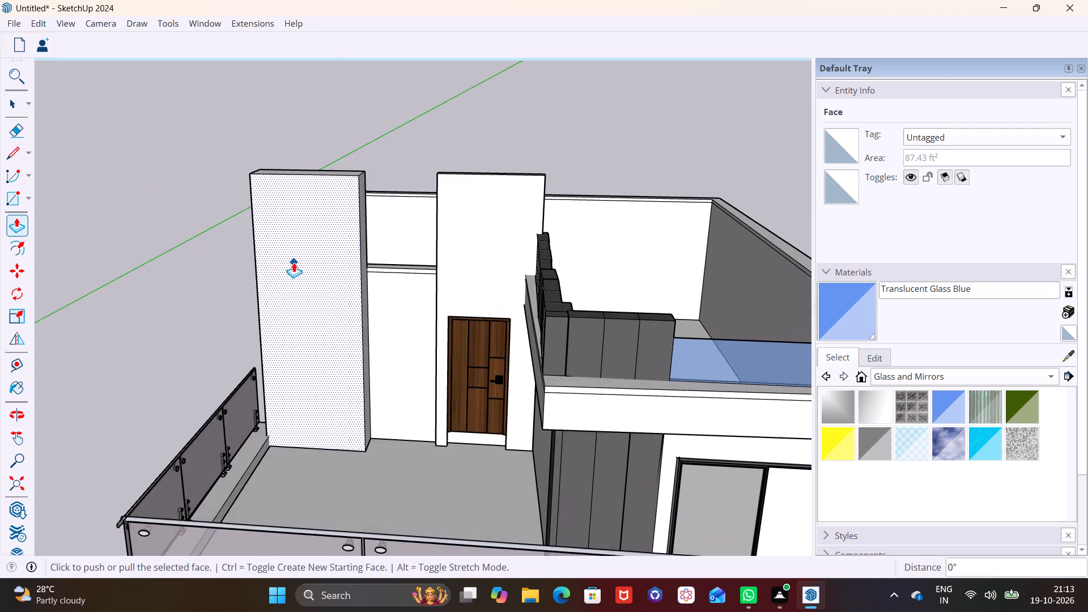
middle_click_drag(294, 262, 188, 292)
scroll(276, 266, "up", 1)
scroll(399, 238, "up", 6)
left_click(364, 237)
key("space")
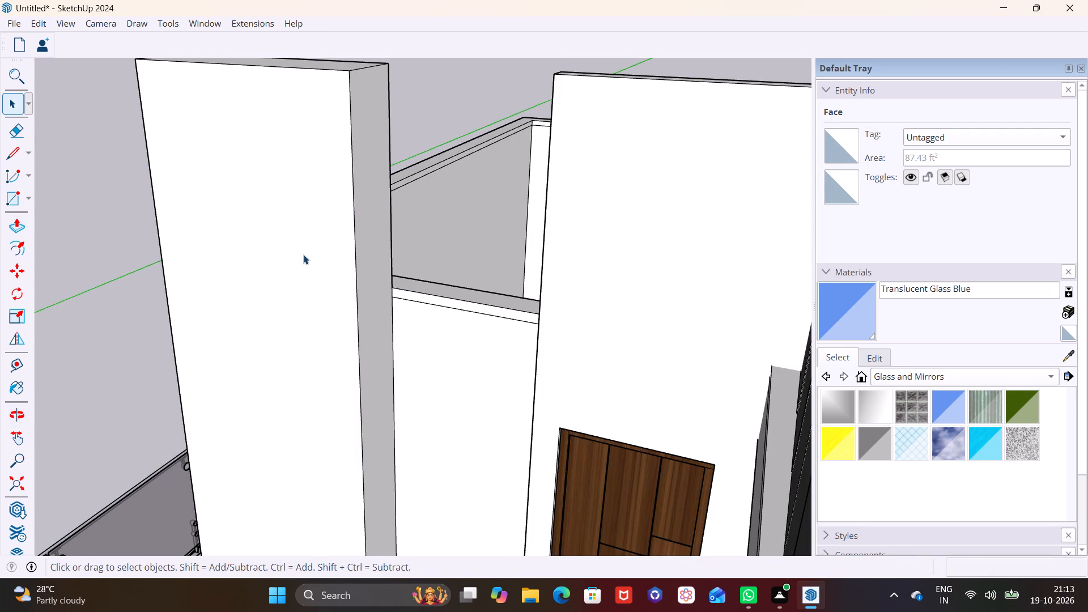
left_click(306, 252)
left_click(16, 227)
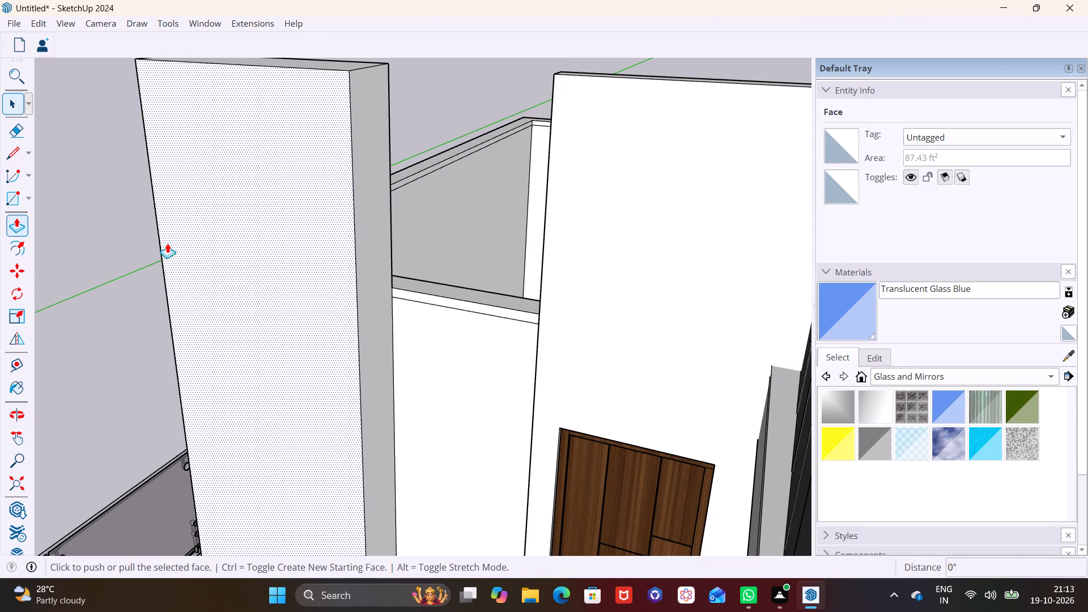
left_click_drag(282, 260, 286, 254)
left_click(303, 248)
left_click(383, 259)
Push/Pull the white column's narrow door-side face inward by a very small amount.
key("space")
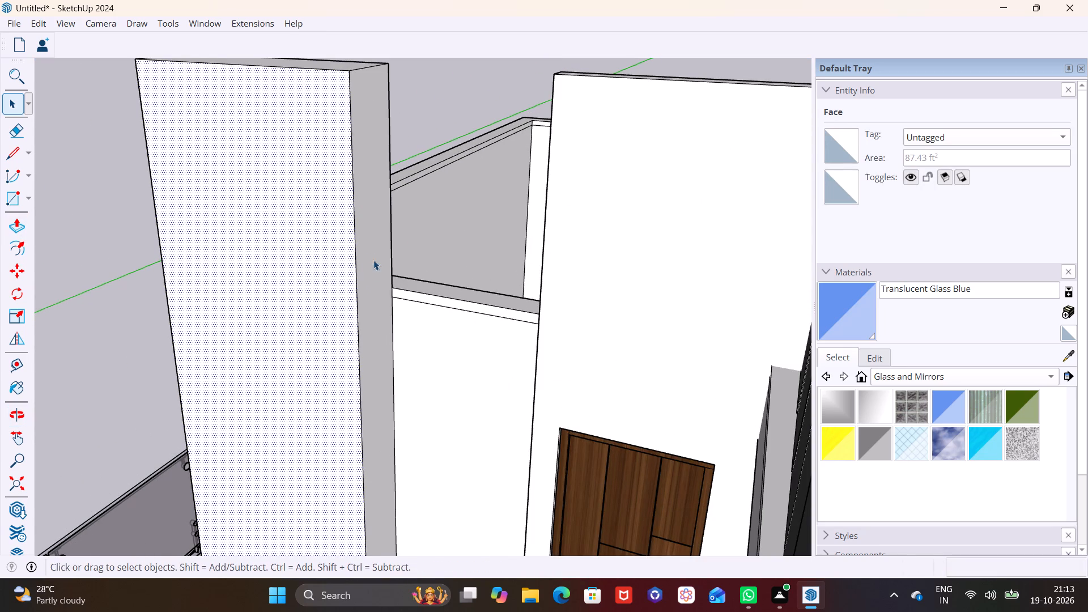
left_click(373, 260)
left_click(23, 227)
left_click(373, 268)
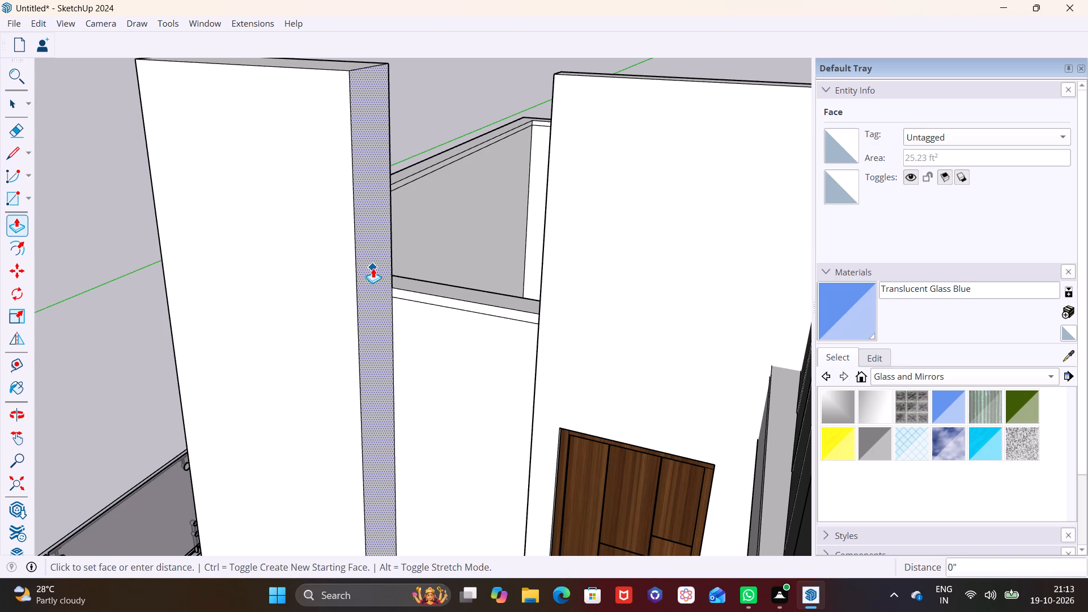
left_click(373, 263)
key("space")
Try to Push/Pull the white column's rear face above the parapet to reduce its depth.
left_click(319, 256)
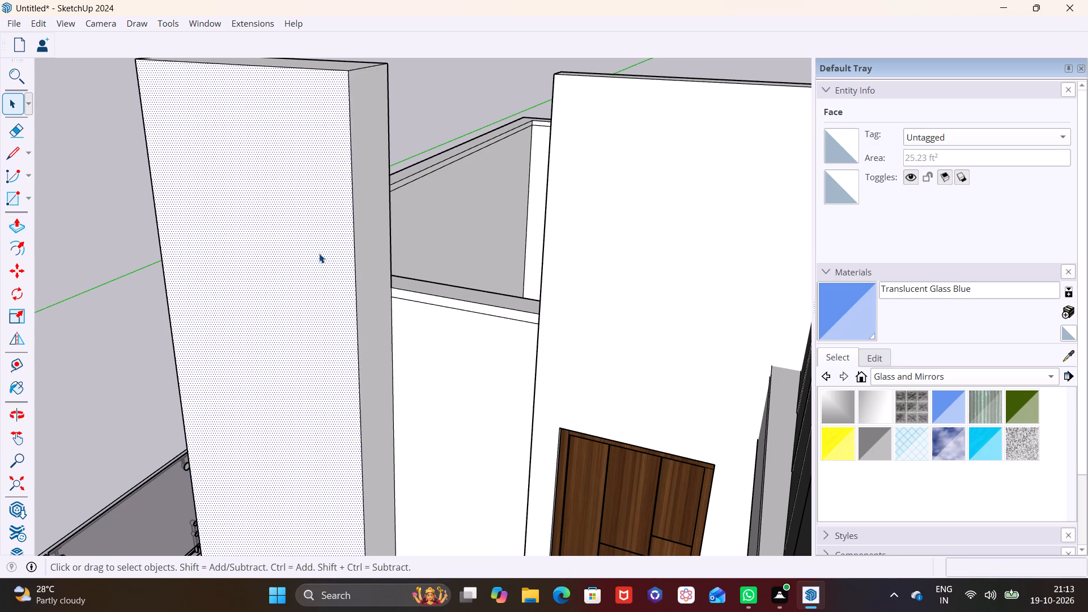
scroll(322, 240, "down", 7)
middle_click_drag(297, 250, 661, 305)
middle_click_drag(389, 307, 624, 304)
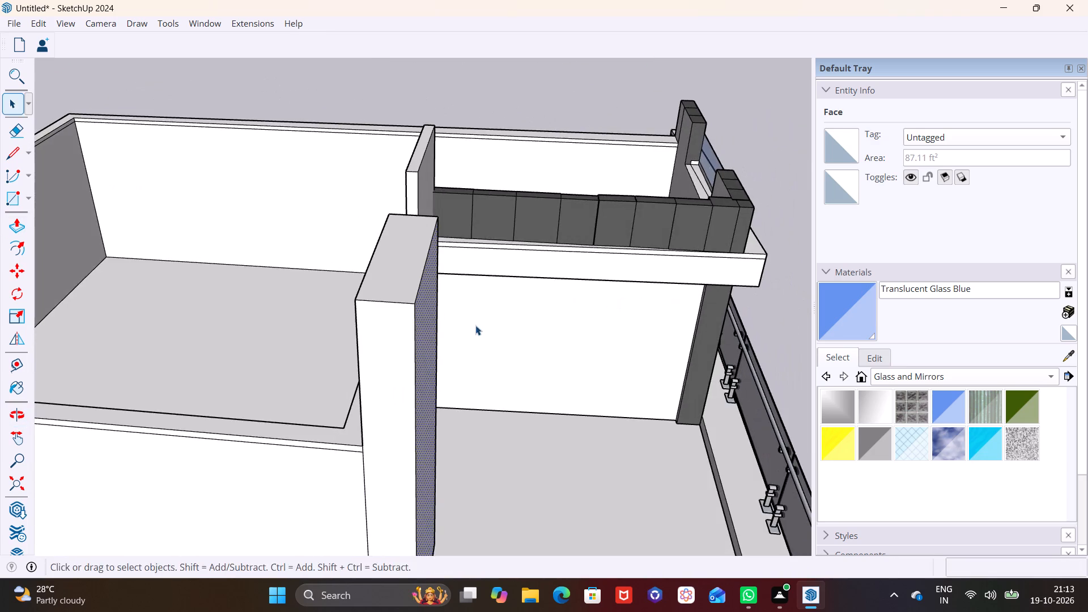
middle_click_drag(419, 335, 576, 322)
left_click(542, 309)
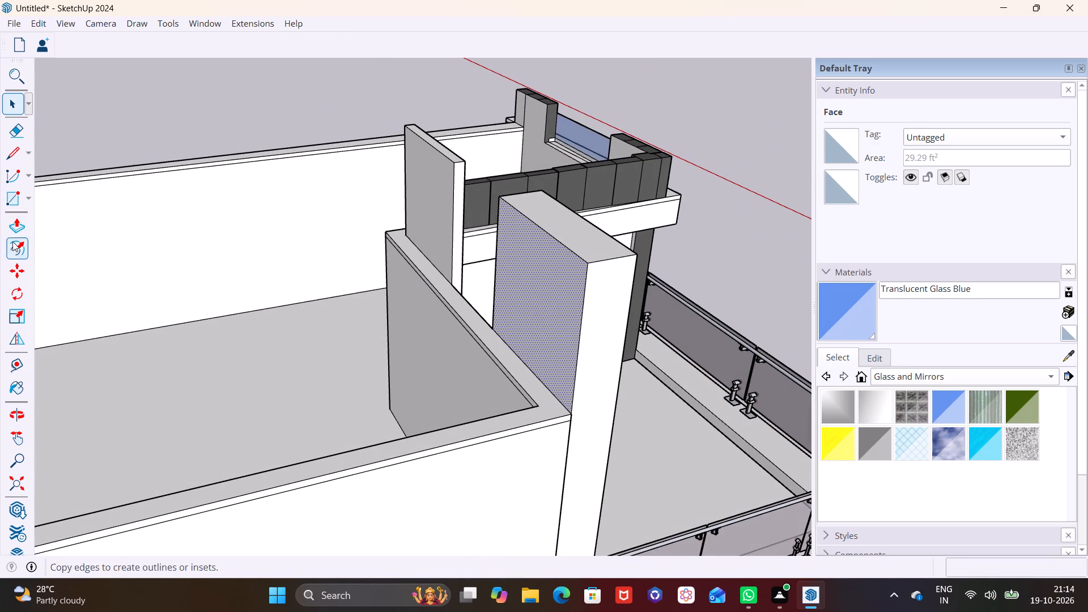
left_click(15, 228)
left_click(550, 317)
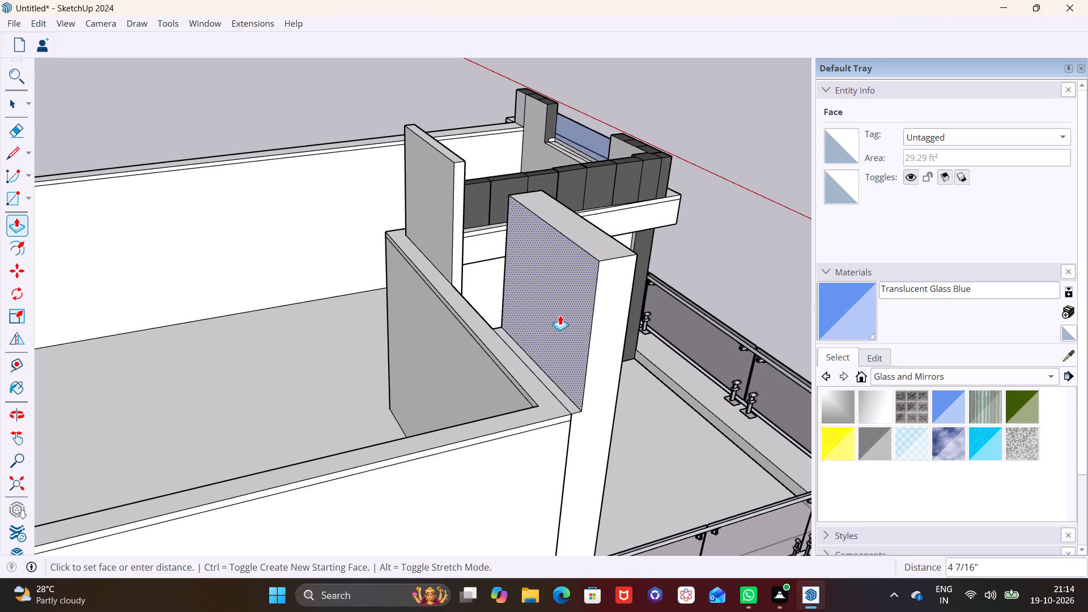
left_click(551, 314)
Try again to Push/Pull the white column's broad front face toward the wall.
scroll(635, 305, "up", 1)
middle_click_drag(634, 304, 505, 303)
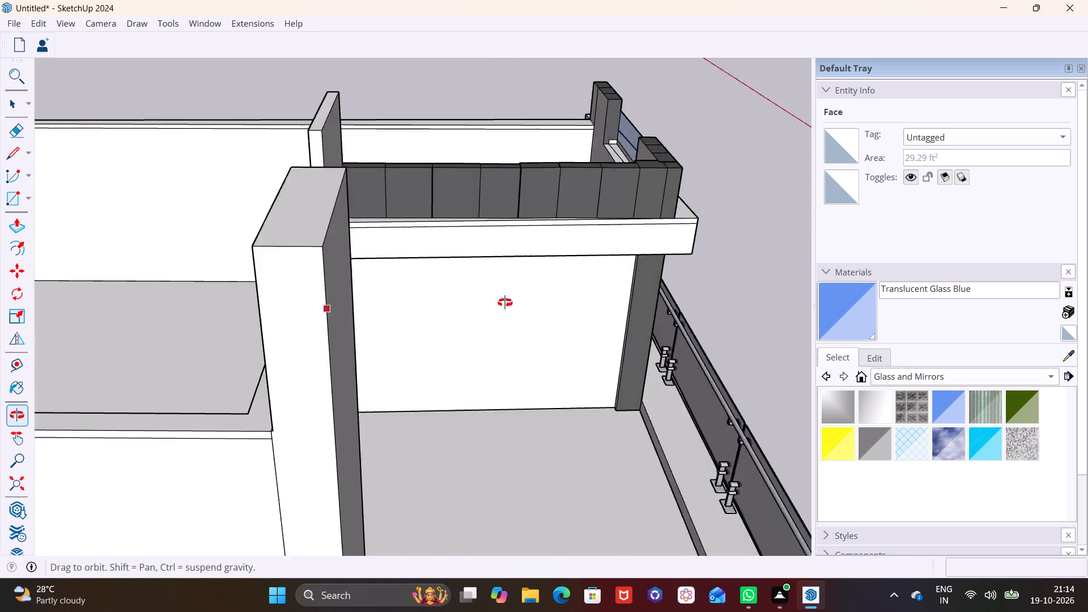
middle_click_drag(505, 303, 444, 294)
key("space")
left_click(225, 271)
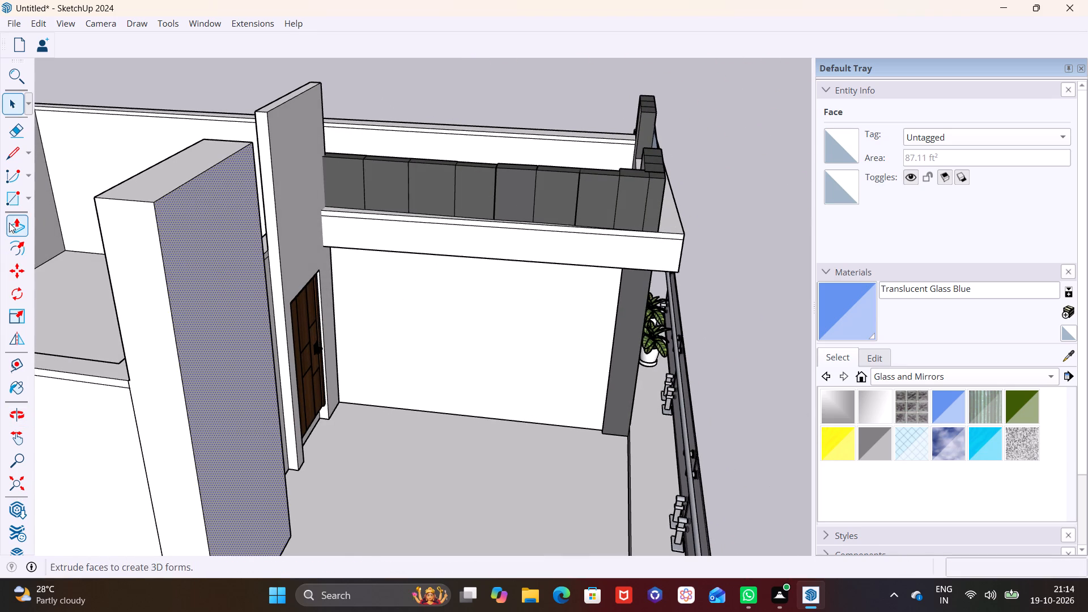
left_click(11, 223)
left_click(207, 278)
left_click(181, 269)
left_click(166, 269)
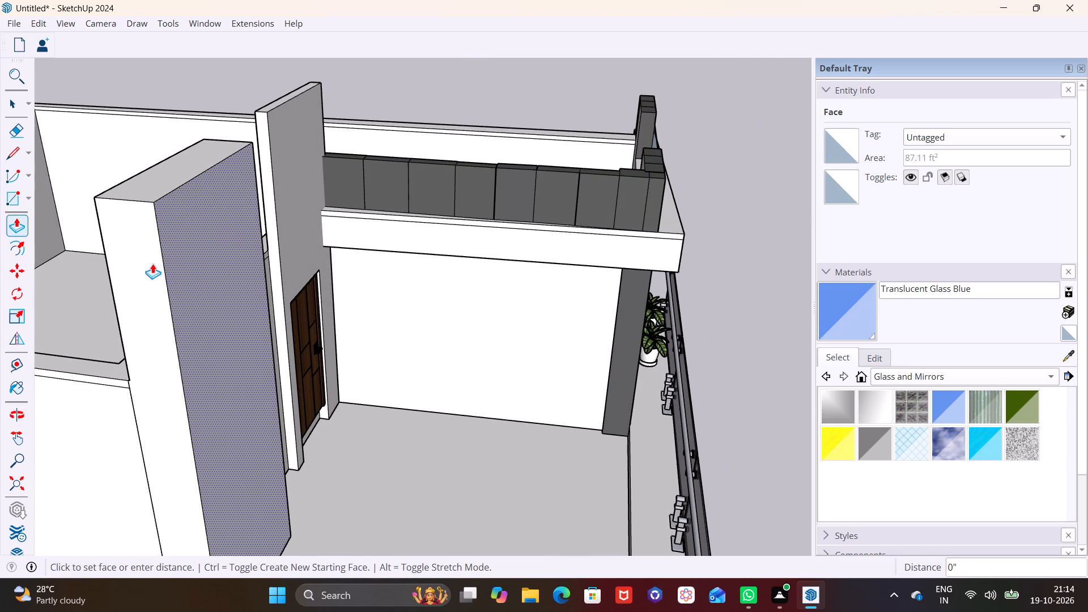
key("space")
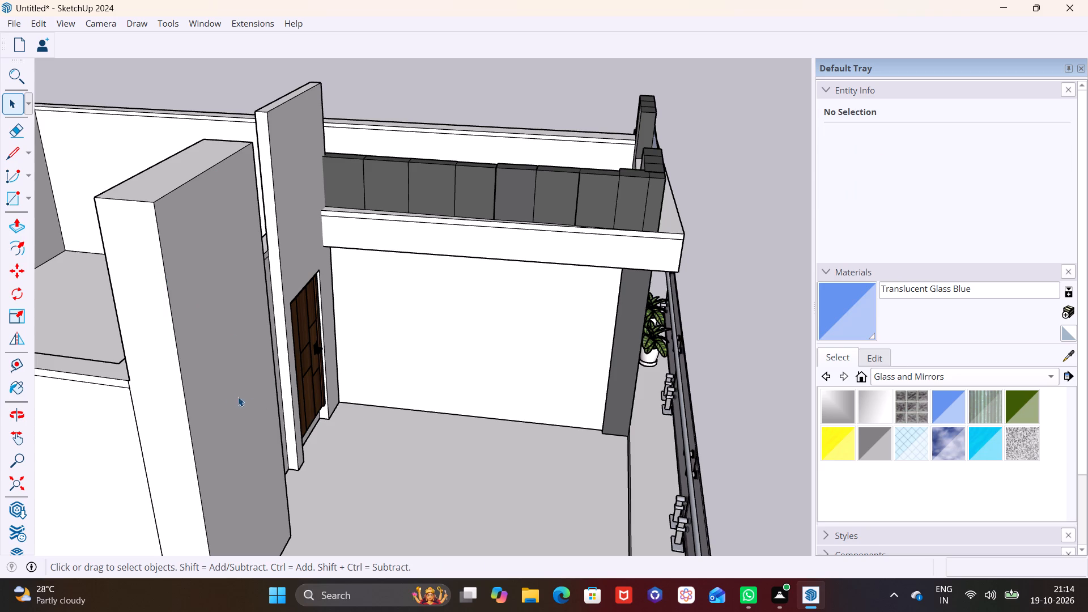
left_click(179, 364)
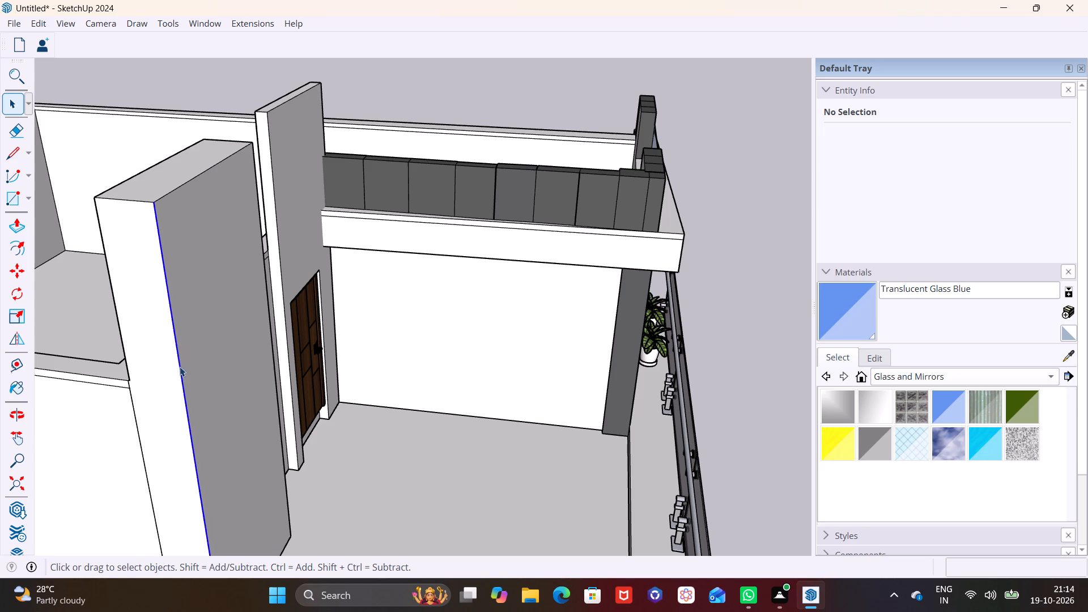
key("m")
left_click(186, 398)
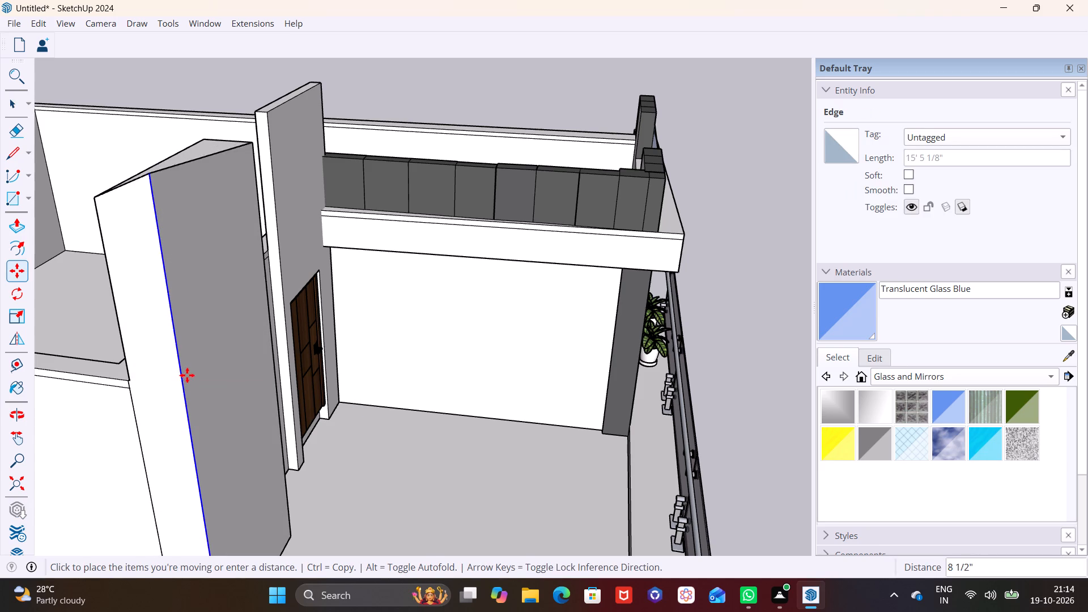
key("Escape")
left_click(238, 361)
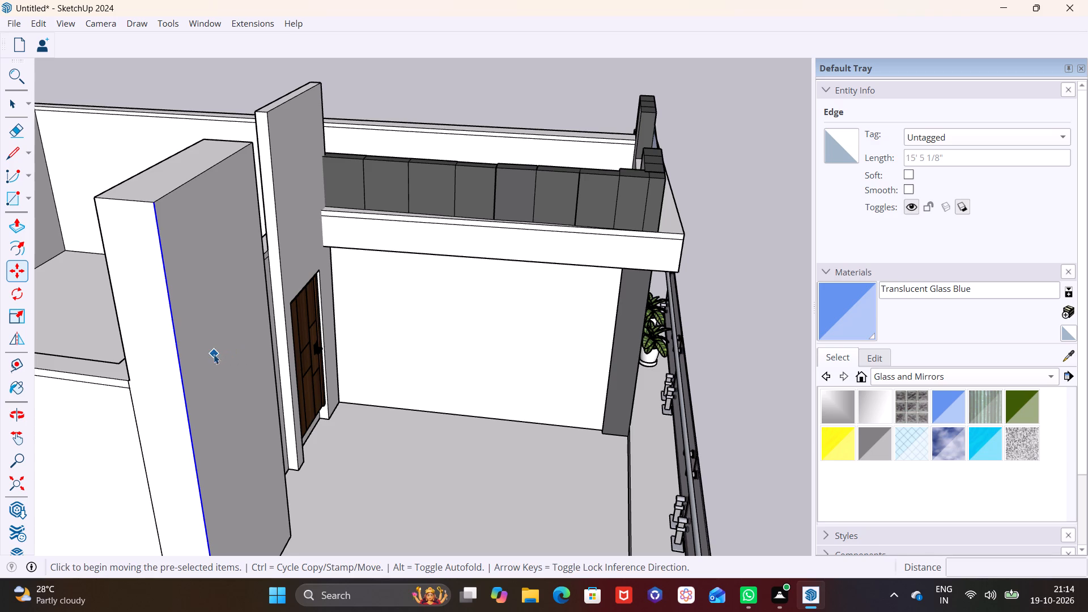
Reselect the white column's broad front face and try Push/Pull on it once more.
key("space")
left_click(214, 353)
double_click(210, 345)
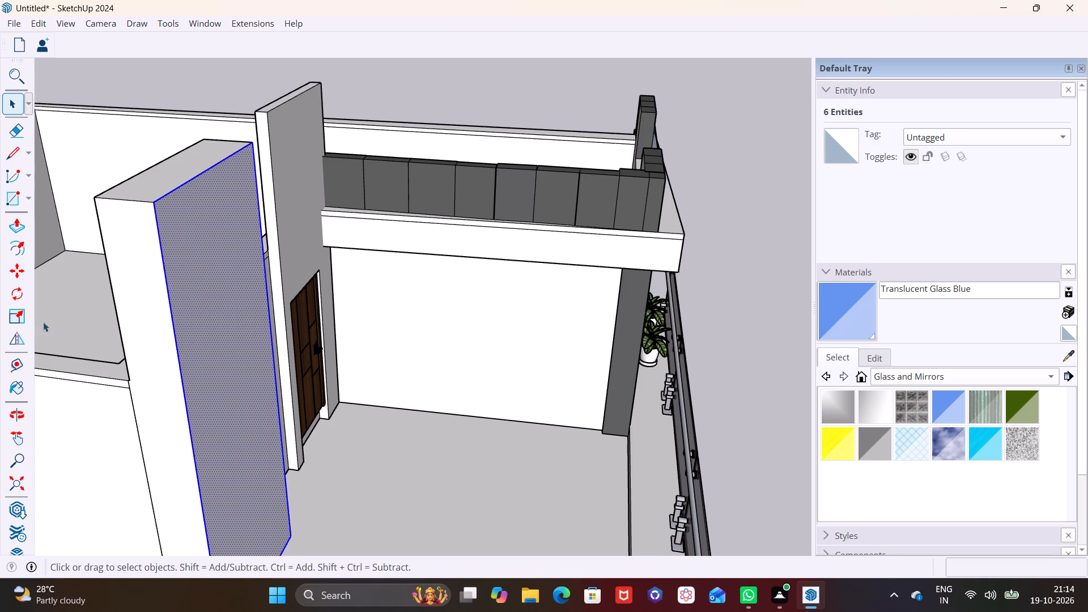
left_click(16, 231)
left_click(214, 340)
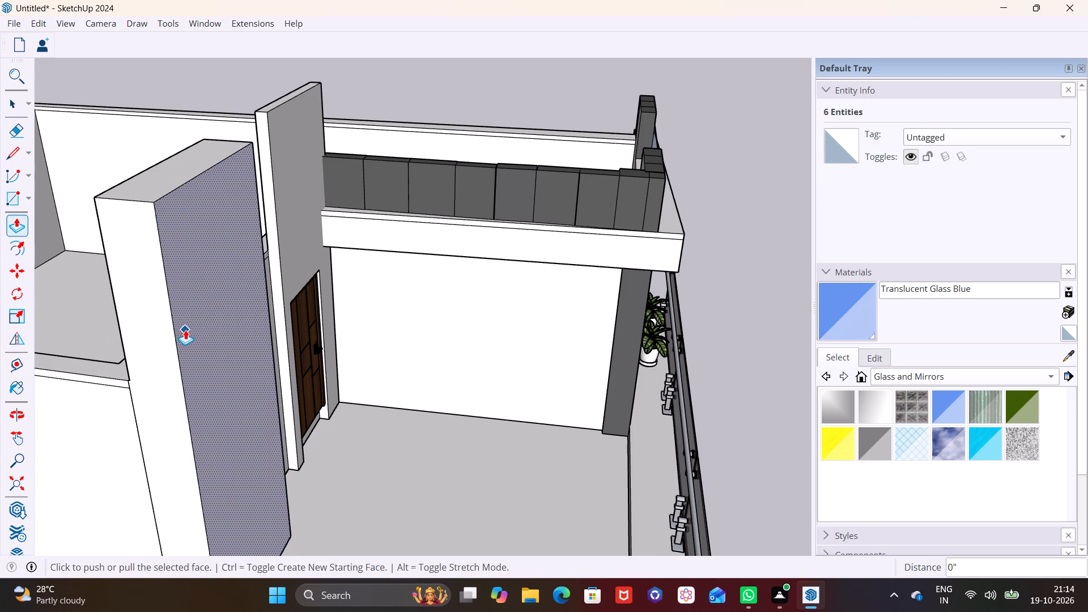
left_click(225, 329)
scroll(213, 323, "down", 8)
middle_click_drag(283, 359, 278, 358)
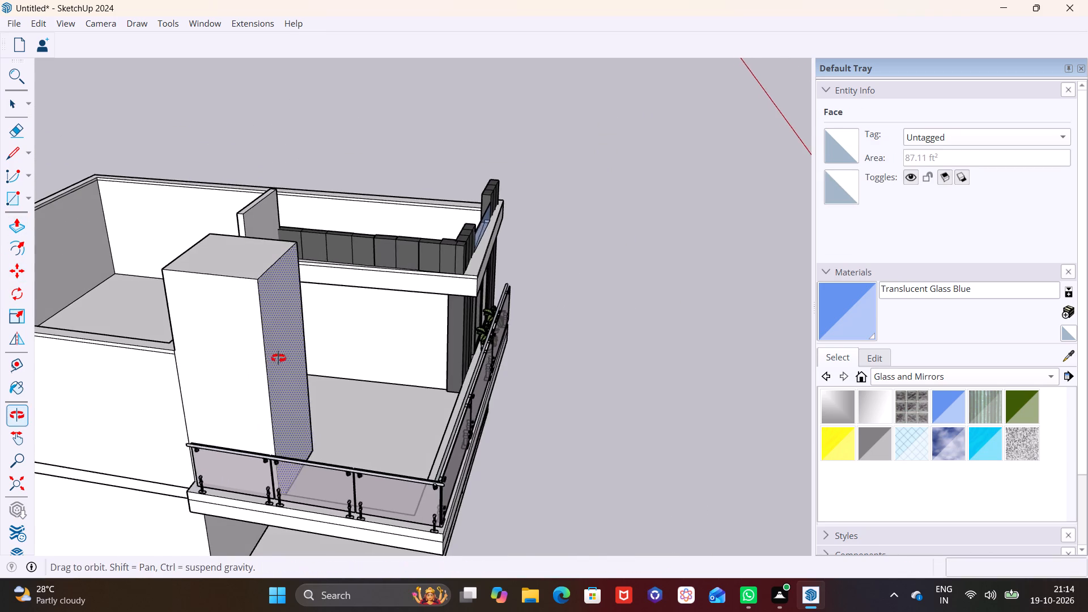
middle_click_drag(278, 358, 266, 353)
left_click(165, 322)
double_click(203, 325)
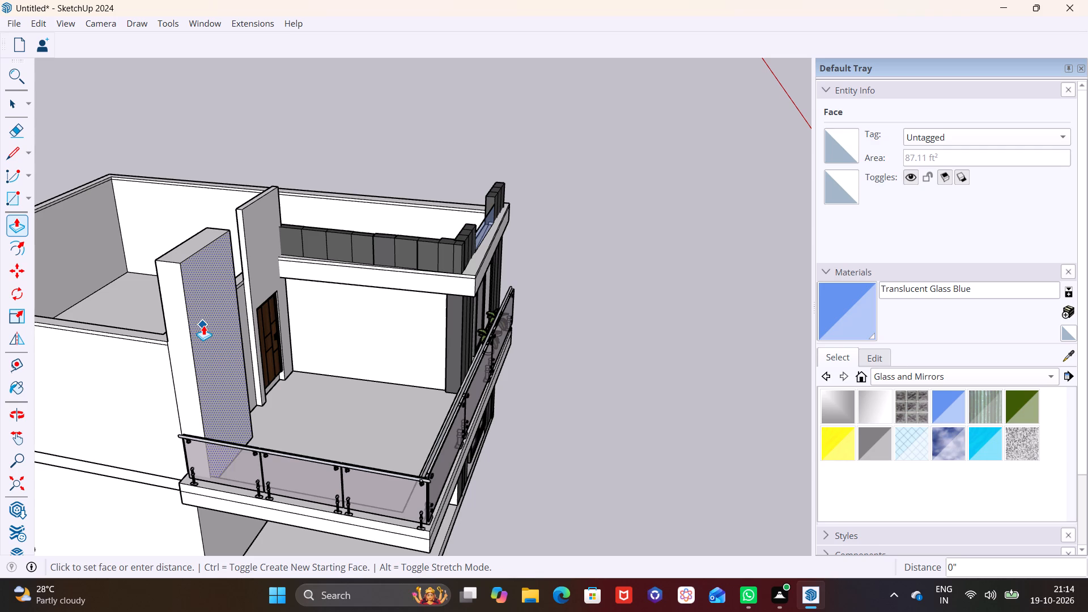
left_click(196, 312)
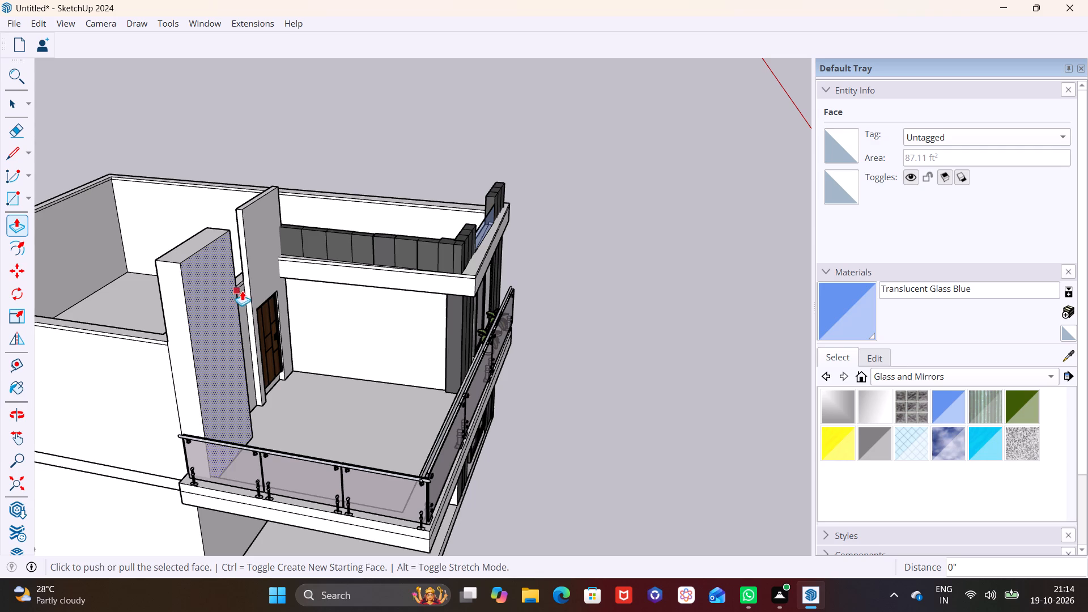
Examine the white column, door surround and balcony from several angles.
middle_click_drag(243, 288, 129, 294)
scroll(148, 306, "up", 1)
scroll(209, 266, "down", 3)
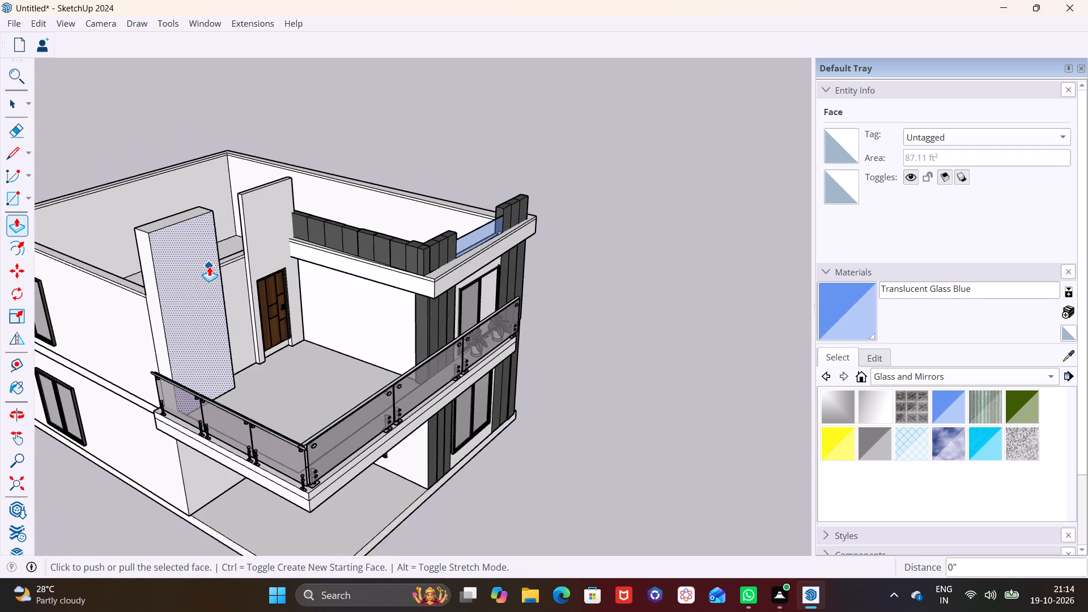
scroll(204, 300, "up", 3)
key("space")
left_click(316, 397)
middle_click_drag(304, 382, 225, 350)
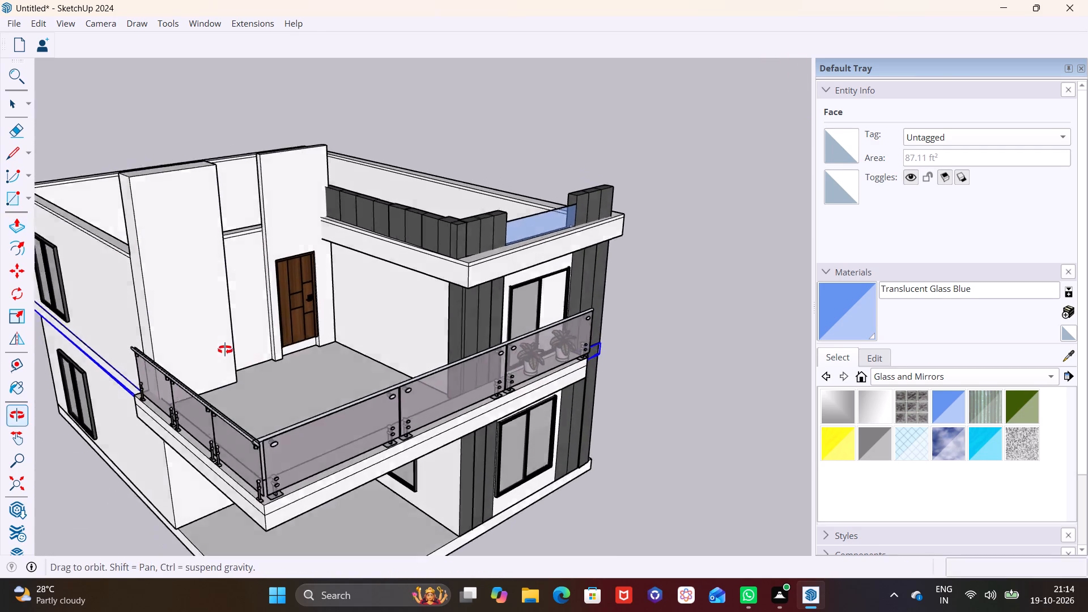
middle_click_drag(225, 350, 218, 346)
middle_click_drag(231, 307, 263, 396, "shift")
scroll(279, 399, "up", 3)
middle_click_drag(253, 396, 201, 384)
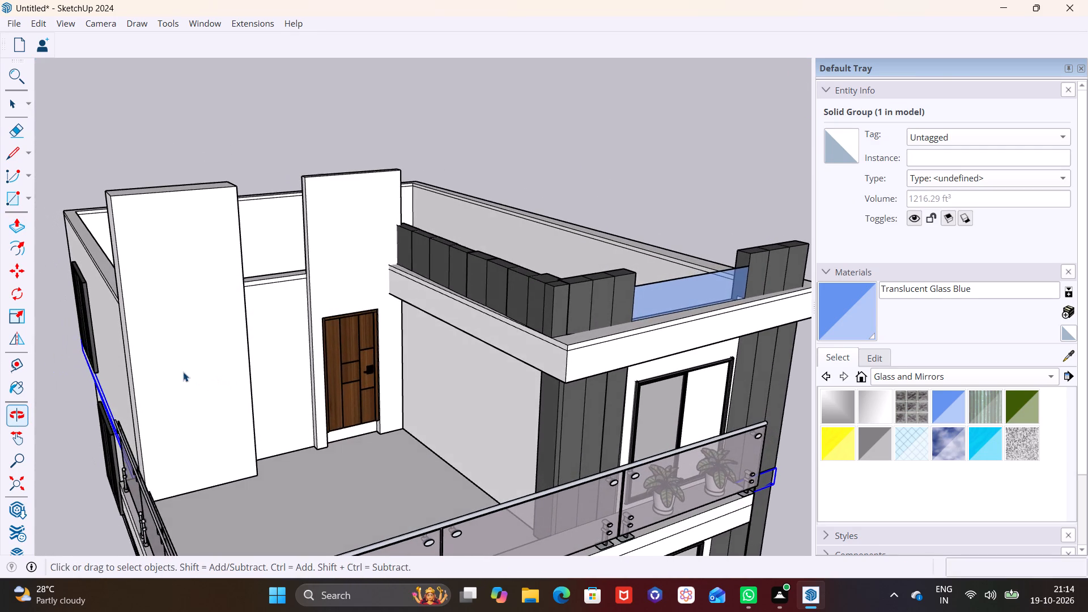
Draw a full-width rectangle about 2' 5 11/16" by 5' 7 3/4" across the top of the white column's front face.
left_click(29, 203)
left_click(29, 219)
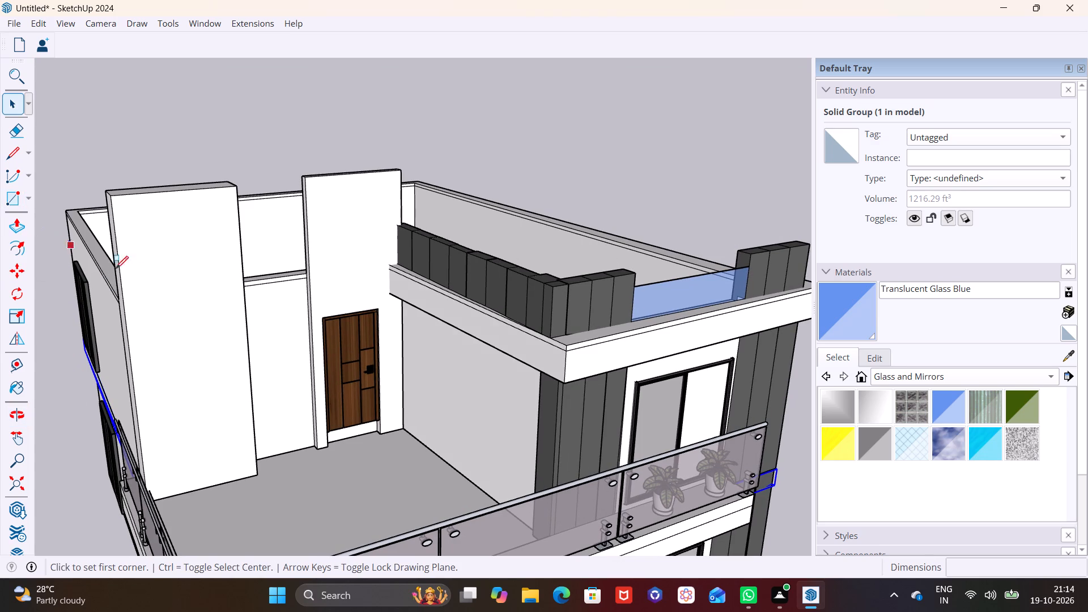
scroll(143, 199, "up", 5)
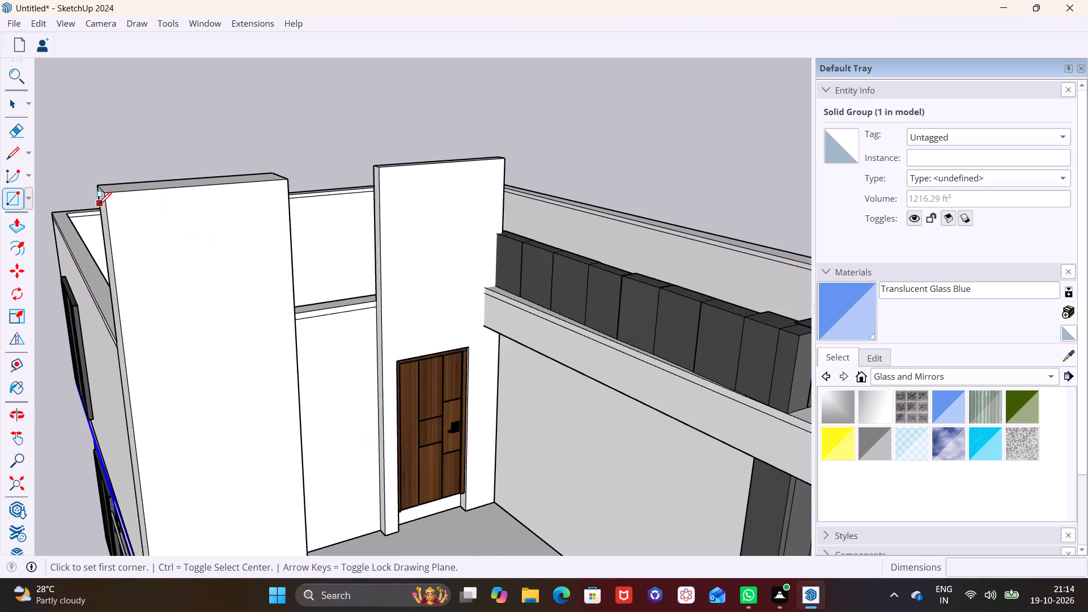
scroll(99, 205, "up", 2)
left_click(108, 189)
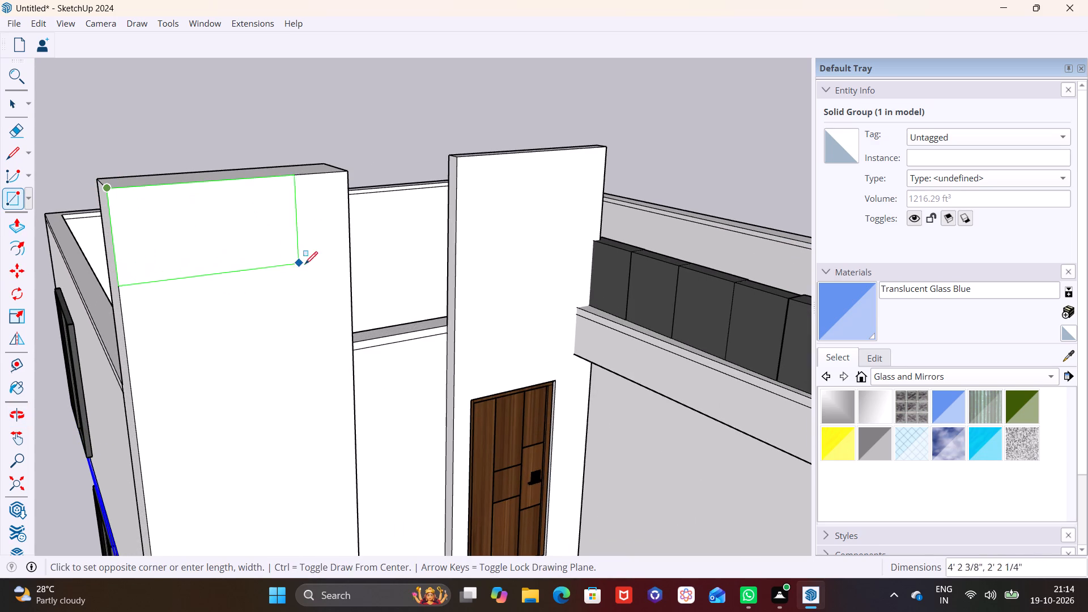
left_click(352, 267)
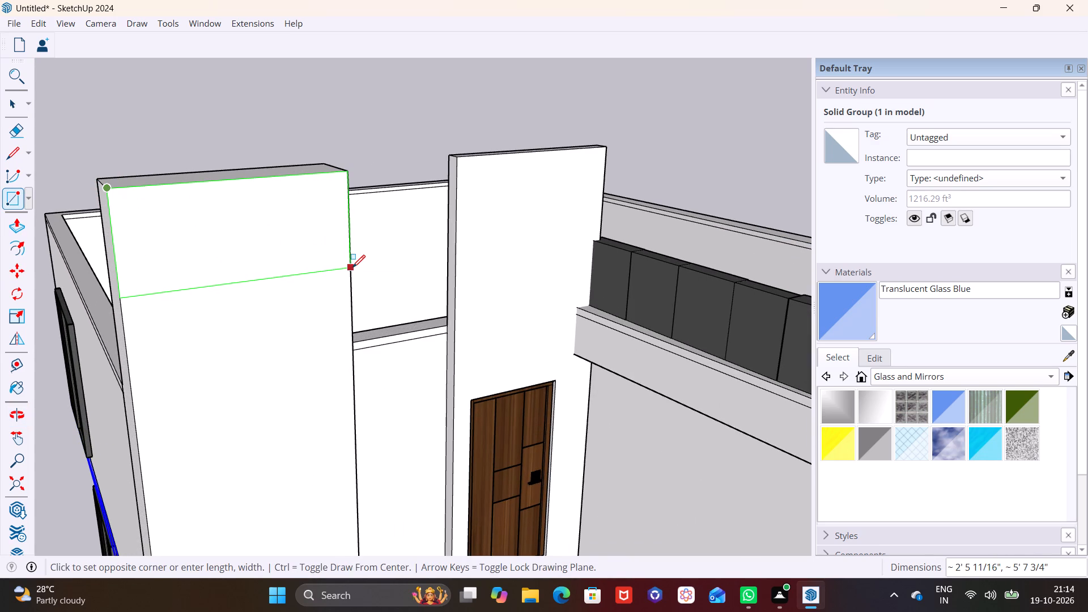
Make a group from the rectangular face and its edges at the top of the white column.
key("space")
left_click(265, 253)
left_click(261, 254)
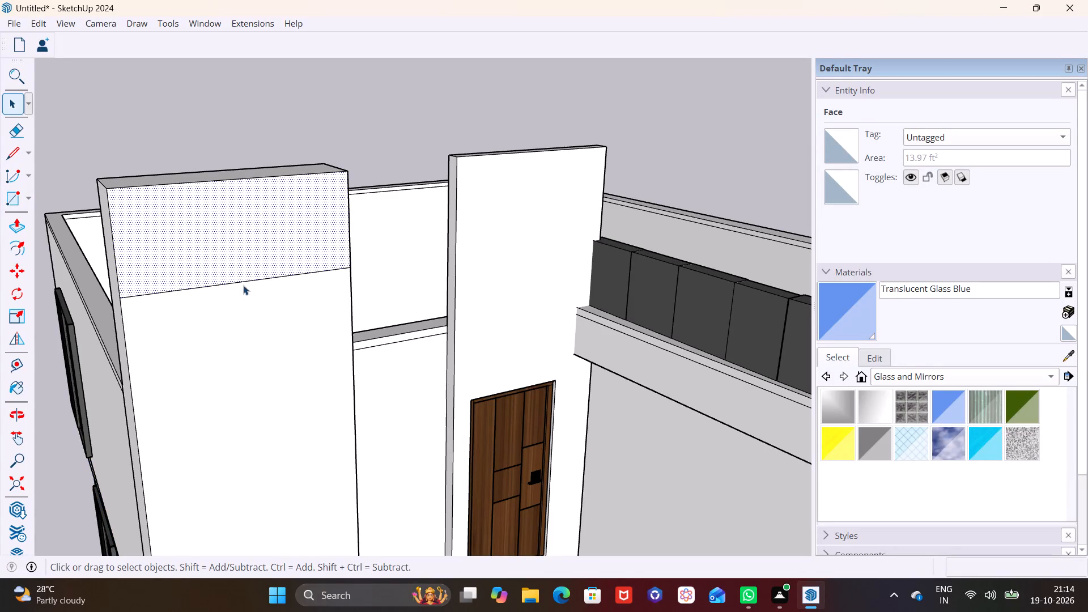
left_click(246, 279)
double_click(245, 263)
right_click(247, 256)
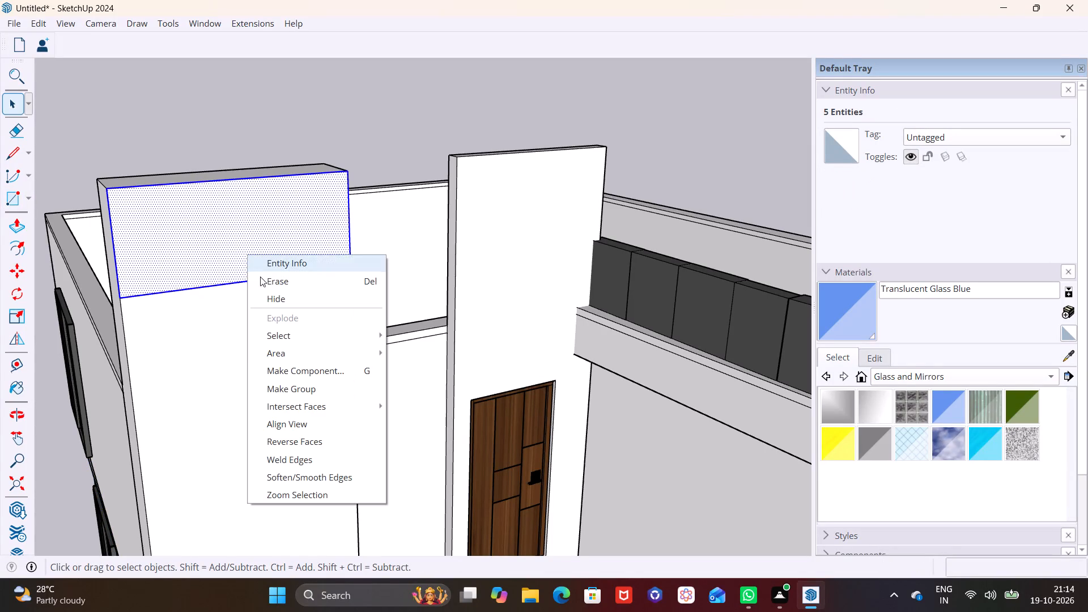
left_click(303, 390)
Inside the new group, Push/Pull the rectangular face outward about 7 9/16" and leave the group.
double_click(212, 271)
left_click(213, 267)
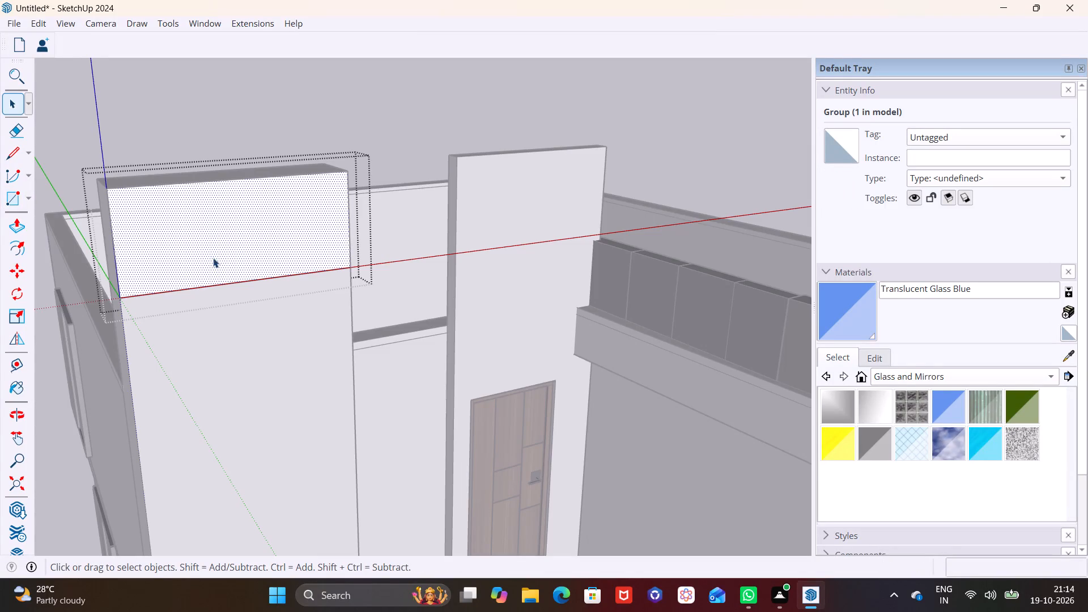
left_click(22, 225)
left_click(158, 239)
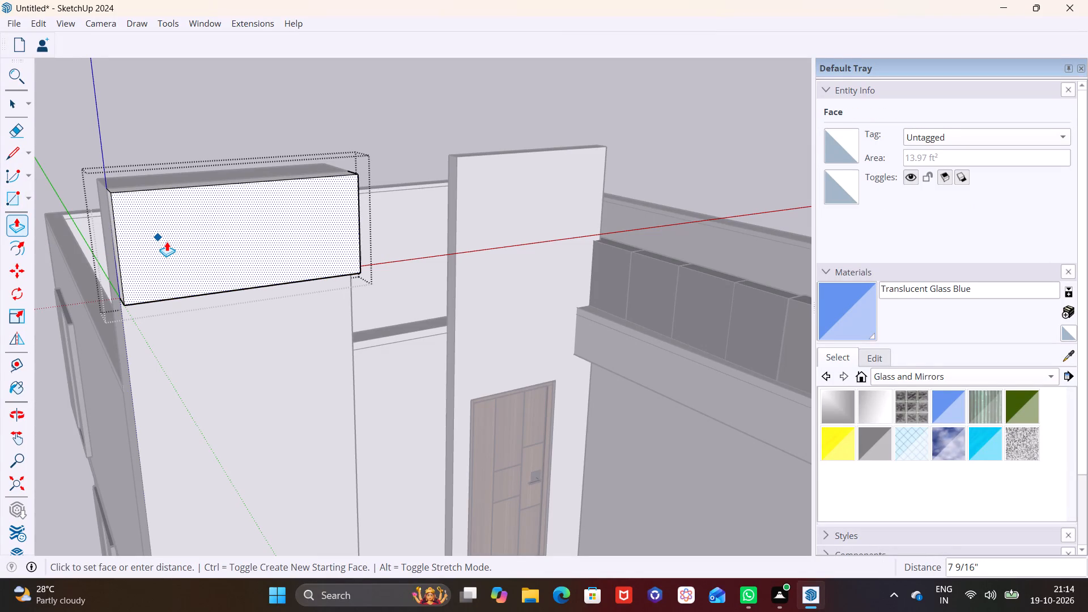
left_click(167, 241)
key("space")
left_click(163, 319)
scroll(216, 321, "down", 4)
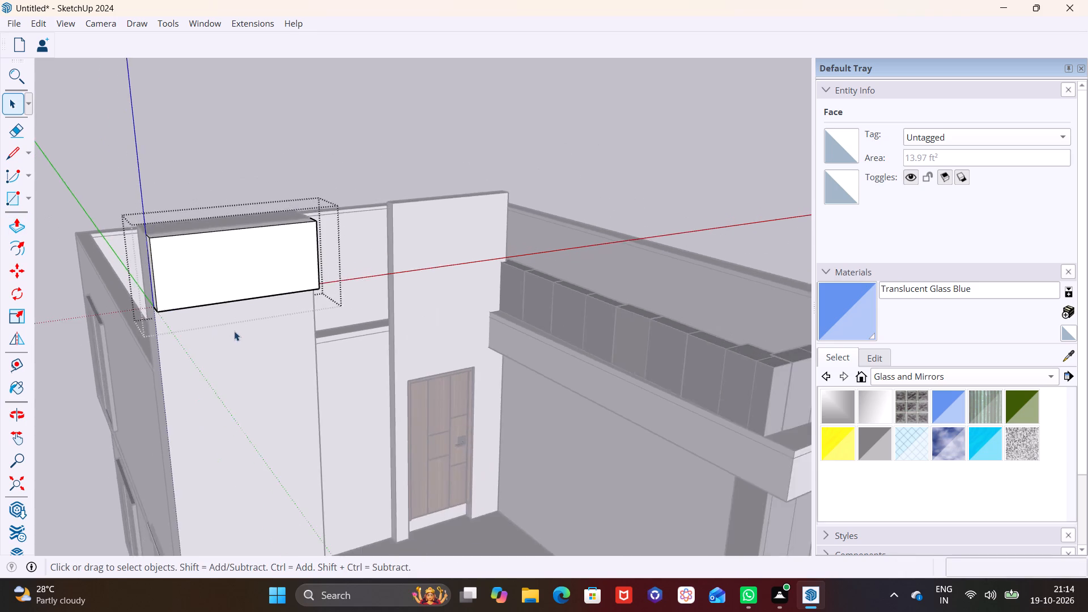
middle_click_drag(235, 333, 273, 300)
scroll(272, 300, "up", 1)
left_click(420, 202)
scroll(270, 312, "down", 3)
middle_click_drag(273, 324, 262, 314)
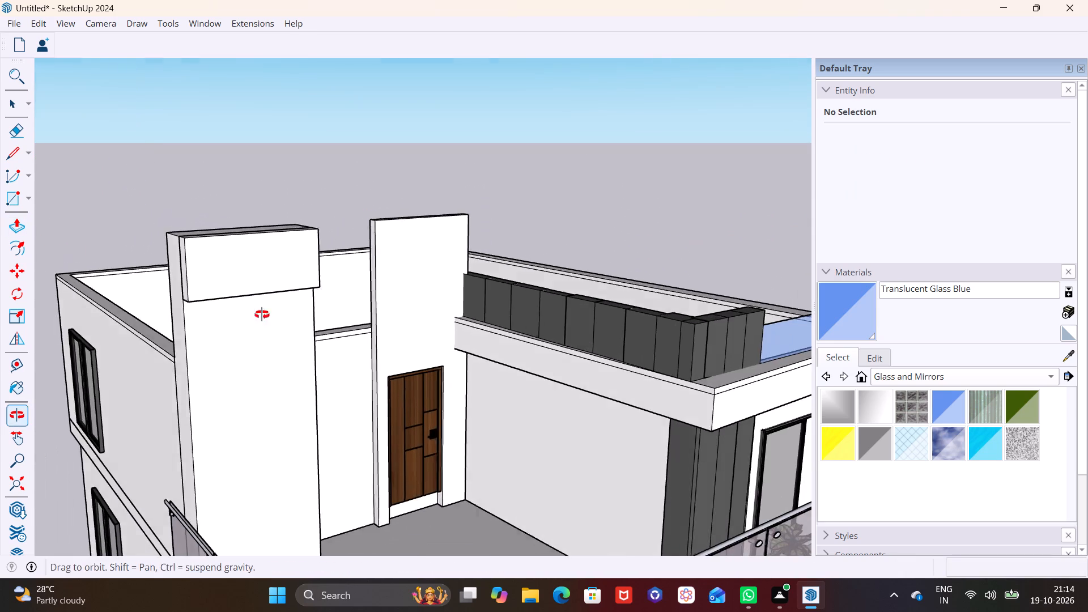
middle_click_drag(262, 314, 259, 275)
middle_click_drag(246, 287, 331, 336)
middle_click_drag(250, 347, 271, 283, "shift")
middle_click_drag(271, 283, 266, 316)
Copy the raised panel down the column three times, stacking each copy about 2' 5 11/16" below the previous one.
left_click(239, 215)
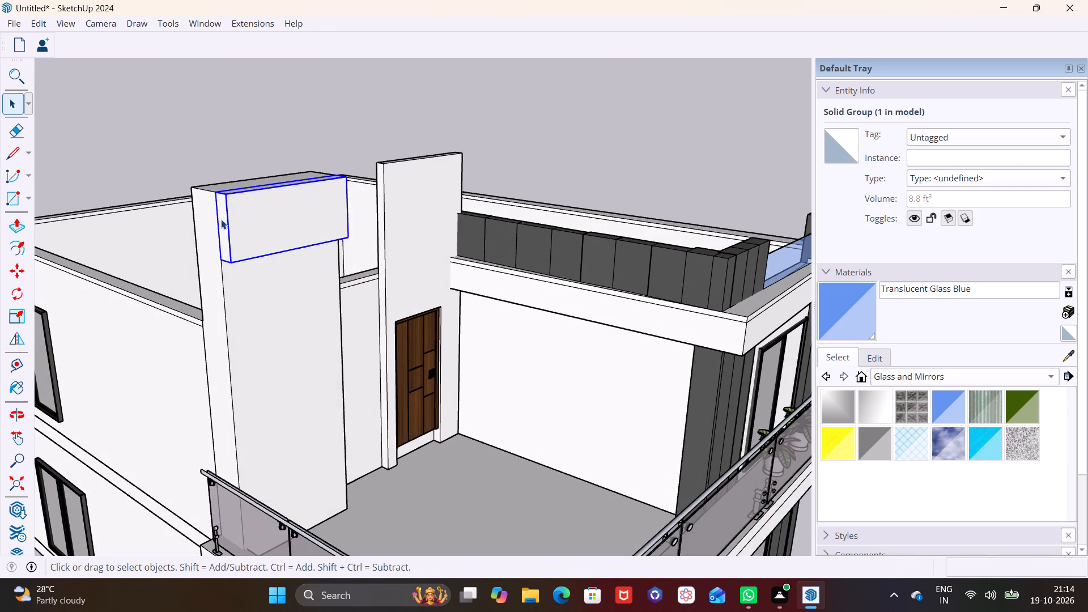
key("m")
left_click(216, 191)
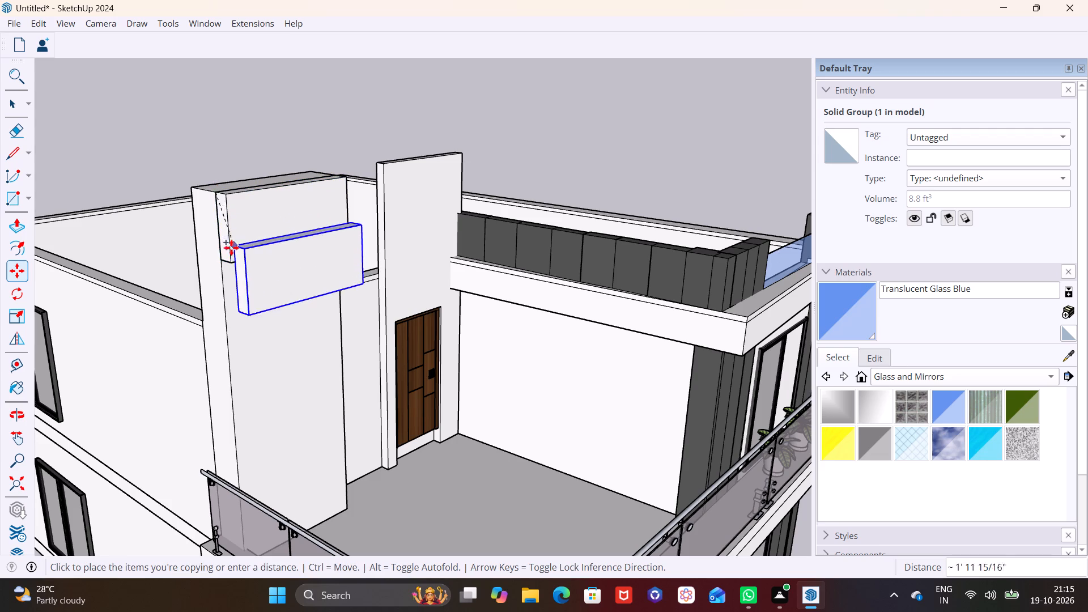
left_click(217, 261)
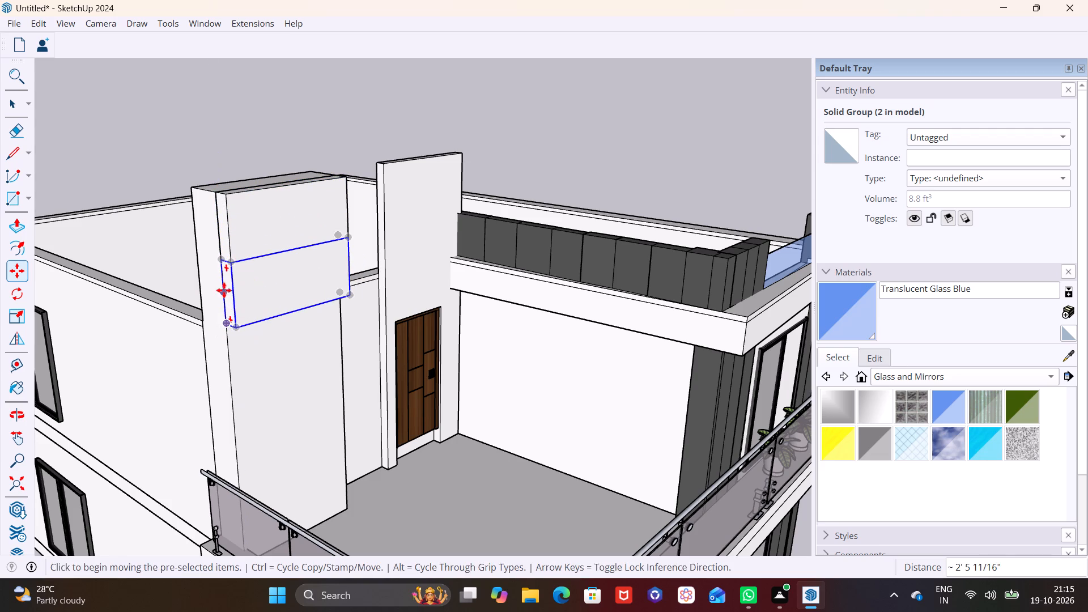
left_click(220, 265)
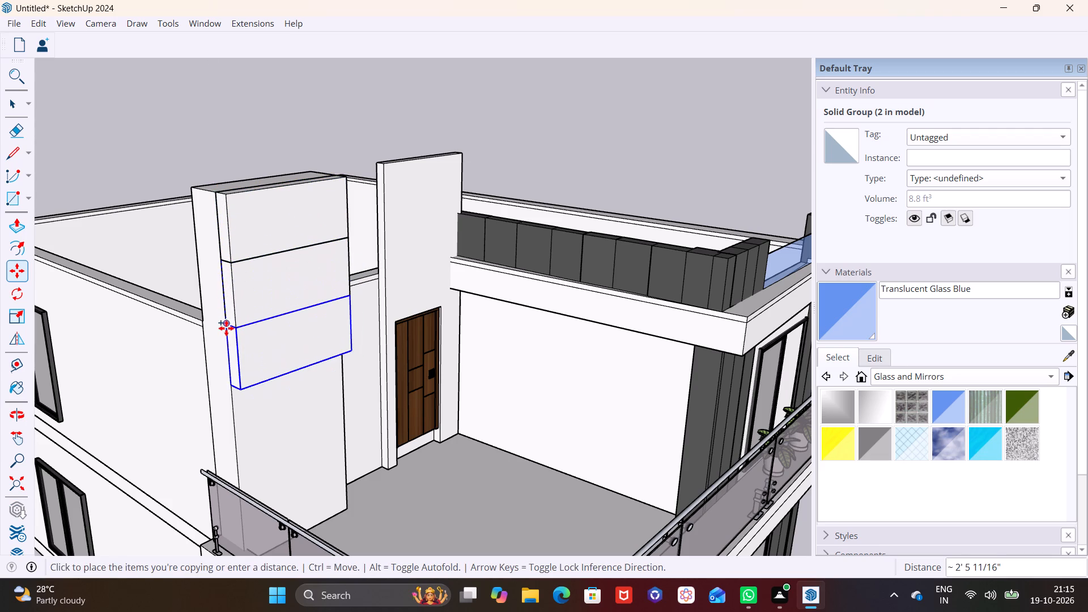
left_click(226, 328)
left_click(231, 326)
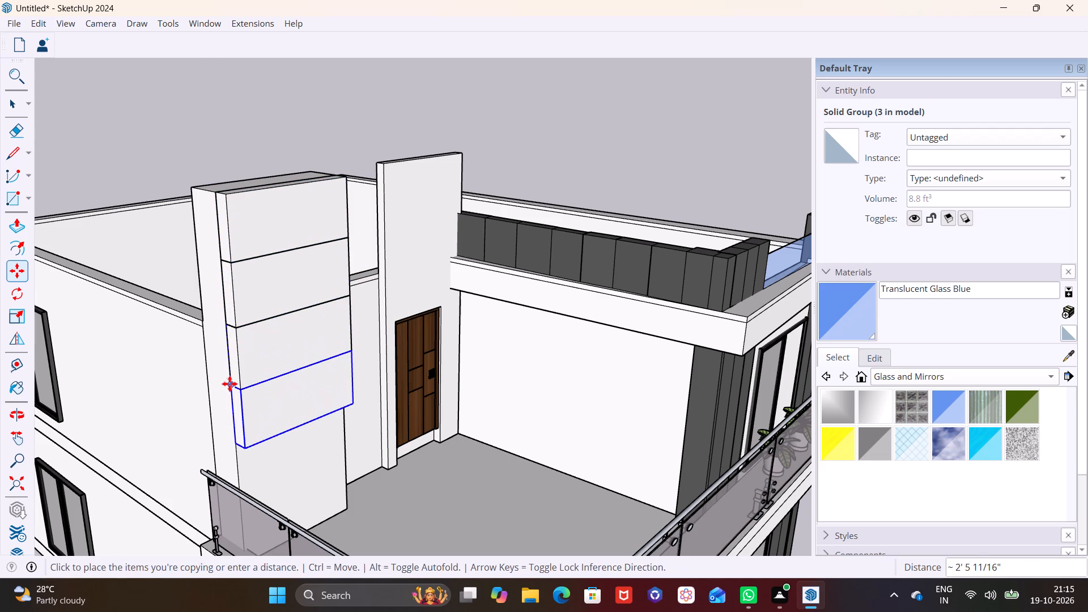
left_click(229, 384)
Copy the lowest panel down twice more so the stack reaches the column's base, and clear the selection.
middle_click_drag(248, 375, 271, 265)
left_click(253, 277)
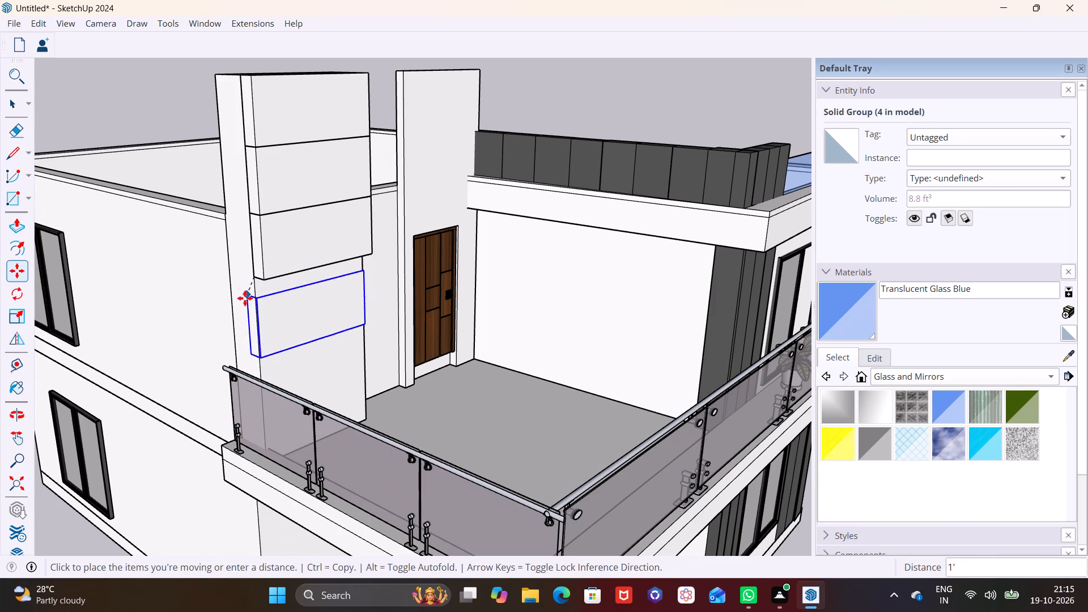
left_click(262, 338)
middle_click_drag(287, 330, 273, 322)
scroll(288, 329, "up", 1)
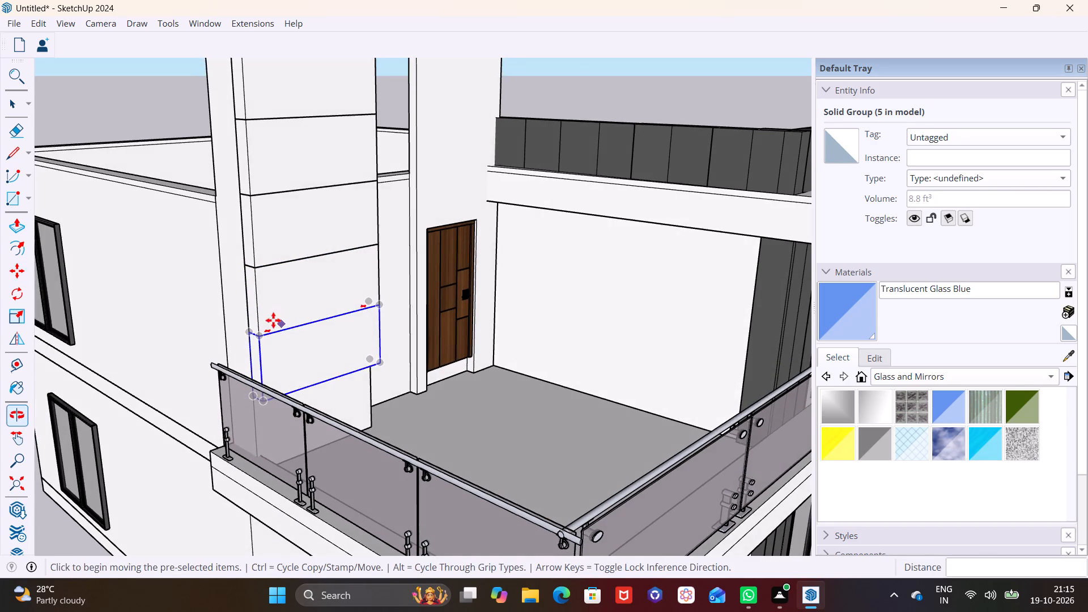
scroll(280, 323, "up", 2)
middle_click_drag(301, 338, 144, 322)
middle_click_drag(372, 330, 213, 332)
scroll(205, 336, "up", 4)
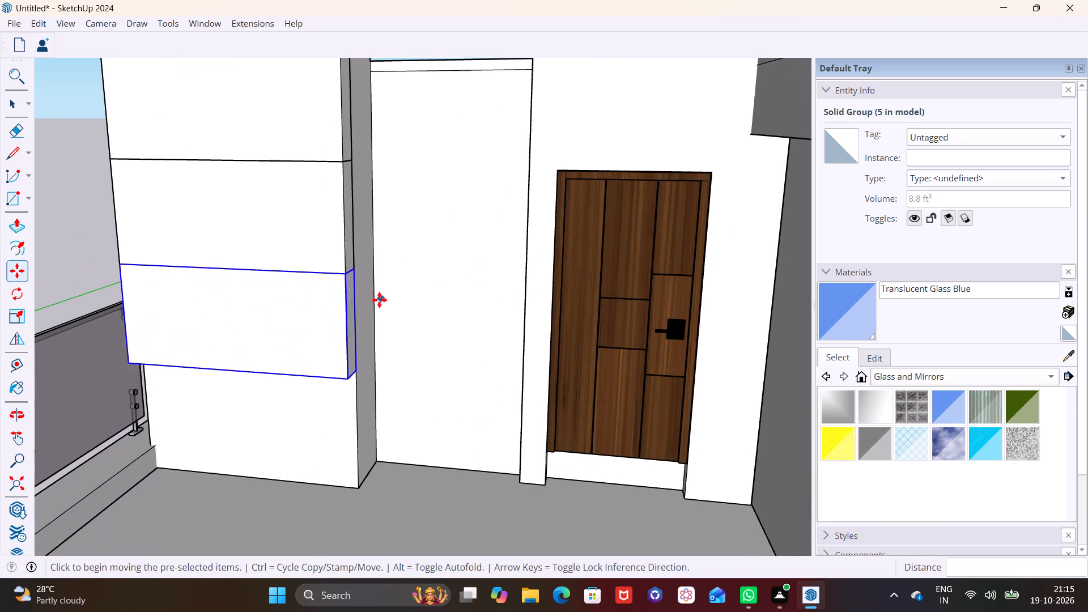
middle_click_drag(364, 304, 319, 317)
left_click(345, 273)
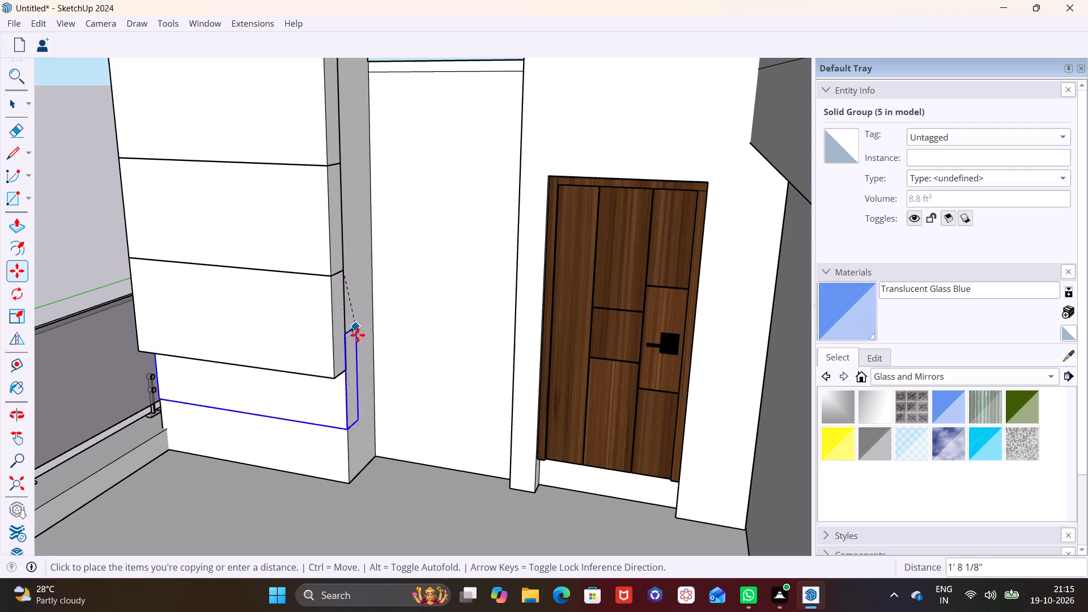
left_click(343, 371)
scroll(294, 318, "down", 7)
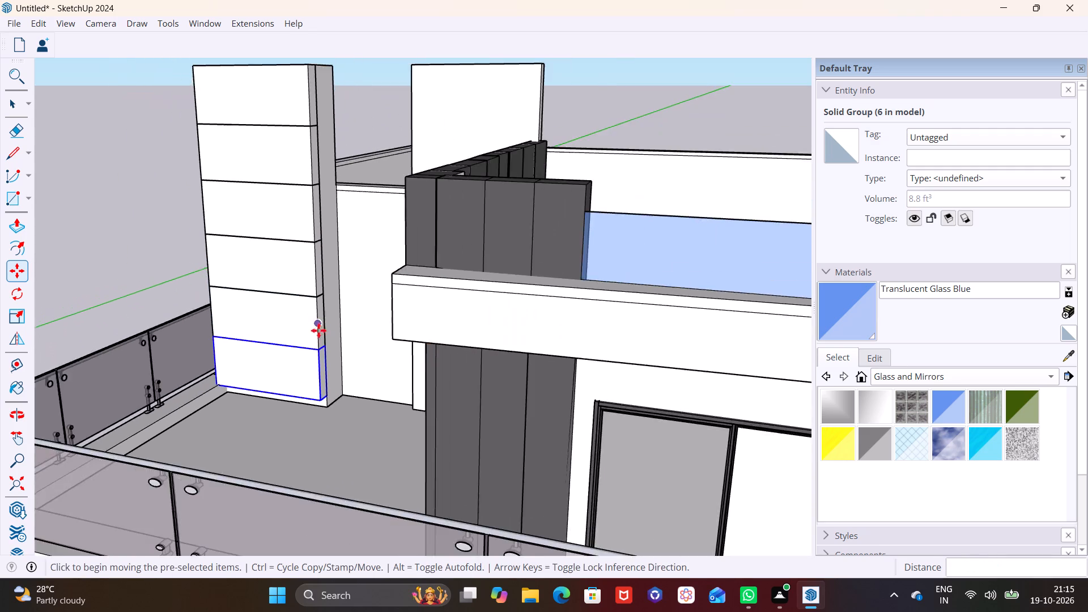
middle_click_drag(322, 331, 491, 219)
scroll(342, 299, "down", 2)
middle_click_drag(359, 318, 440, 386)
scroll(355, 358, "down", 3)
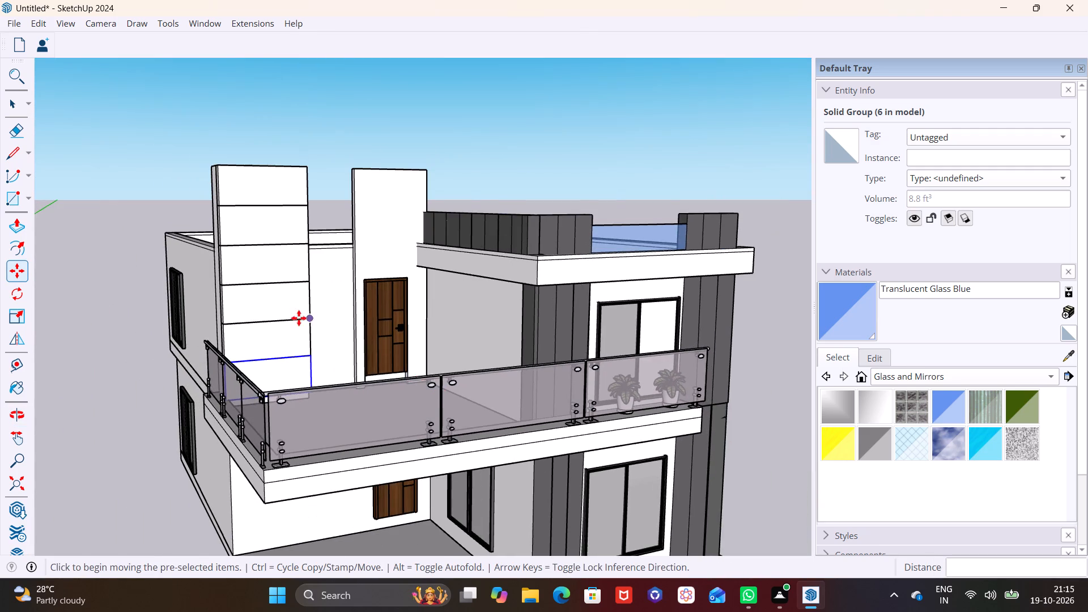
middle_click_drag(301, 318, 394, 351)
key("space")
left_click(416, 144)
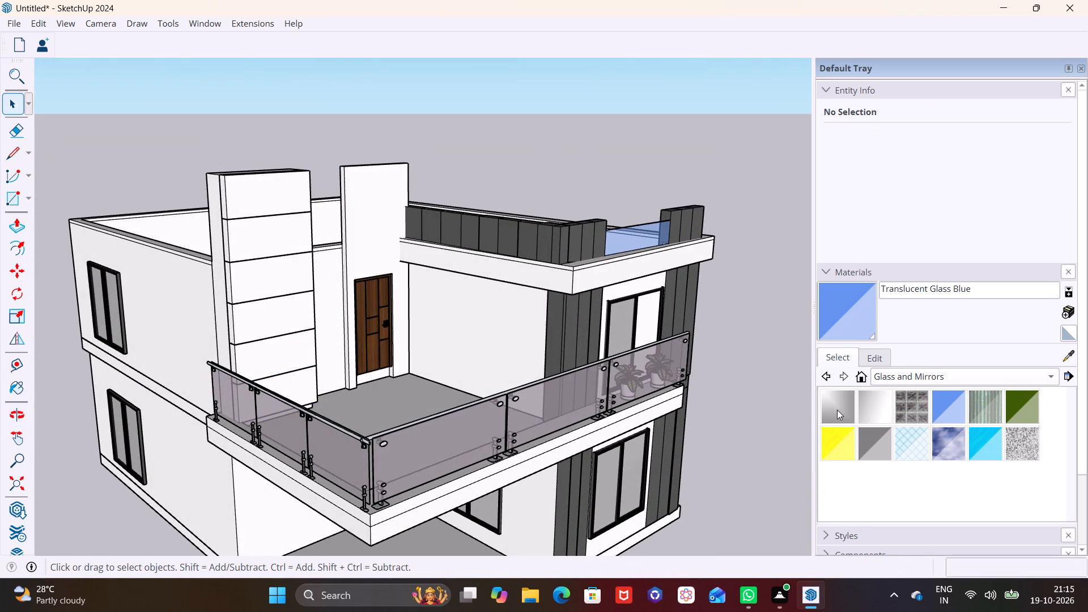
Paint the top three raised panels of the column with Color M04 from the Colors library.
left_click(905, 376)
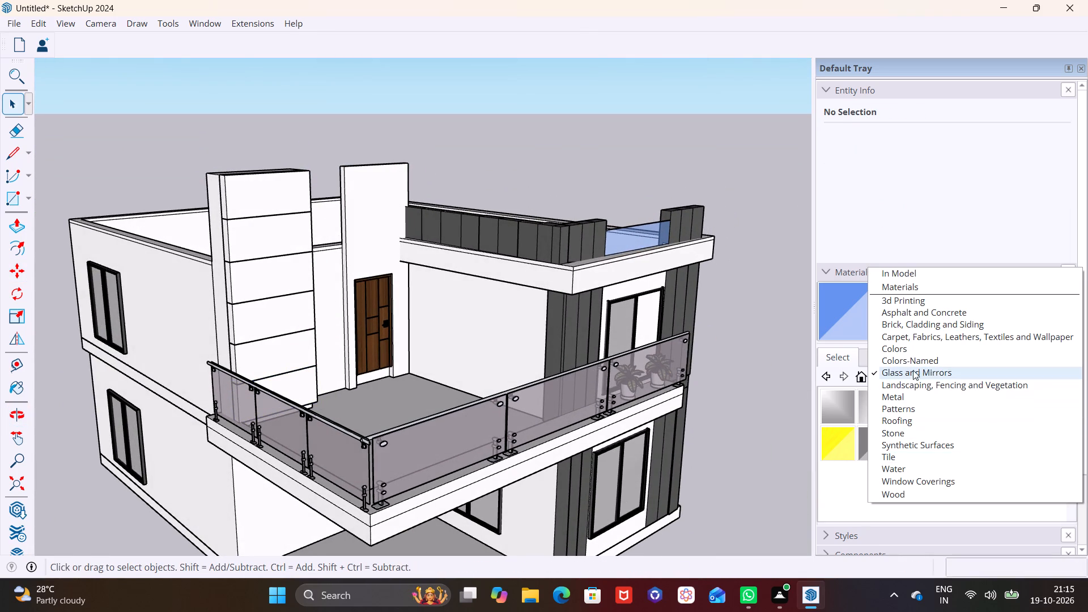
left_click(909, 350)
scroll(906, 397, "down", 9)
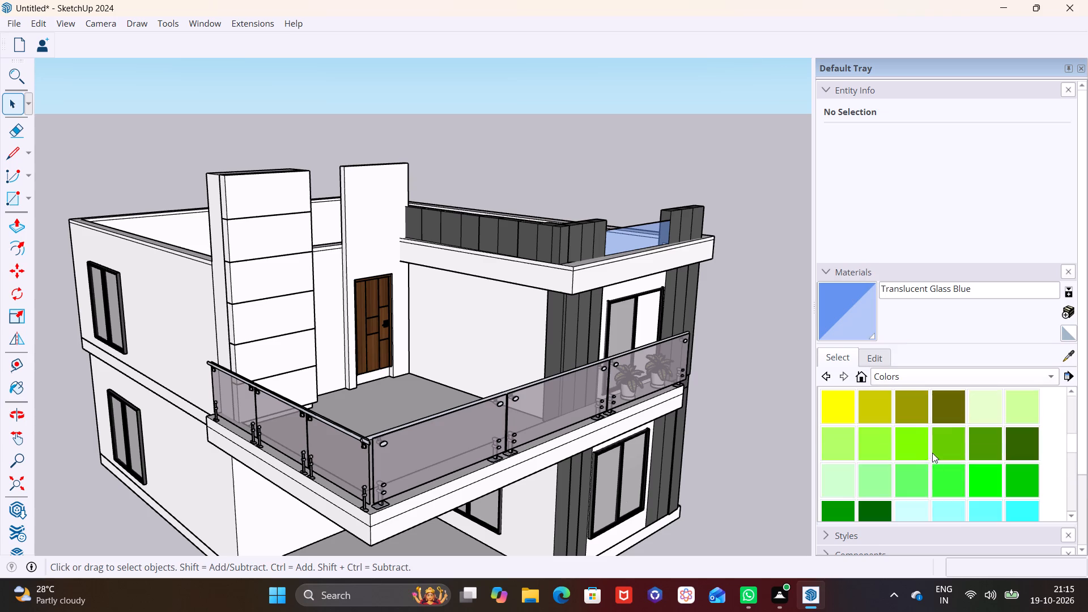
scroll(932, 453, "down", 11)
scroll(872, 425, "up", 2)
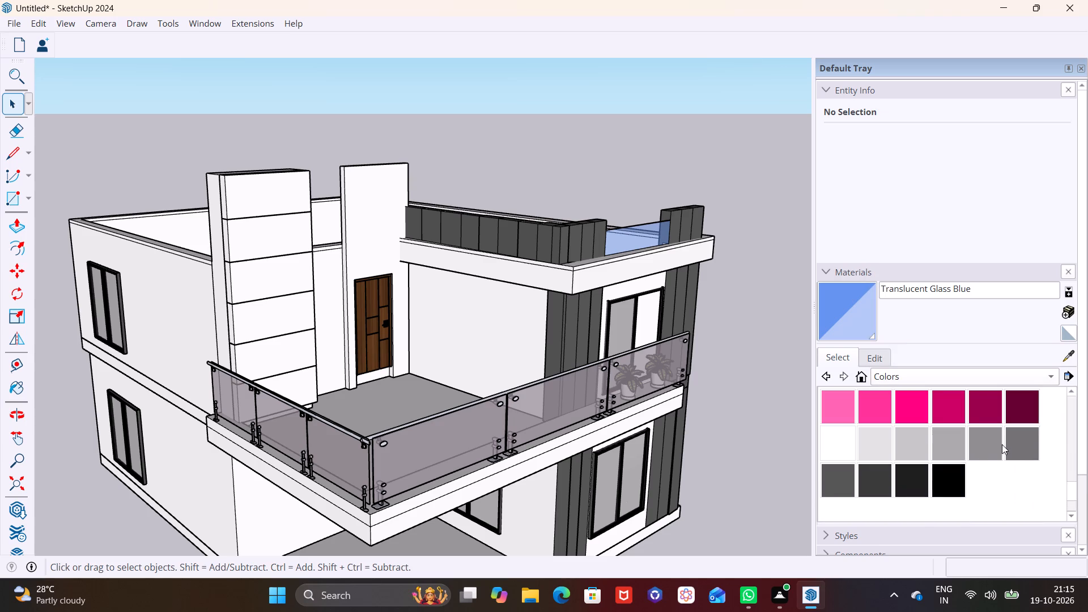
left_click(987, 441)
left_click(276, 278)
left_click(267, 248)
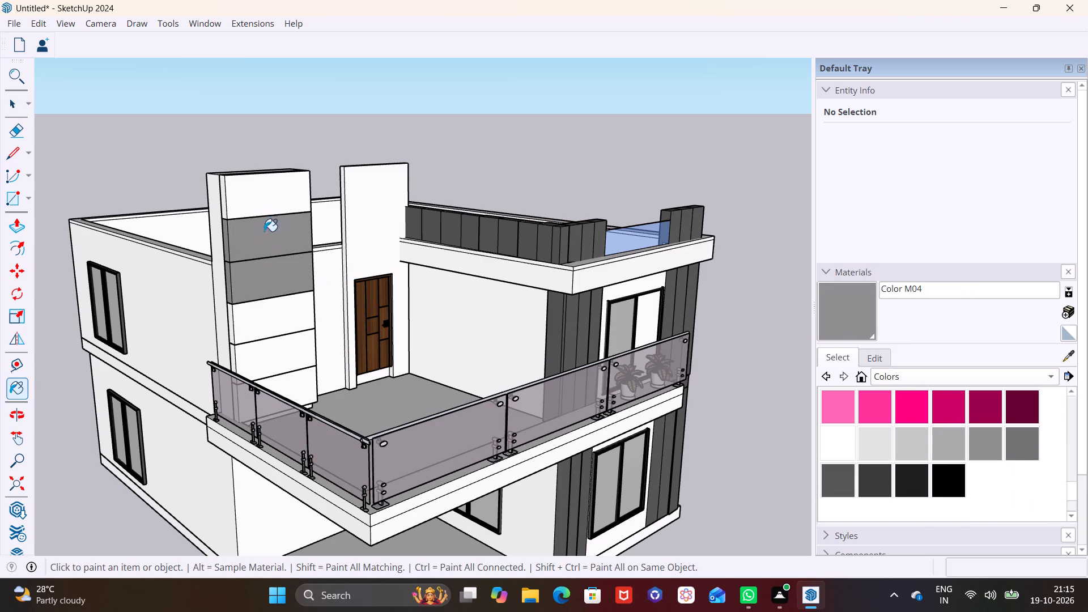
left_click(270, 204)
Paint the outer faces of the dark cladding panels along the side parapet above the terrace with Color M04.
left_click(454, 228)
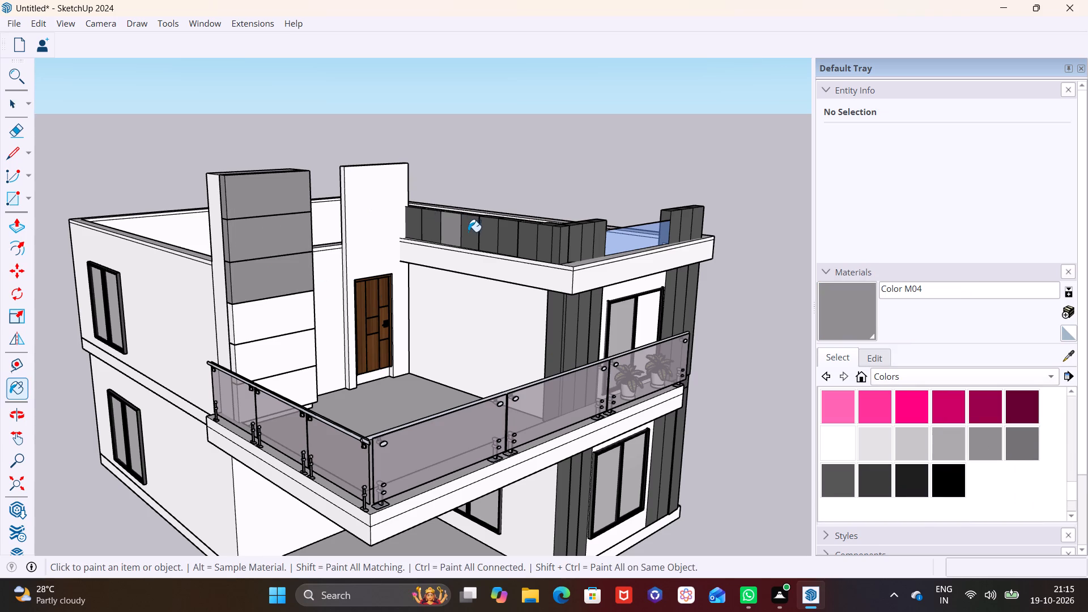
left_click(468, 232)
left_click(488, 236)
left_click(514, 238)
left_click(527, 239)
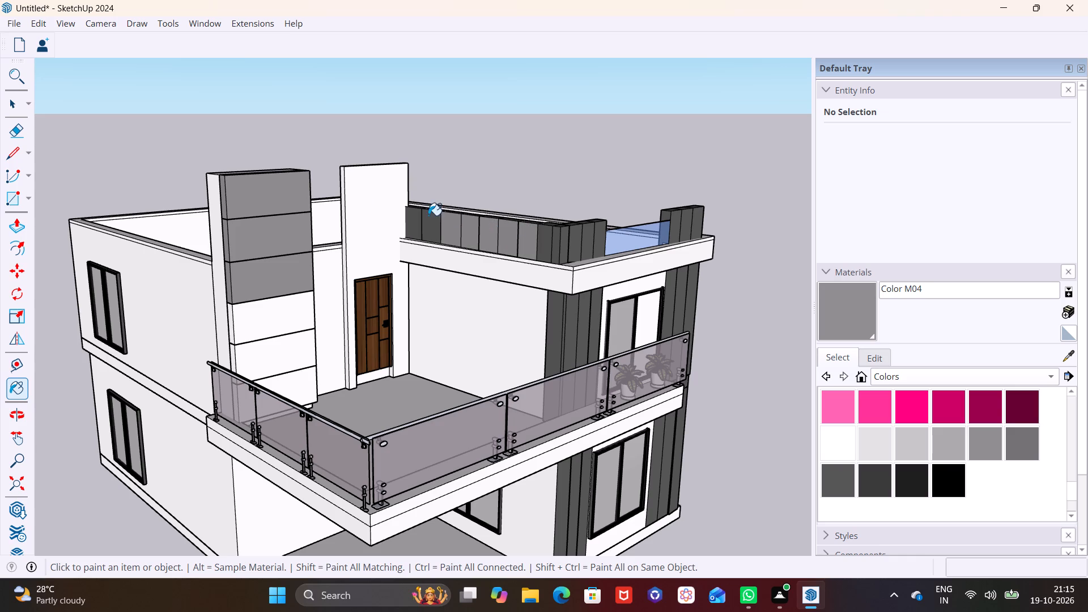
left_click(431, 219)
left_click(414, 221)
Paint the cladding panels at the parapet corner and its adjoining front section with Color M04.
scroll(543, 249, "up", 6)
left_click(549, 241)
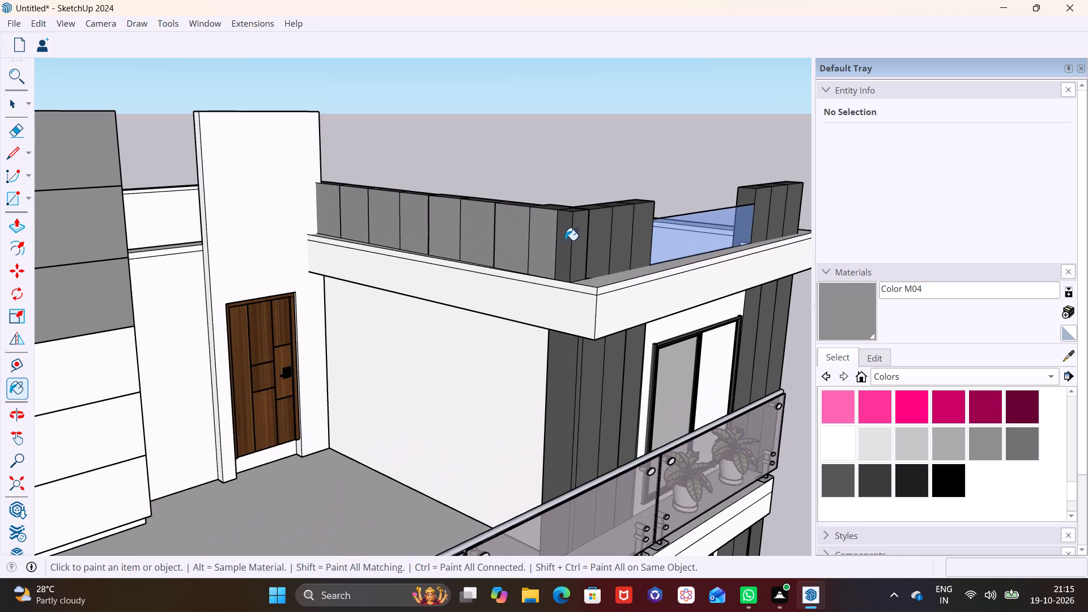
left_click(566, 240)
left_click(577, 239)
left_click(597, 235)
left_click(616, 233)
left_click(645, 233)
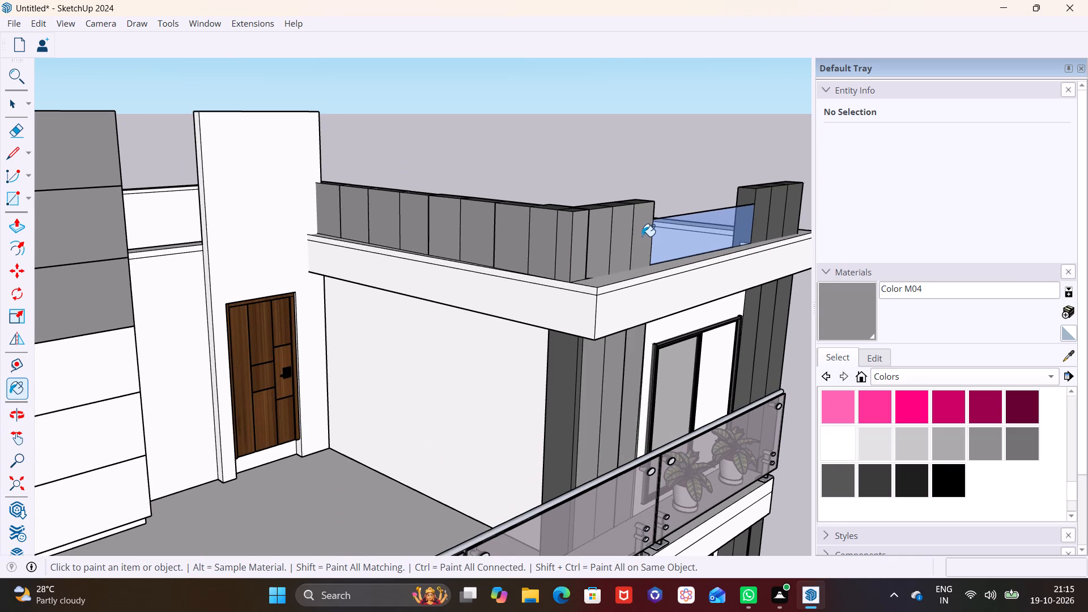
Paint the remaining dark side faces of the cladding below the roof slab's corner with Color M04.
left_click(569, 348)
left_click(581, 358)
left_click(579, 358)
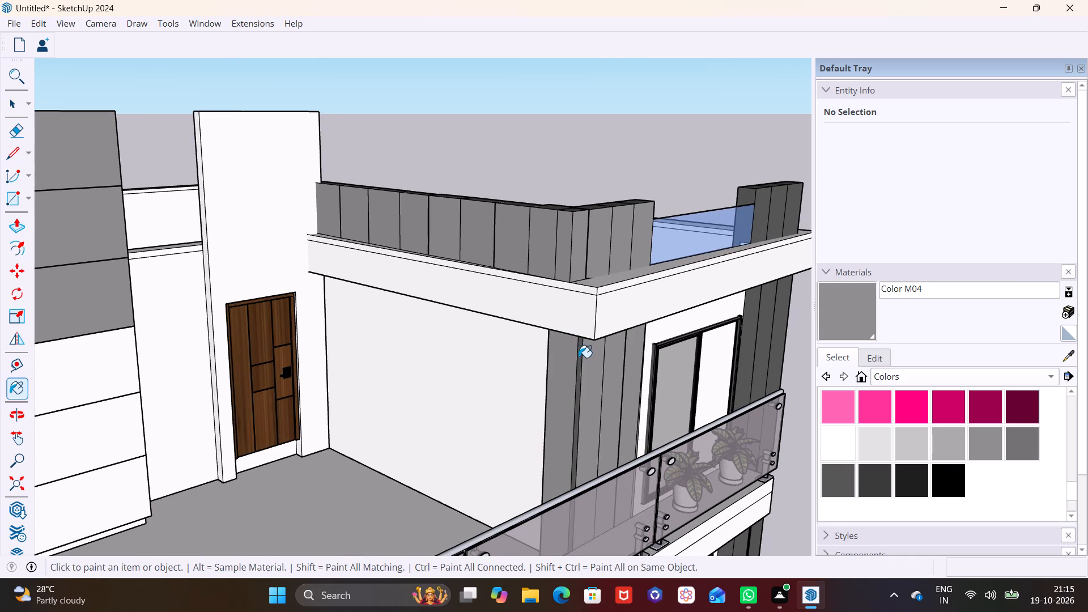
Paint the top faces of the side, corner and adjoining front parapet panels with Color M04.
middle_click_drag(560, 248, 529, 360)
left_click(562, 292)
left_click(549, 281)
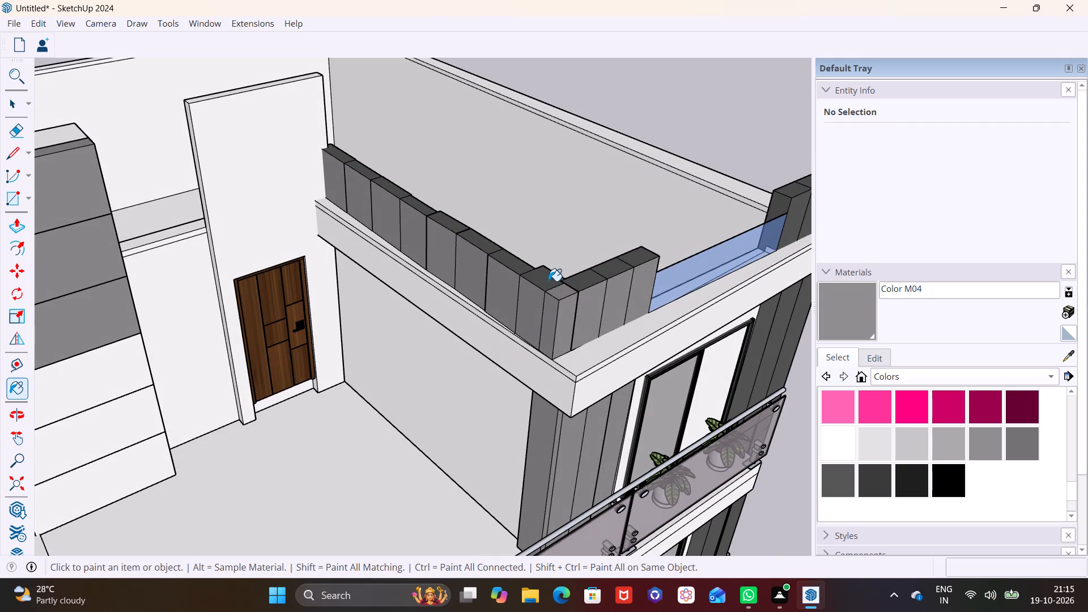
left_click(511, 264)
left_click(481, 242)
left_click(459, 229)
left_click(422, 209)
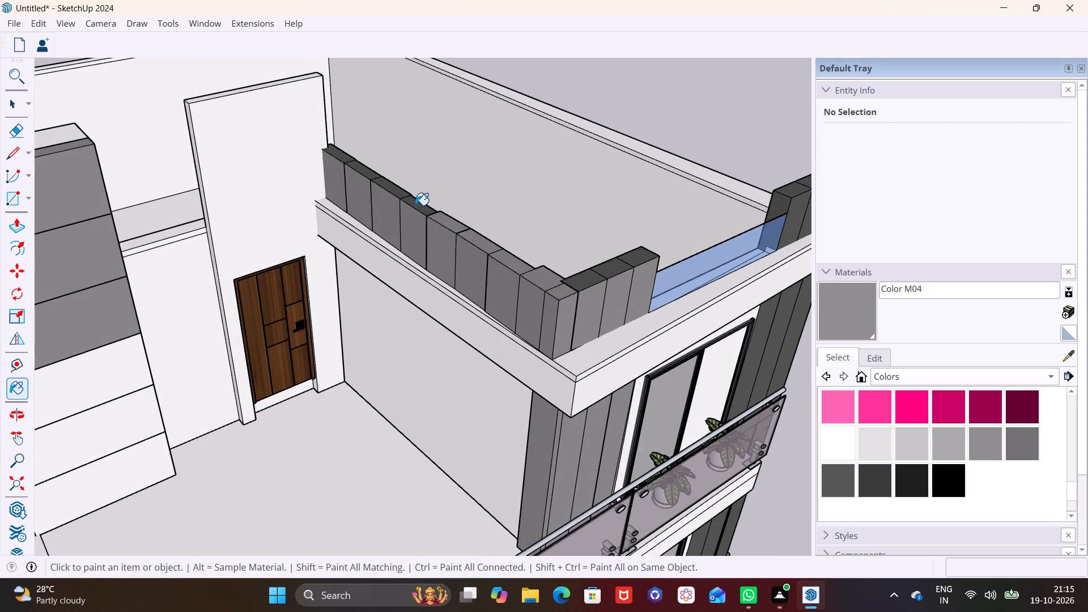
left_click(396, 190)
left_click(370, 175)
left_click(339, 155)
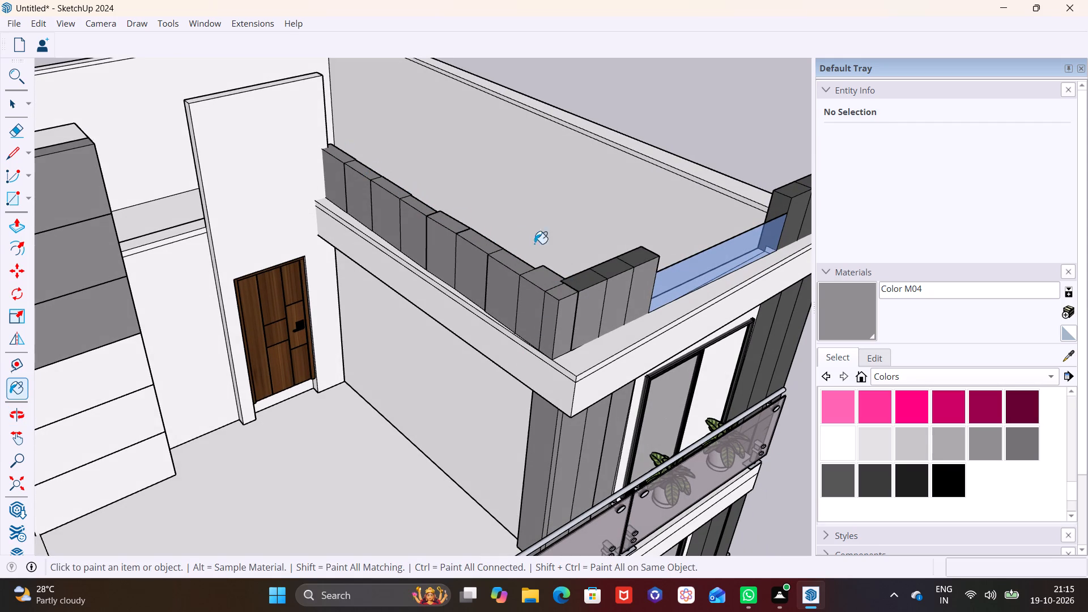
left_click(586, 283)
left_click(618, 273)
left_click(635, 260)
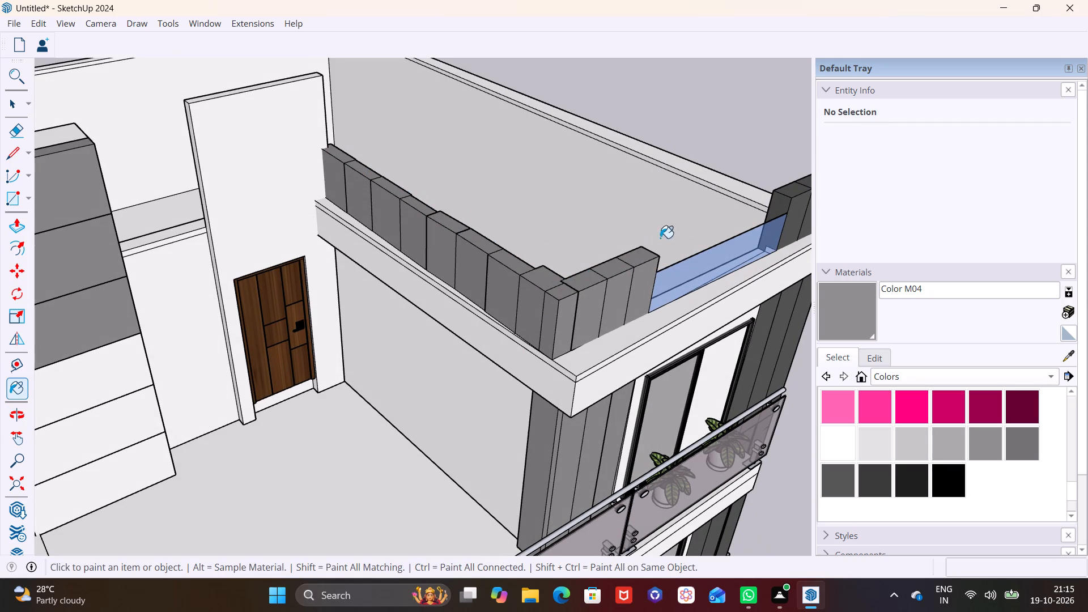
Paint the parapet cladding beyond the blue glass and the cladding strips beneath it with Color M04.
left_click(777, 206)
left_click(792, 194)
left_click(799, 207)
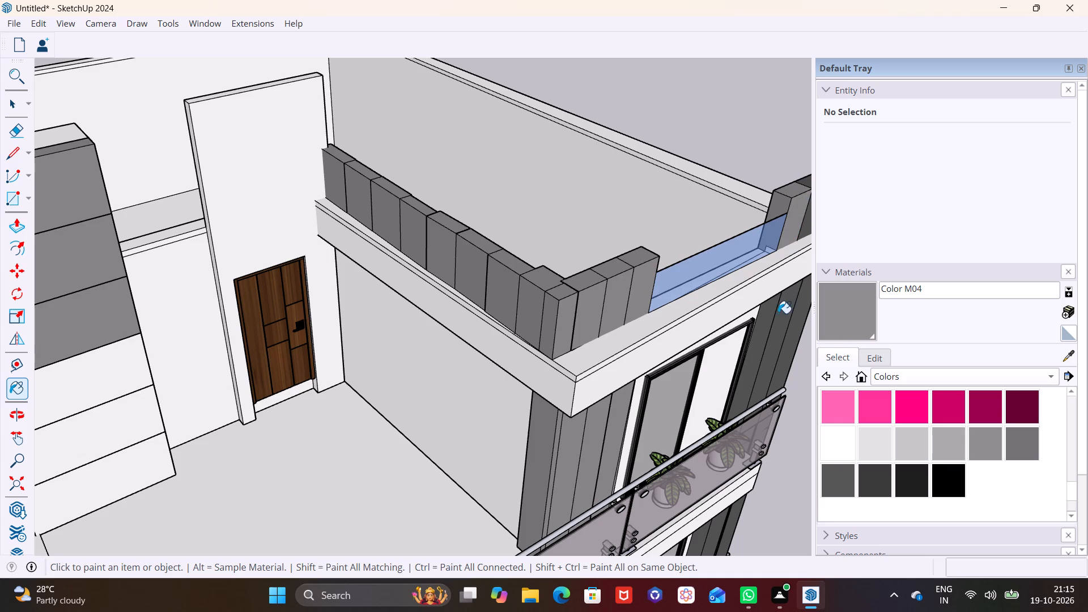
left_click(768, 316)
left_click(781, 312)
left_click(795, 317)
Paint the remaining dark top faces and the outer end face of the parapet section beyond the glass with Color M04.
scroll(695, 349, "down", 2)
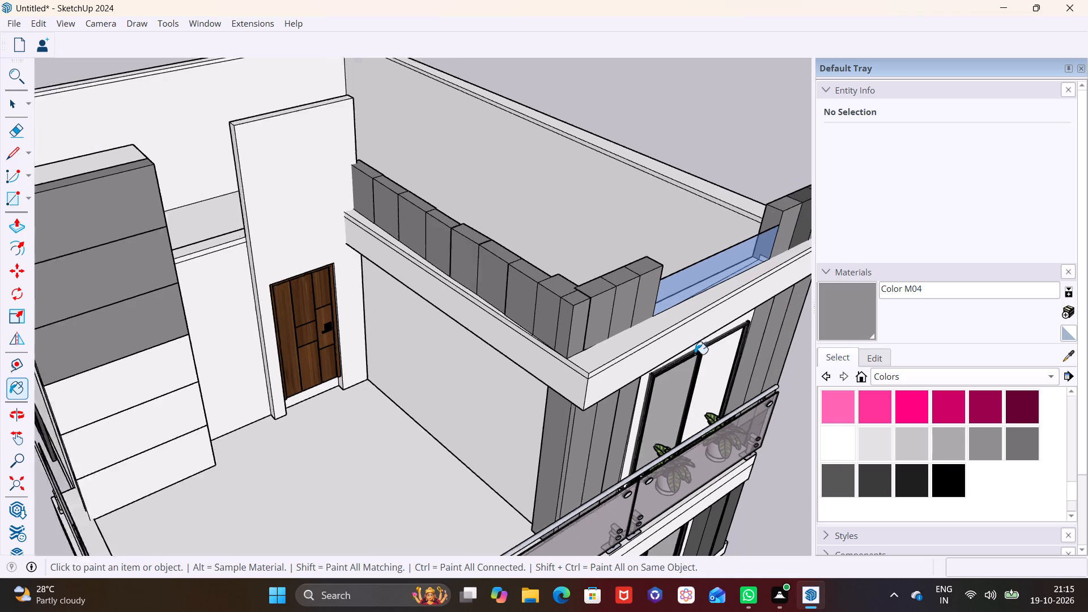
scroll(695, 354, "down", 5)
middle_click_drag(688, 368, 578, 219)
middle_click_drag(752, 260, 535, 292)
left_click_drag(716, 337, 724, 337)
middle_click_drag(744, 300, 692, 367)
scroll(678, 385, "up", 3)
left_click(673, 398)
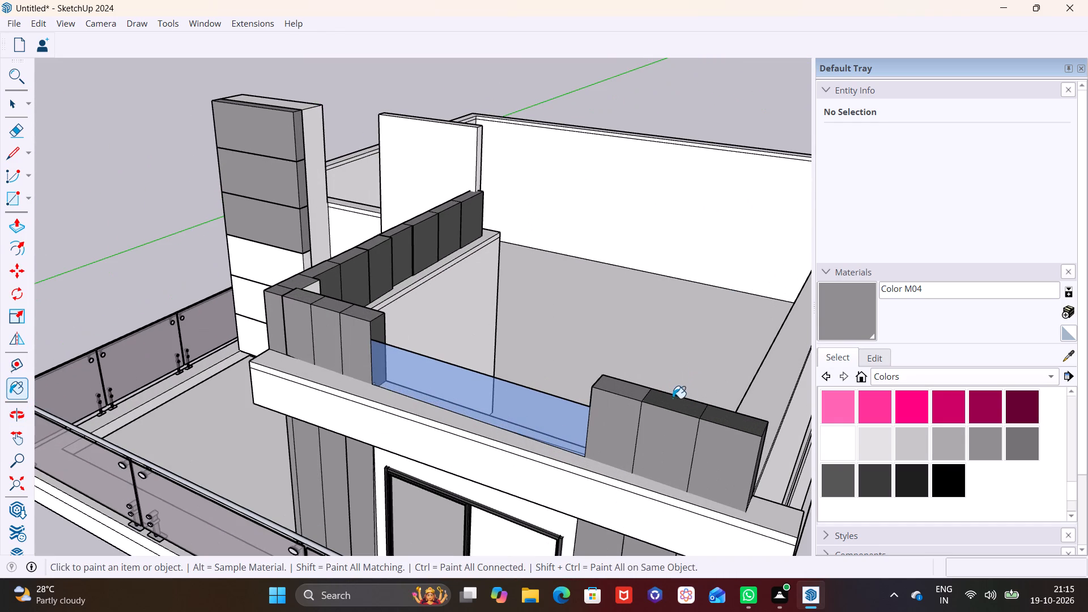
left_click(733, 423)
left_click(762, 448)
scroll(756, 445, "down", 1)
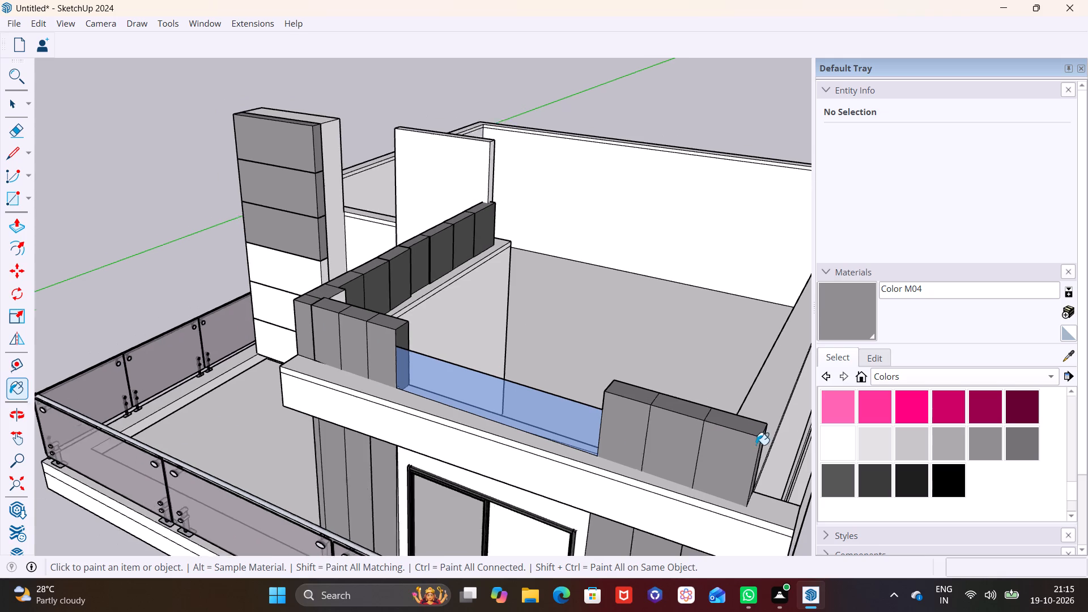
Paint the dark inner faces of the side parapet panels and the inner faces at the parapet corner with Color M04.
scroll(756, 445, "down", 2)
scroll(426, 305, "up", 8)
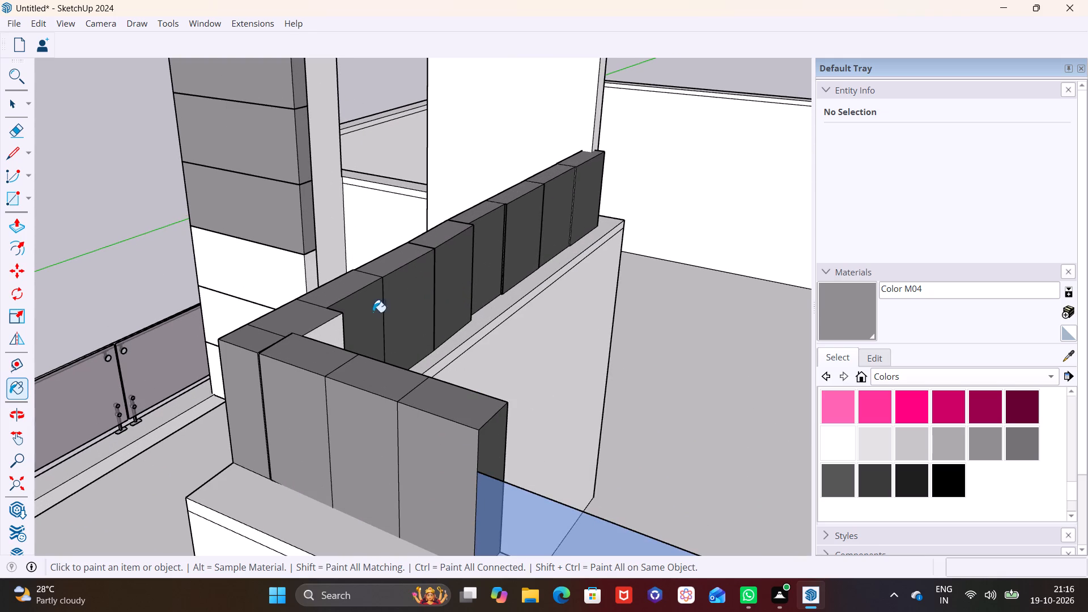
left_click(372, 312)
left_click_drag(407, 297, 413, 293)
left_click_drag(460, 274, 467, 271)
left_click(495, 259)
left_click(520, 243)
left_click(547, 227)
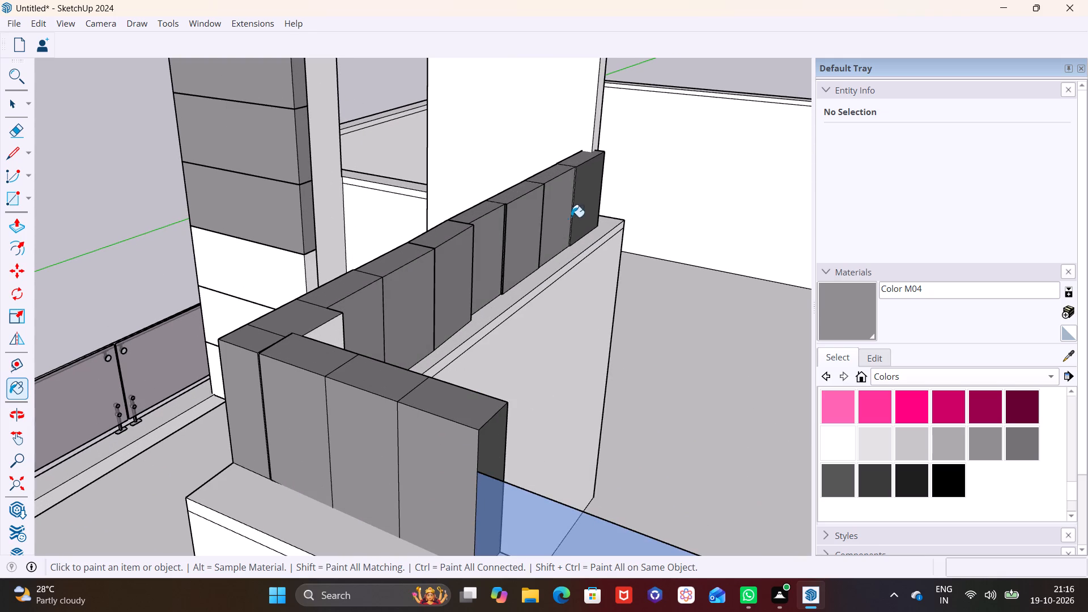
left_click(592, 211)
middle_click_drag(410, 328, 135, 354)
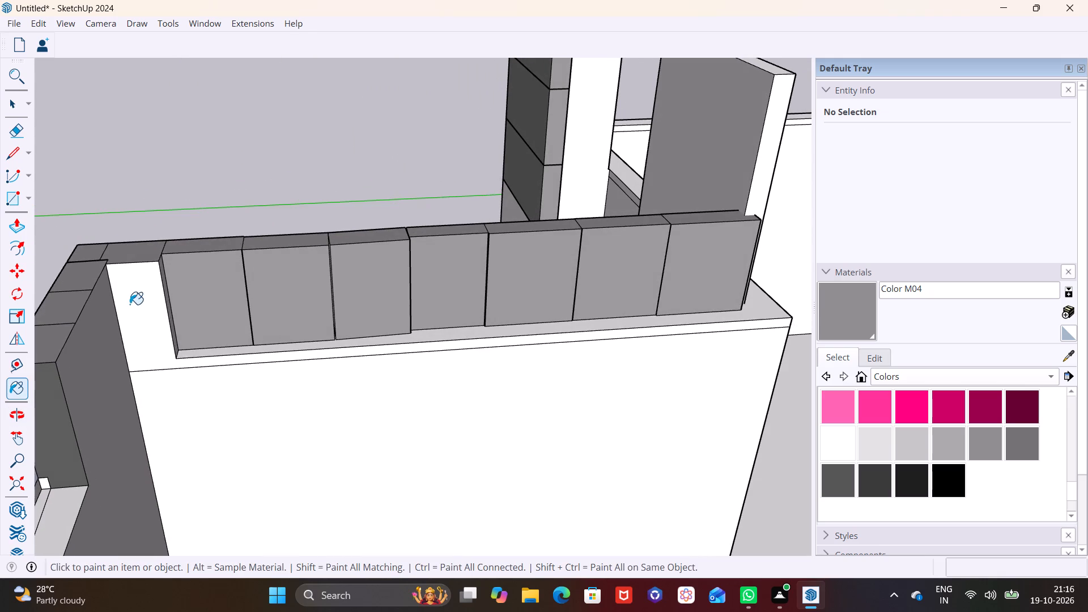
left_click(130, 304)
left_click(76, 327)
scroll(99, 333, "down", 6)
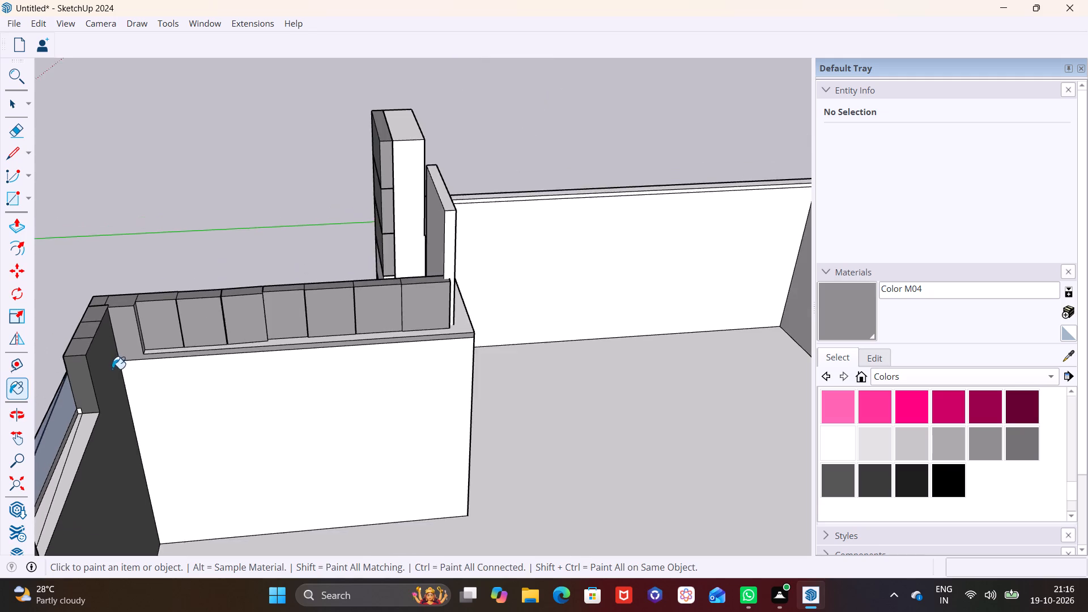
Paint the ground-floor cladding strips on both sides of the large sliding window with Color M04.
scroll(112, 369, "down", 3)
middle_click_drag(168, 398, 482, 420)
scroll(482, 420, "down", 4)
middle_click_drag(409, 448, 681, 335)
middle_click_drag(642, 406, 543, 326)
middle_click_drag(673, 427, 569, 286, "shift")
left_click(675, 470)
left_click(713, 466)
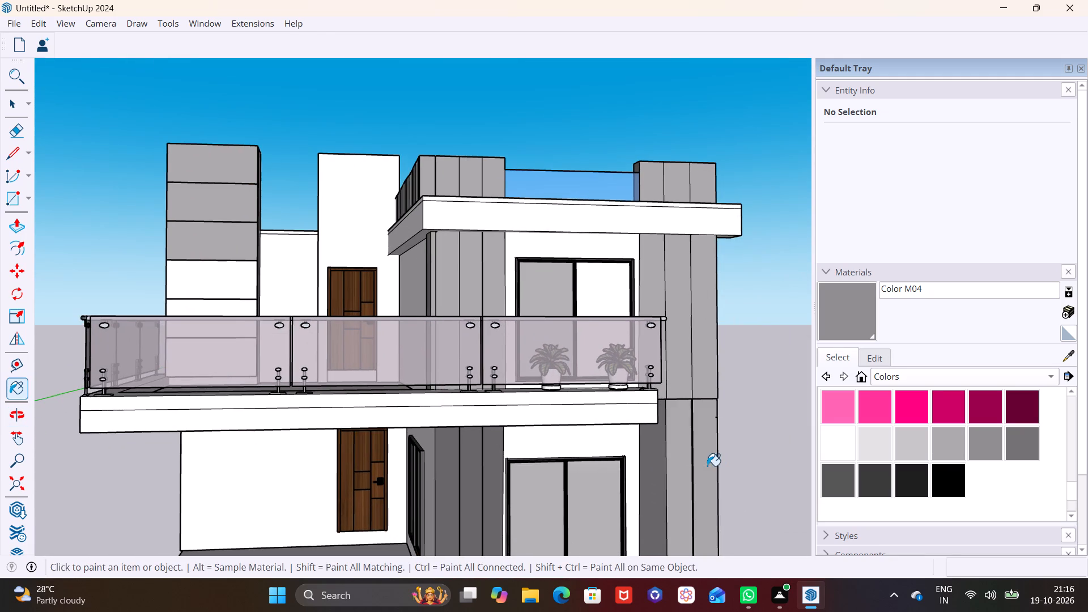
left_click(658, 466)
left_click(494, 469)
left_click(466, 467)
left_click(441, 465)
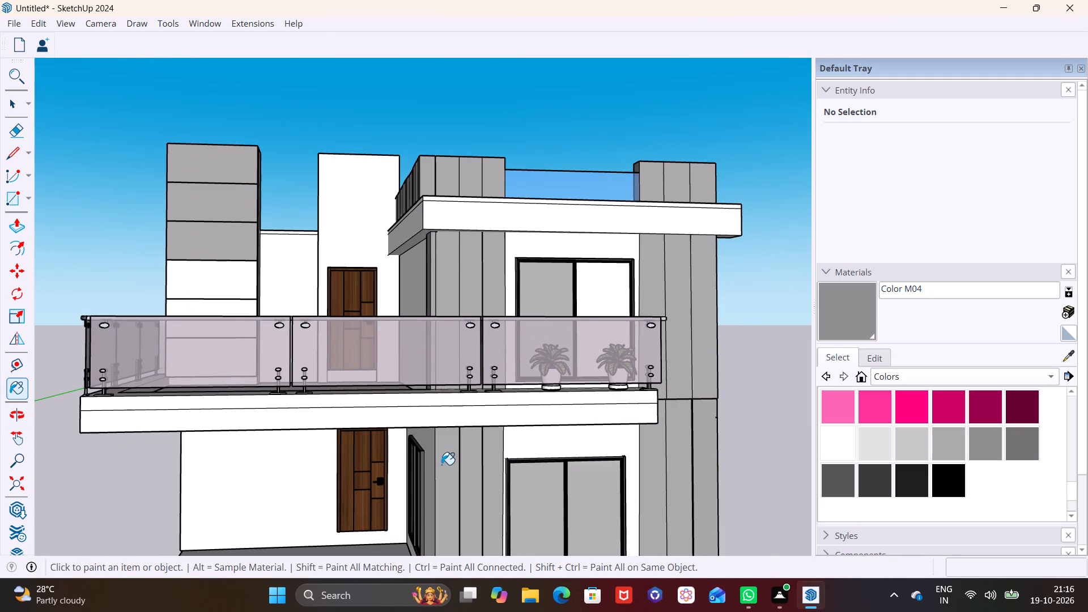
Paint the remaining white lower panels of the column beside the balcony with Color M04.
middle_click_drag(515, 490, 705, 476)
scroll(587, 441, "down", 6)
middle_click_drag(558, 465, 644, 442, "shift")
scroll(479, 326, "up", 7)
left_click(441, 320)
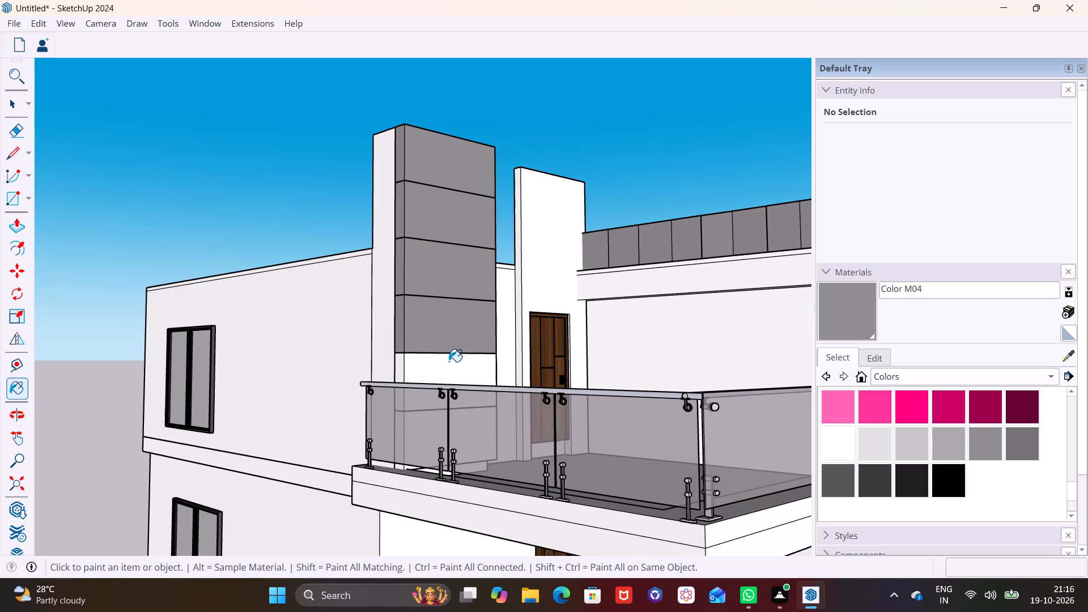
left_click(449, 362)
middle_click_drag(515, 399, 434, 445)
left_click(464, 427)
scroll(471, 431, "down", 3)
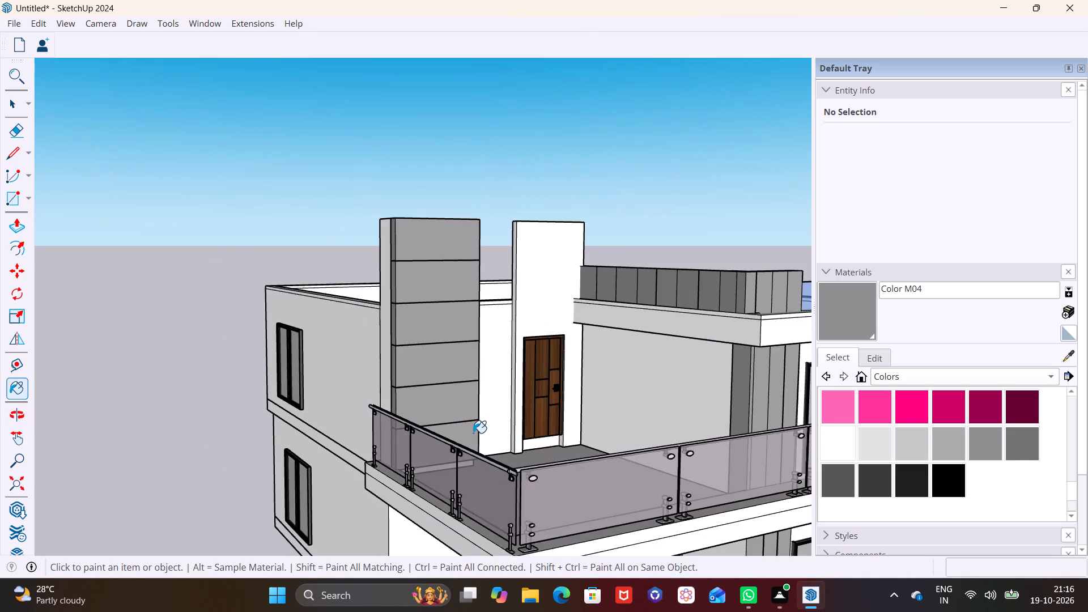
scroll(473, 433, "down", 2)
key("space")
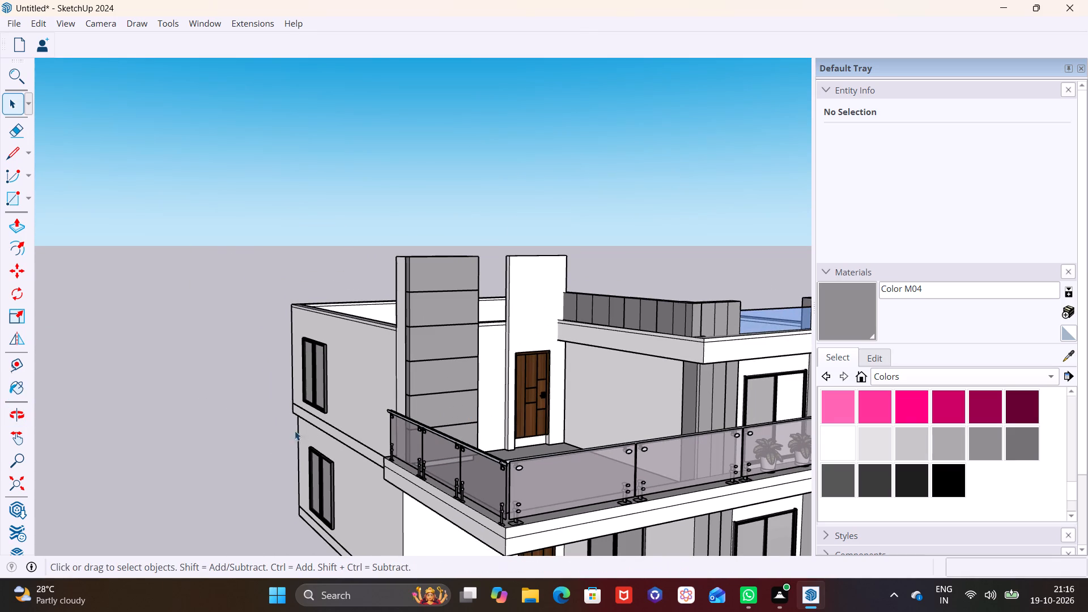
left_click(229, 398)
Draw a vertical rectangle about 1' 2 1/2" by 3' 10 1/2" on the low parapet between the grey column and the white wall.
scroll(503, 245, "up", 10)
middle_click_drag(509, 316, 313, 286)
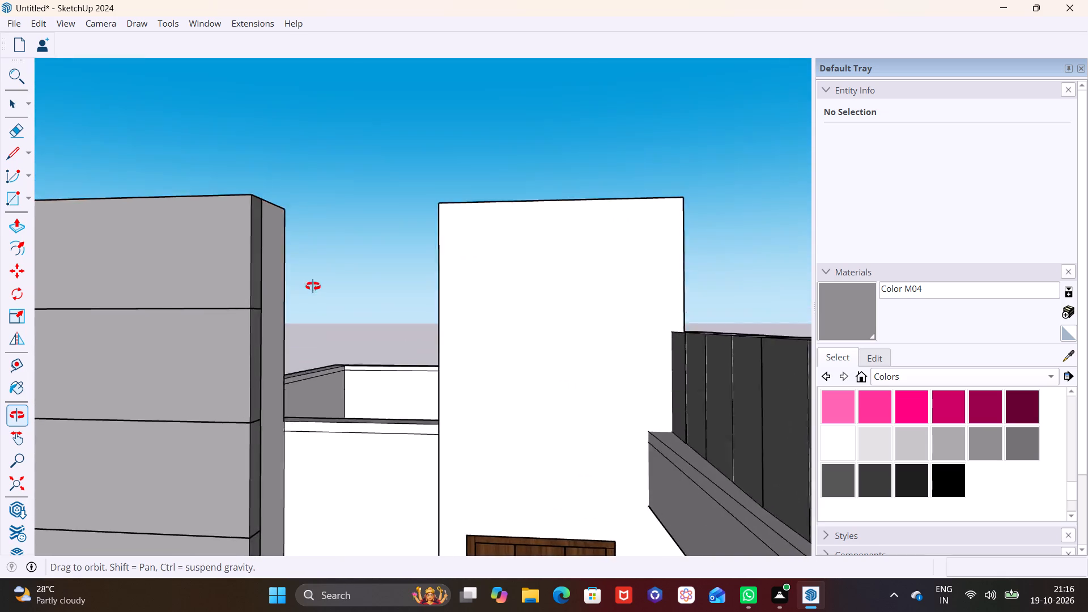
middle_click_drag(313, 286, 372, 321)
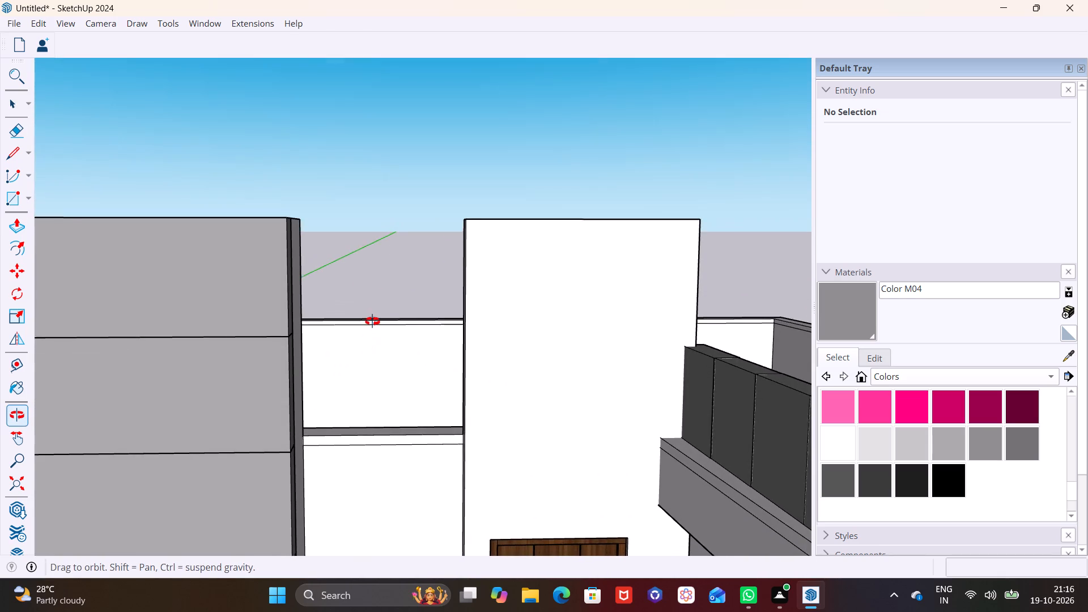
middle_click_drag(372, 321, 360, 321)
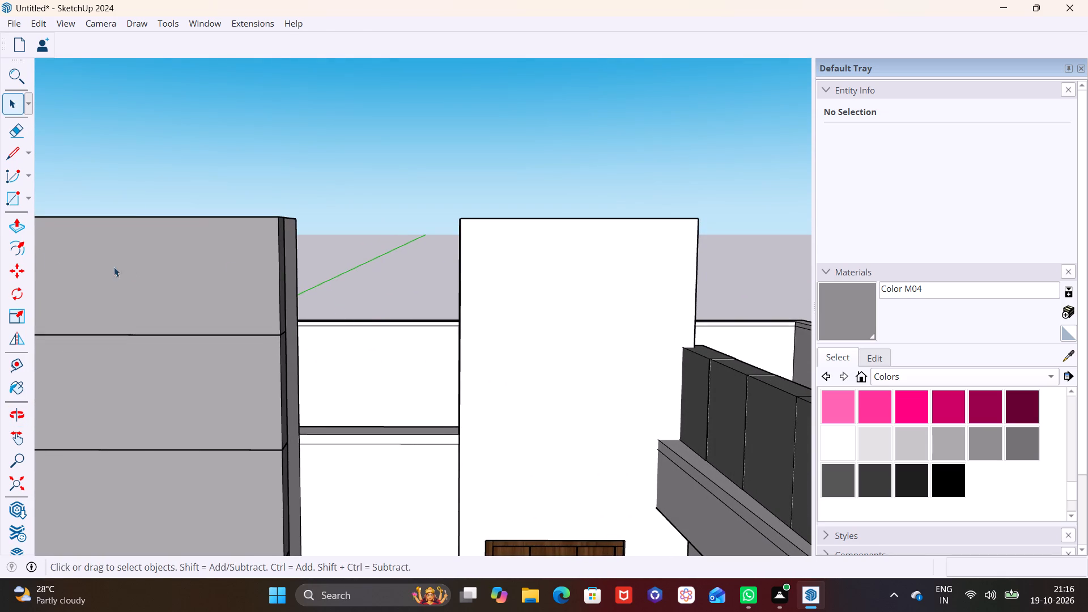
left_click(24, 199)
left_click(31, 225)
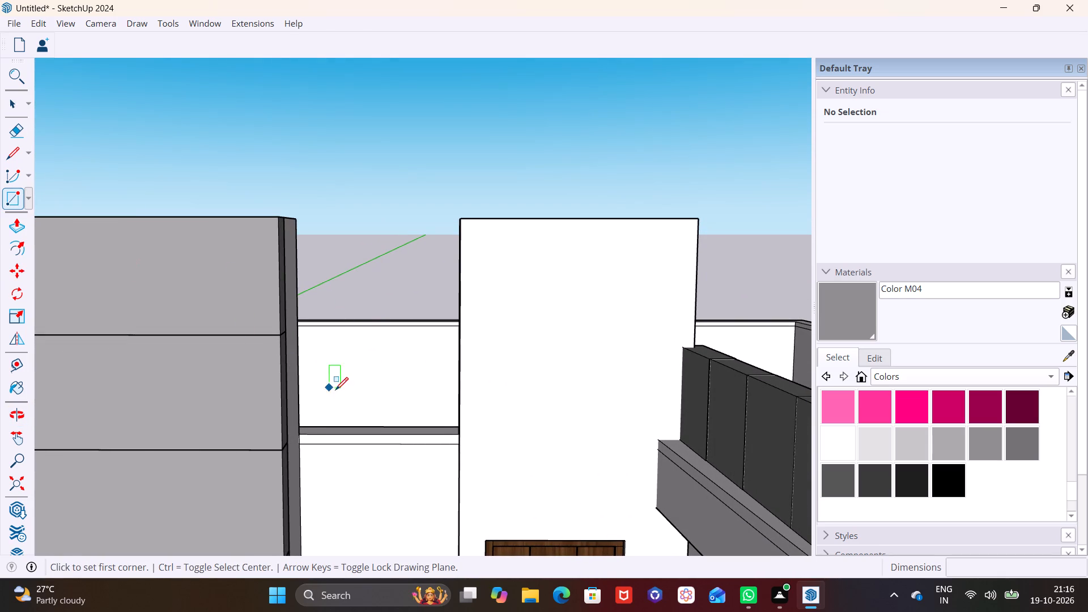
scroll(317, 395, "up", 5)
scroll(307, 433, "down", 5)
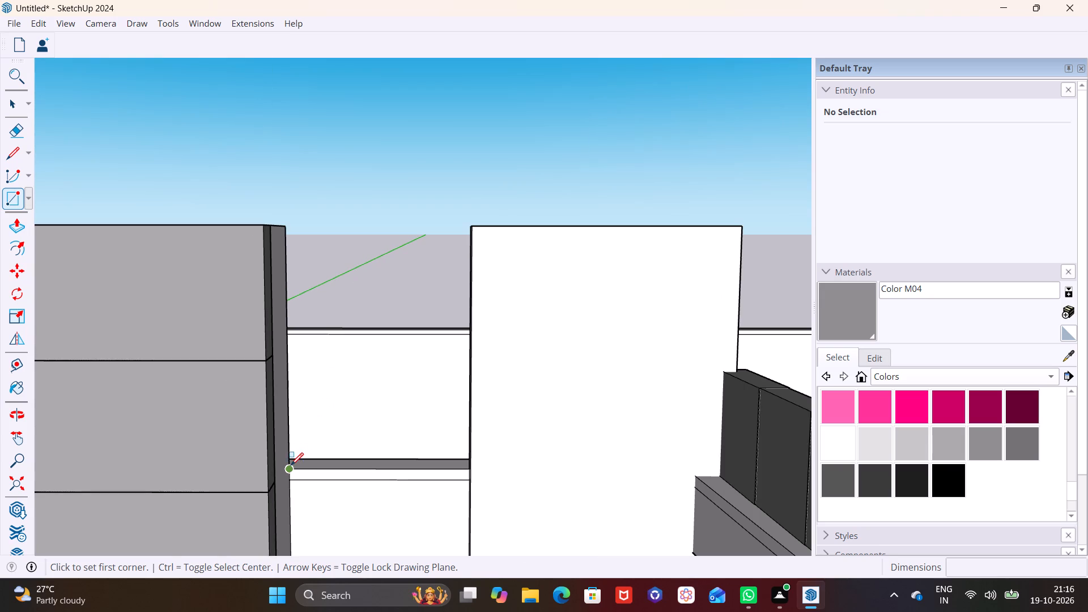
left_click_drag(290, 466, 299, 464)
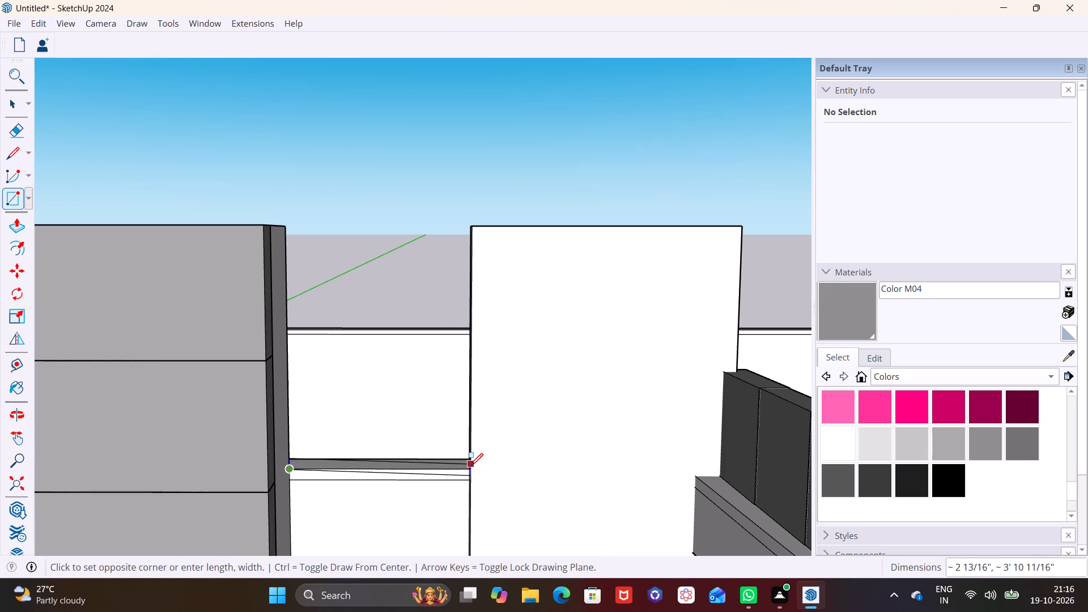
left_click(467, 414)
Raise the top edge of the rectangle between the column and the white wall slightly to make it taller.
middle_click_drag(486, 401, 563, 321)
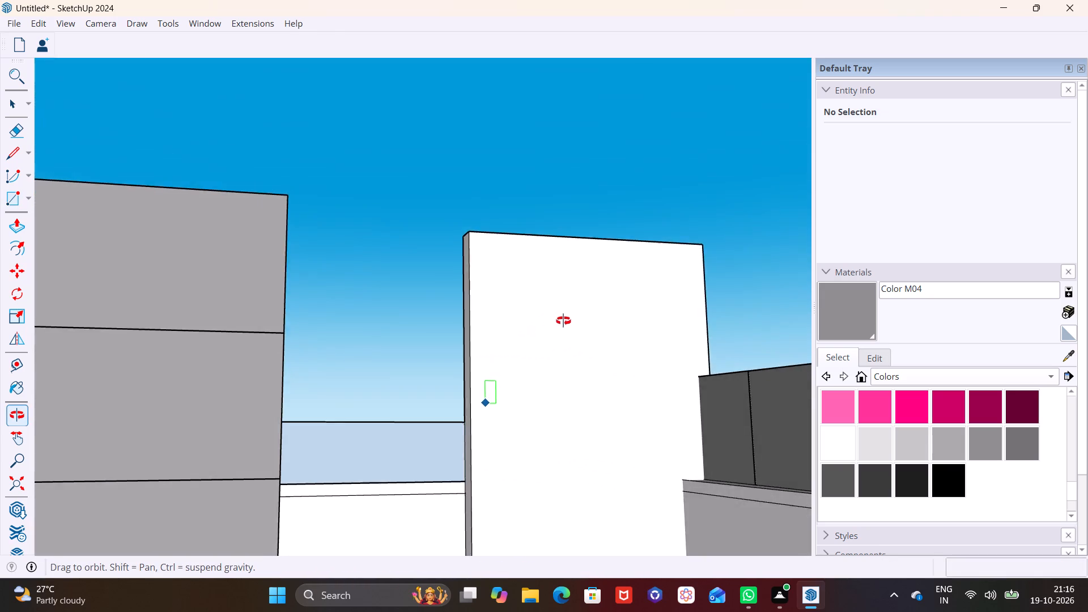
middle_click_drag(563, 321, 268, 438)
scroll(415, 406, "down", 2)
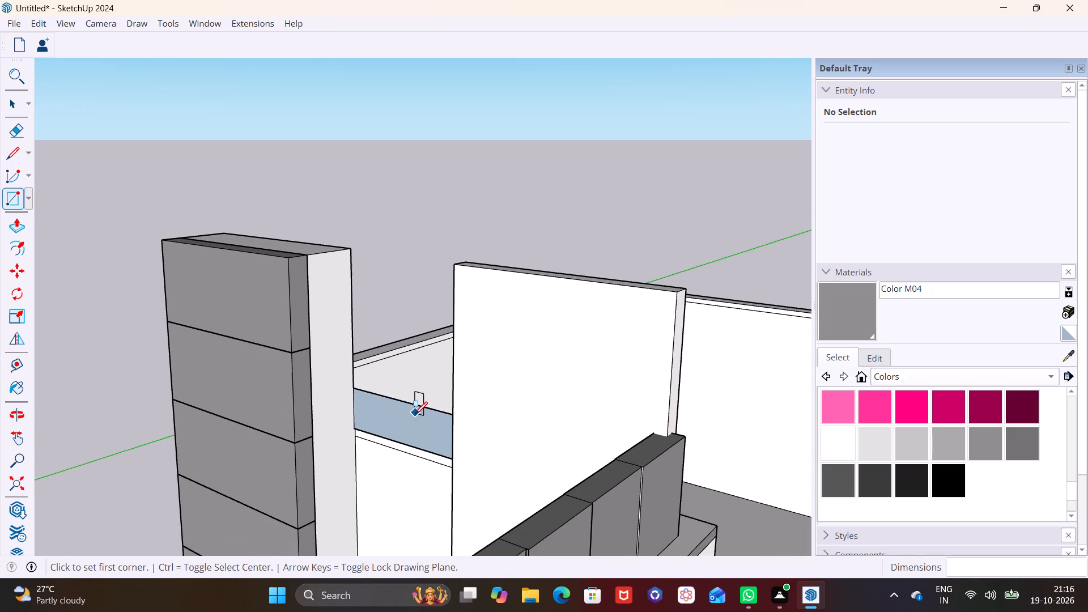
scroll(401, 423, "up", 5)
key("space")
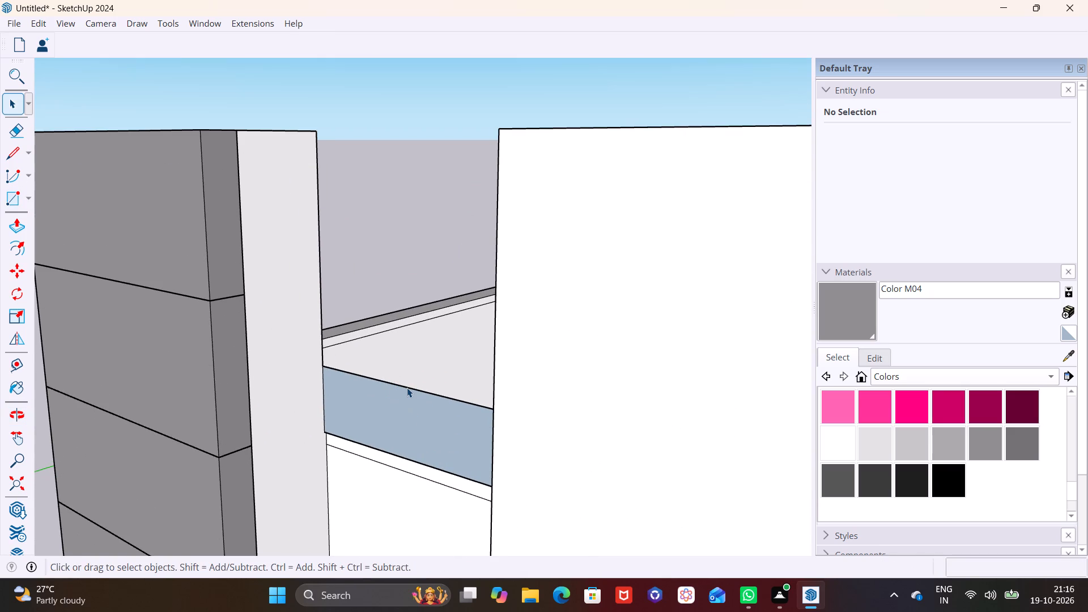
left_click(407, 388)
key("m")
left_click(408, 388)
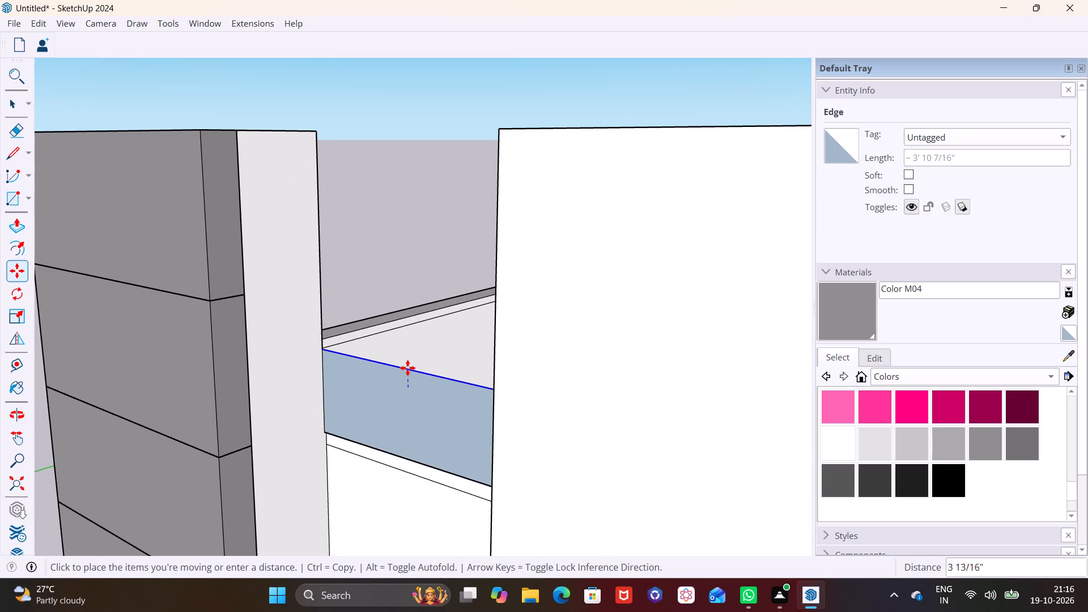
left_click(409, 363)
key("space")
Paint the rectangle between the column and the white wall with Translucent Glass Blue from Glass and Mirrors.
left_click(411, 399)
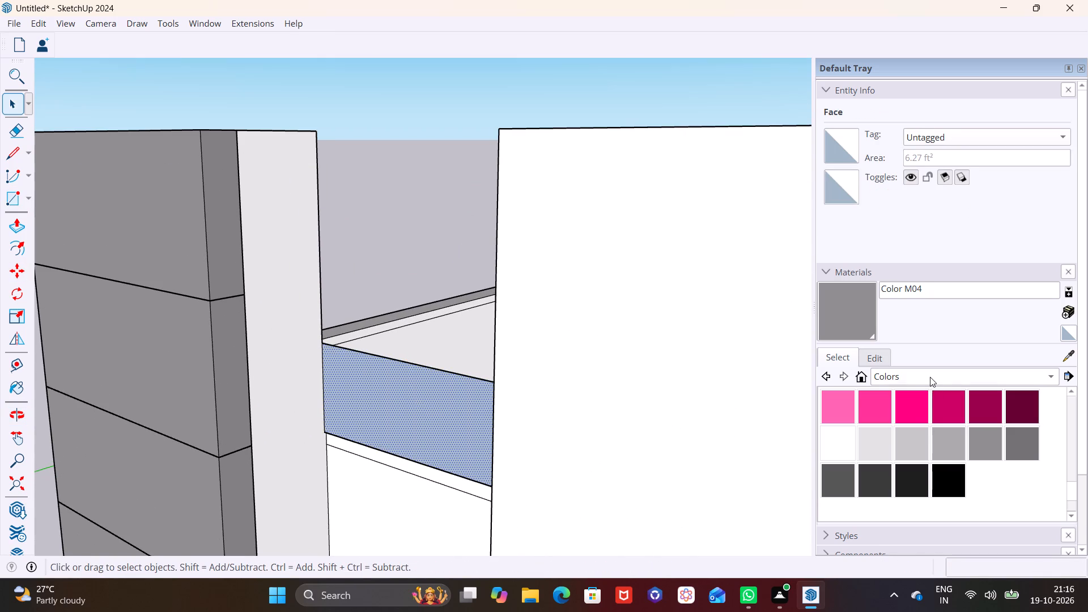
left_click(930, 377)
left_click(919, 396)
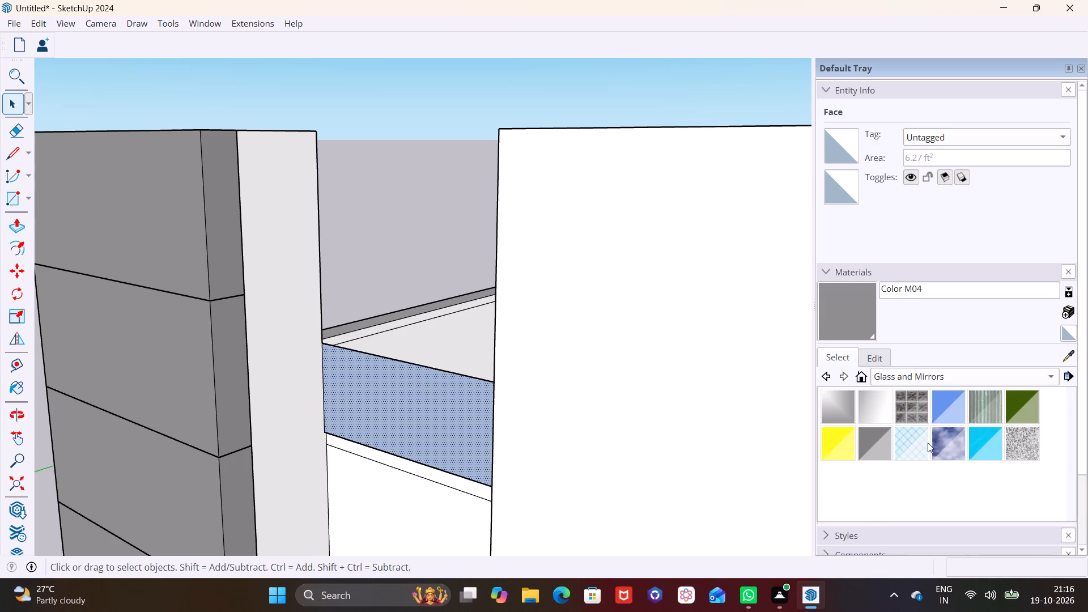
left_click(948, 406)
left_click(447, 411)
key("space")
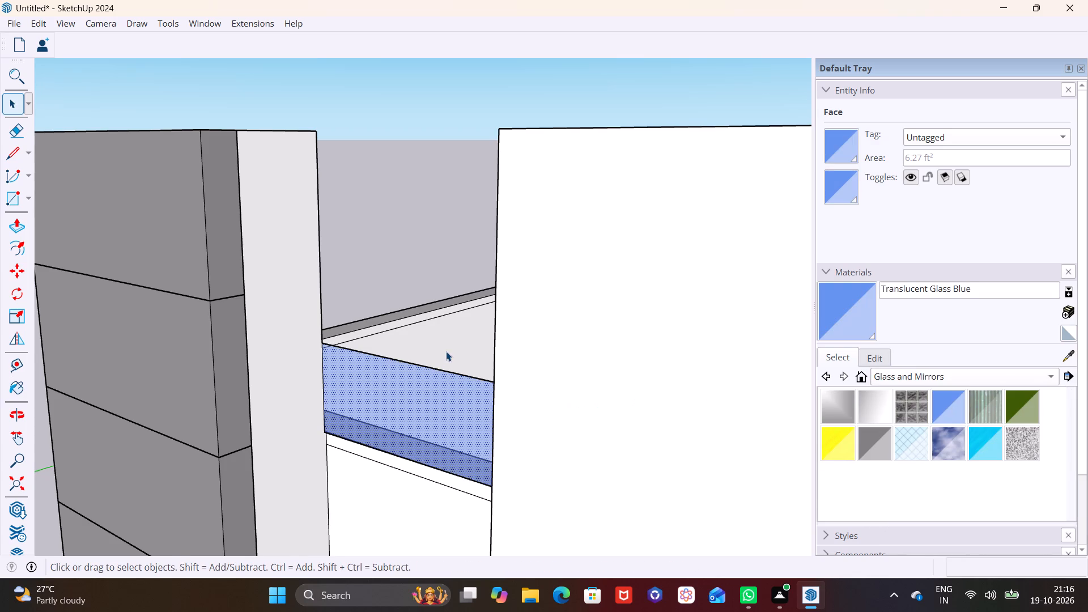
left_click(446, 351)
Push/Pull the rear face of the raised white wall above the door outward about 7 7/16" to thicken it.
scroll(447, 351, "down", 7)
middle_click_drag(471, 384, 720, 379)
scroll(366, 293, "up", 2)
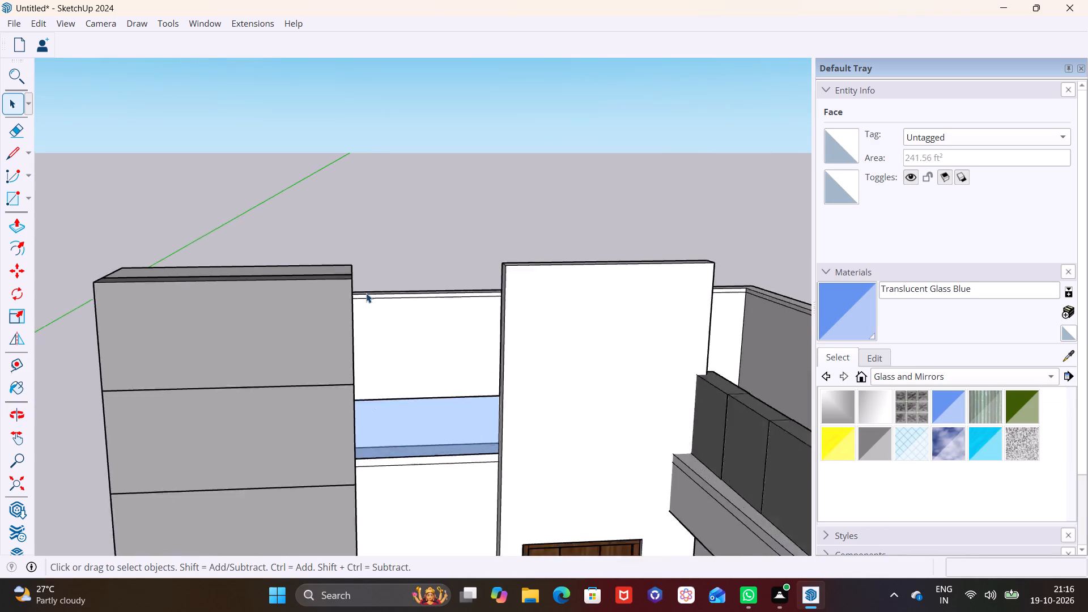
scroll(366, 293, "up", 6)
scroll(457, 309, "down", 2)
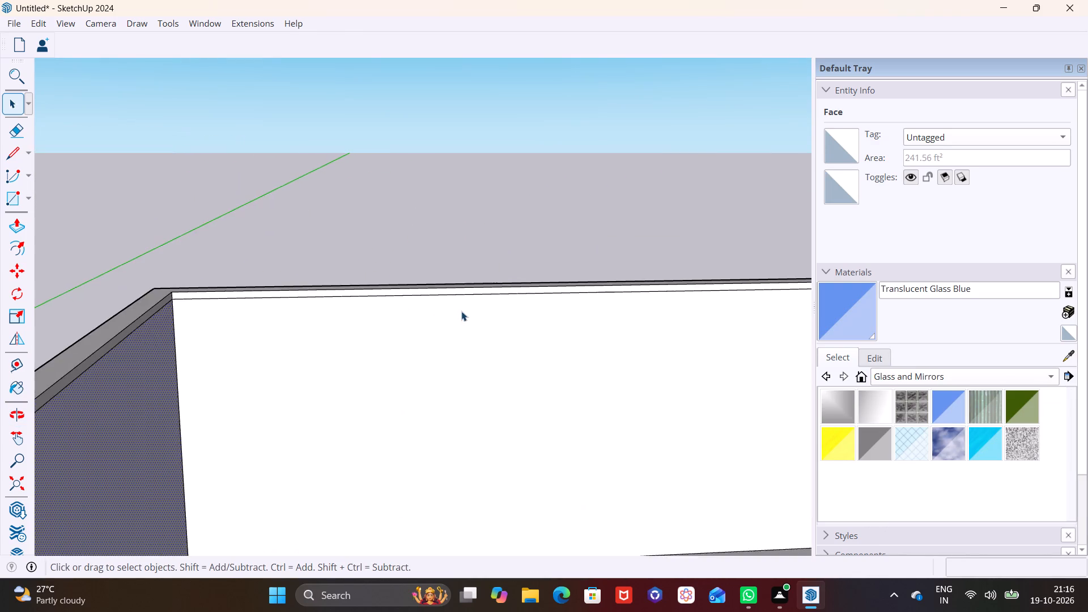
scroll(461, 311, "down", 6)
middle_click_drag(484, 333, 625, 351)
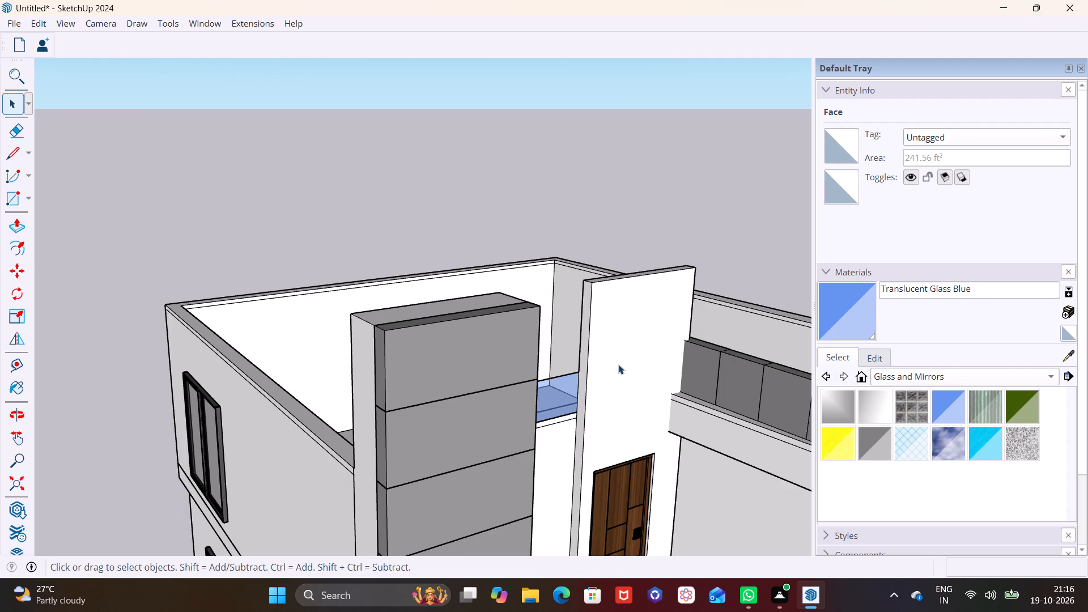
scroll(618, 364, "up", 3)
middle_click_drag(596, 360, 733, 405)
middle_click_drag(497, 330, 711, 360)
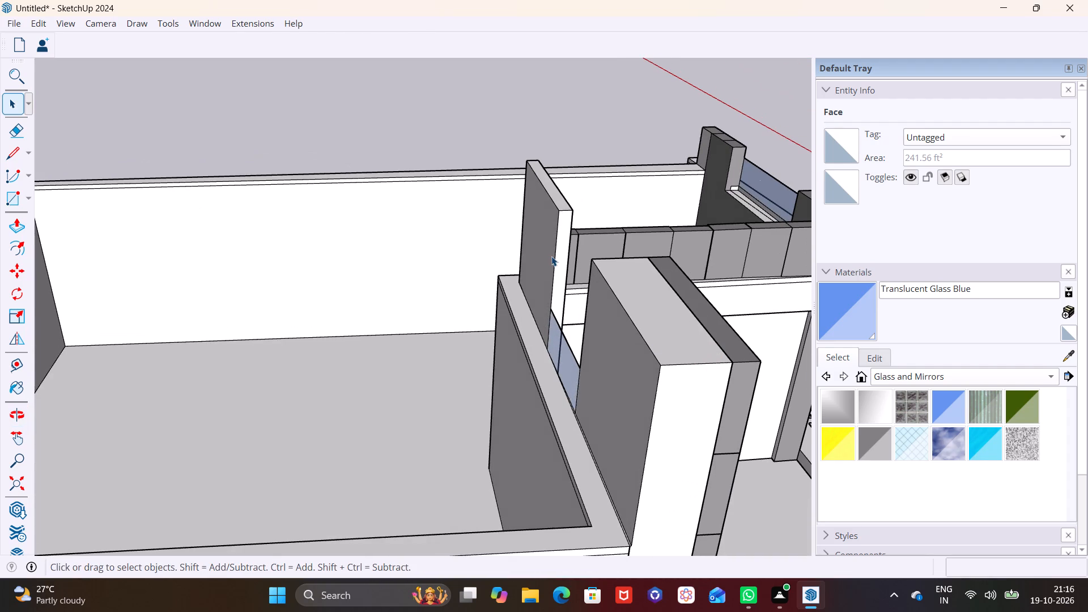
left_click(551, 254)
left_click(18, 225)
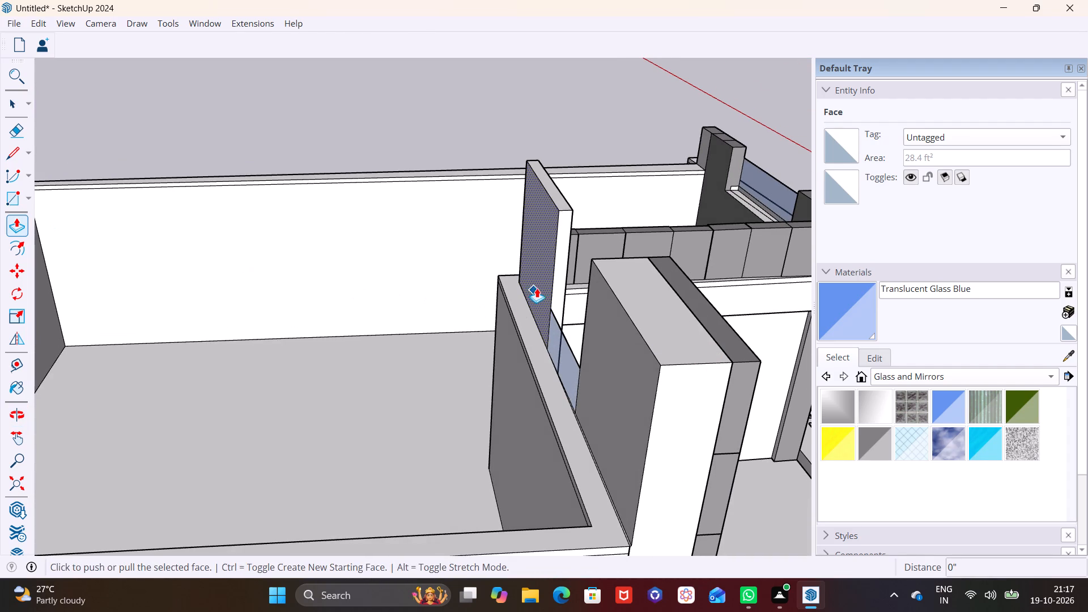
left_click(541, 283)
left_click(524, 284)
Draw a rectangle about 10 1/2" by 5 11/16" on the thickened wall's narrow side face, above the blue glass.
middle_click_drag(583, 330, 574, 332)
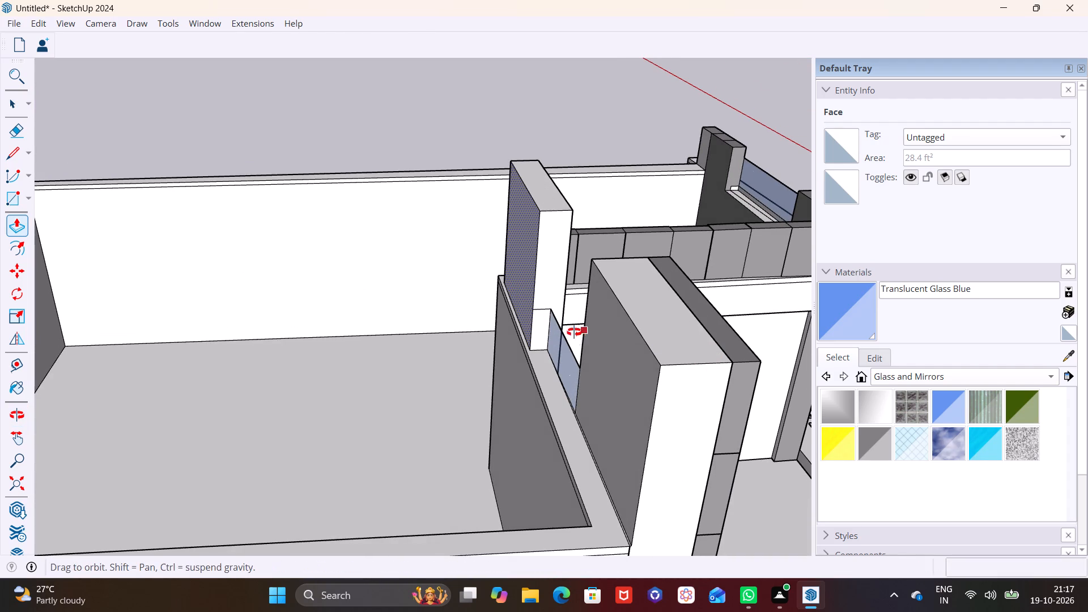
middle_click_drag(574, 332, 394, 328)
scroll(422, 280, "up", 4)
middle_click_drag(439, 290, 352, 317)
scroll(359, 317, "up", 1)
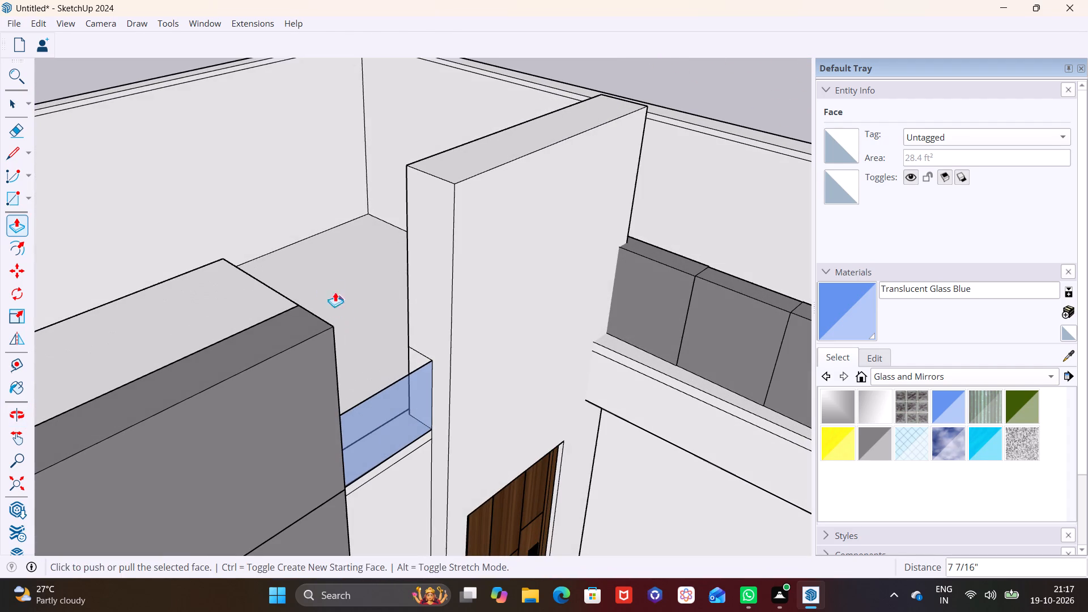
left_click(35, 199)
left_click(27, 198)
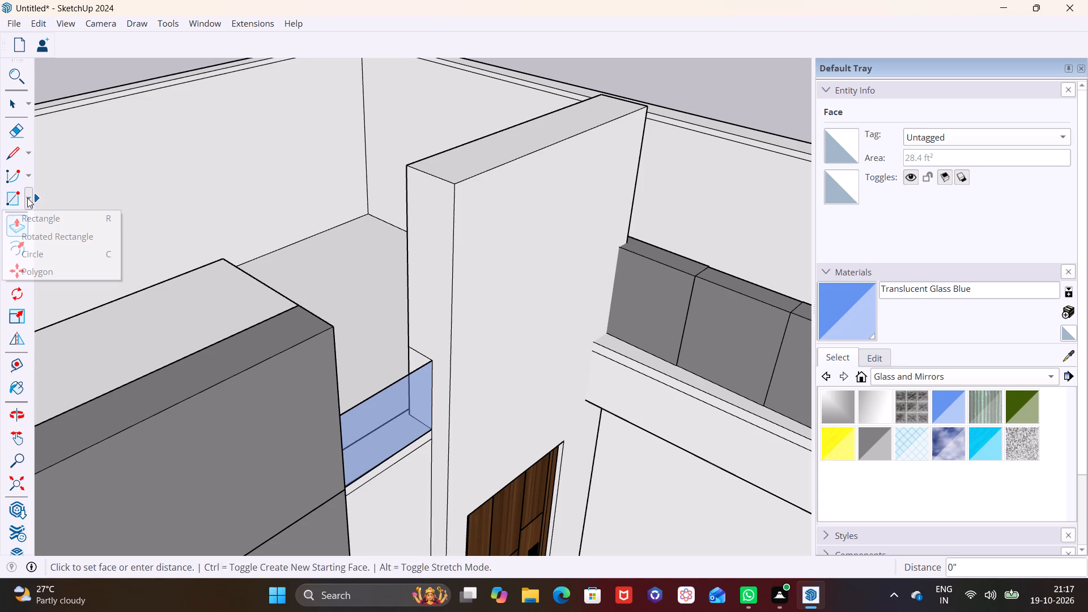
left_click(27, 214)
scroll(396, 264, "up", 3)
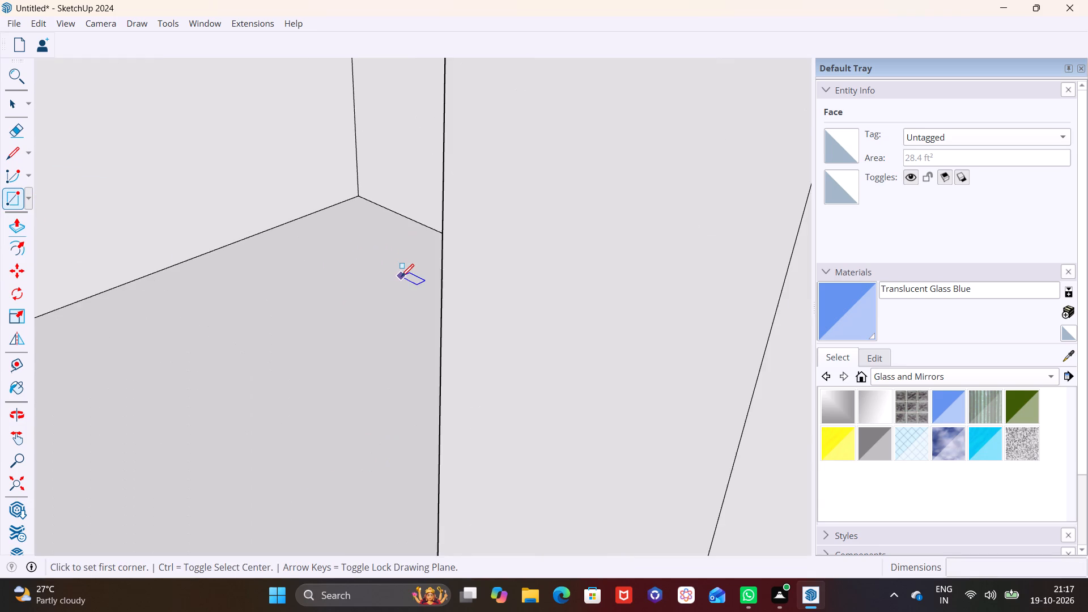
scroll(405, 284, "down", 5)
scroll(425, 283, "up", 5)
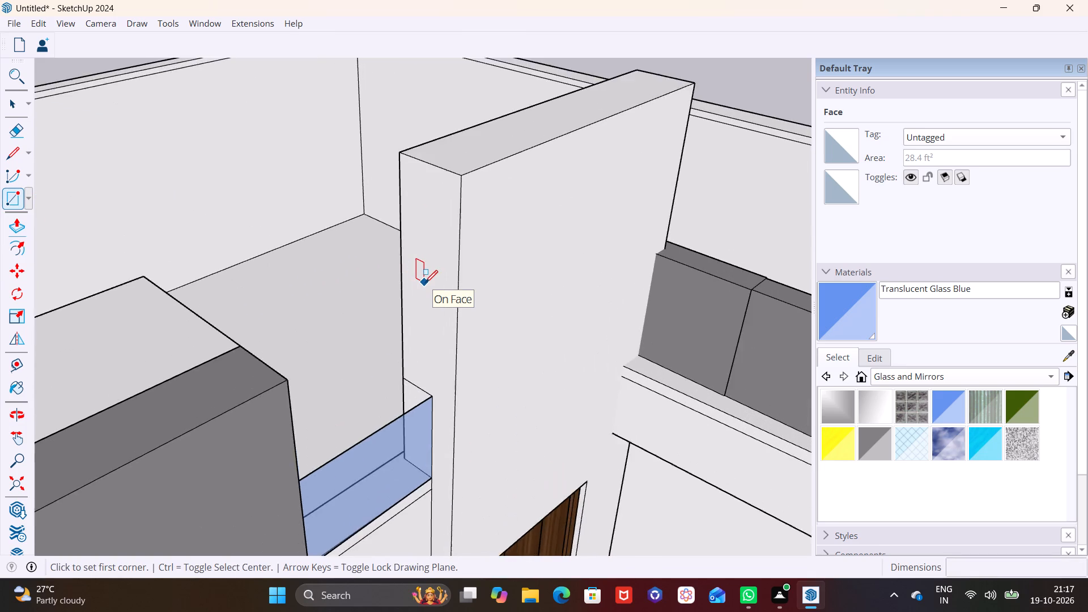
scroll(425, 283, "up", 6)
left_click(394, 210)
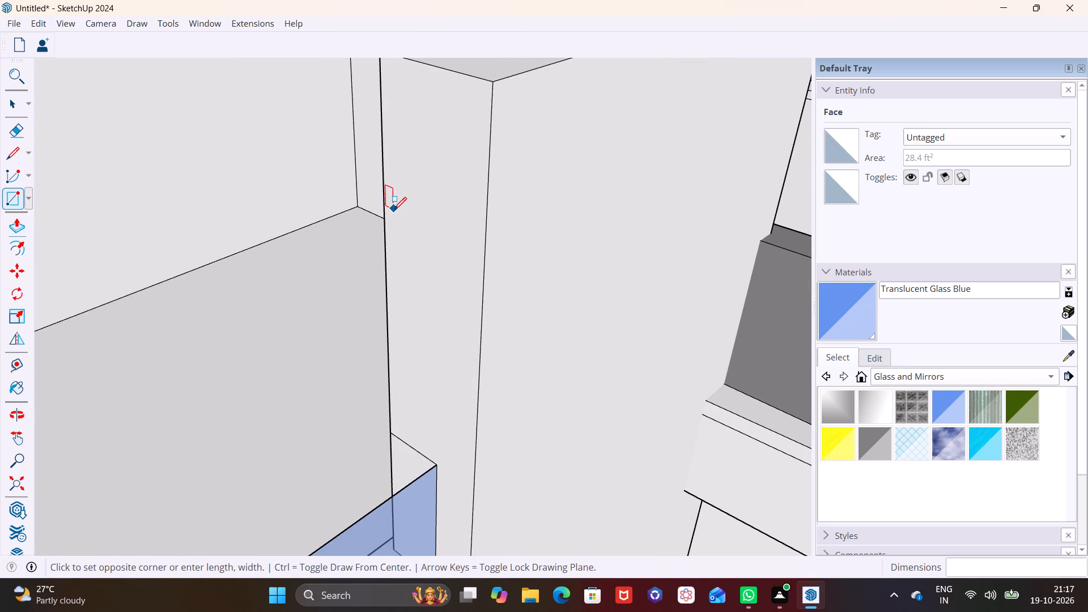
left_click(474, 301)
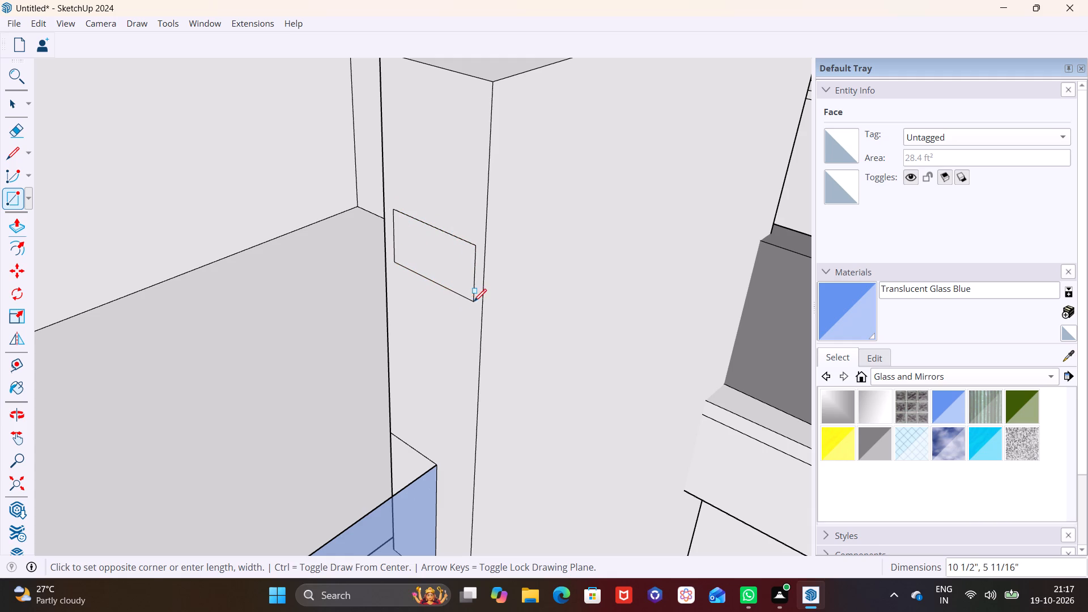
Push/Pull the small rectangle on the white wall's narrow side face across the gap to the grey column, forming a beam.
key("space")
left_click(440, 270)
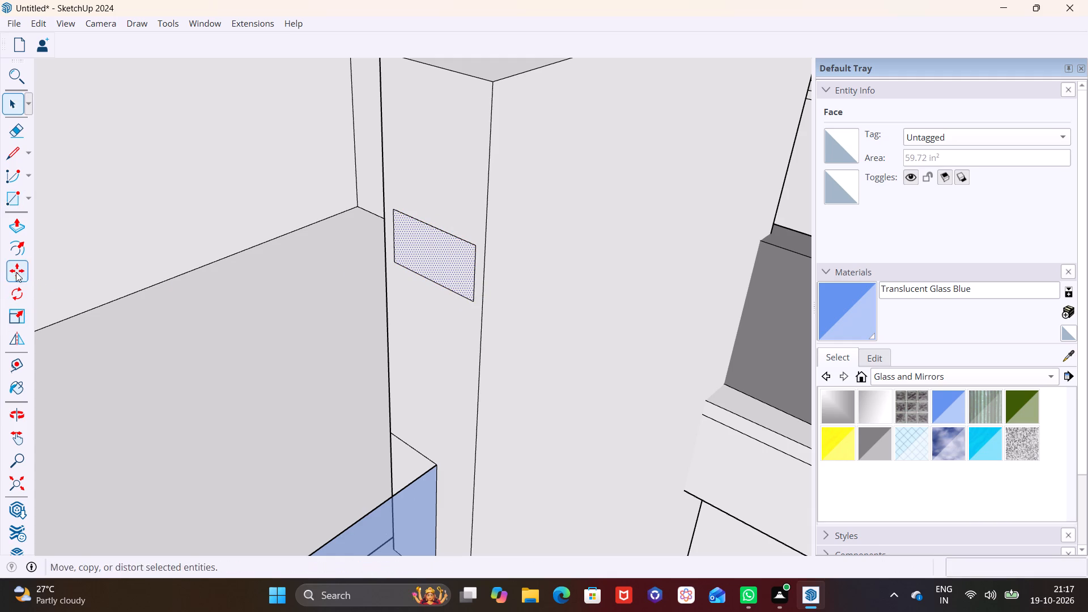
left_click(20, 229)
left_click(441, 279)
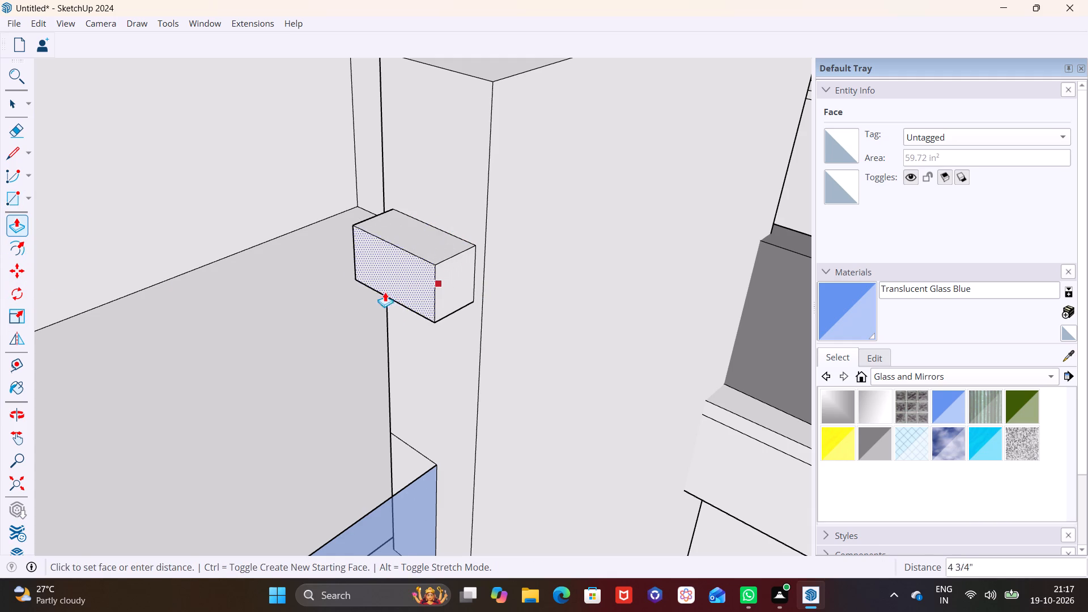
left_click(275, 323)
scroll(275, 334, "down", 2)
middle_click_drag(318, 336, 210, 342)
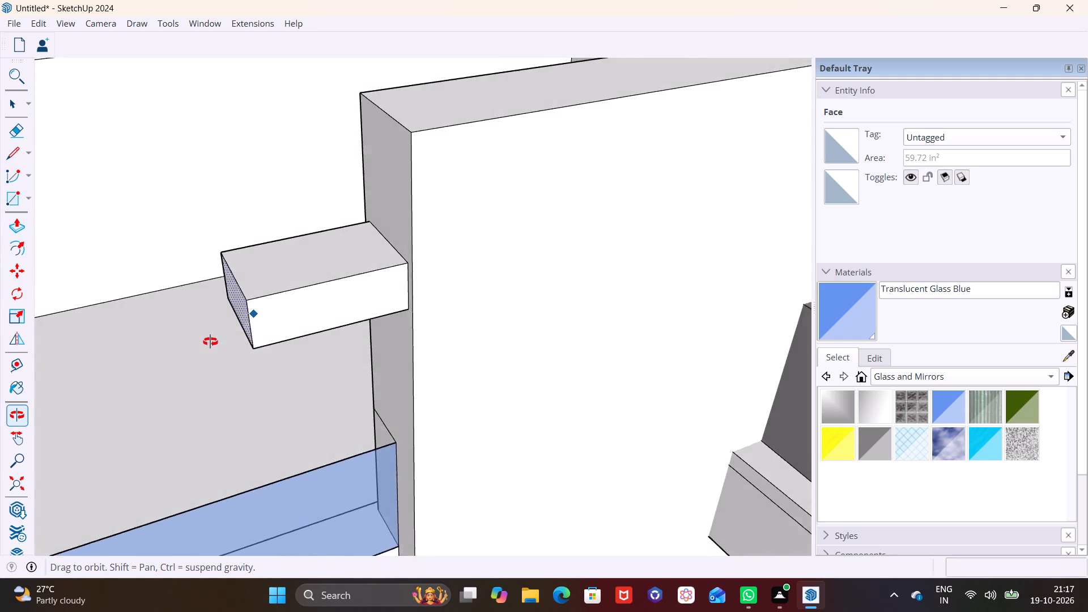
middle_click_drag(210, 342, 202, 339)
middle_click_drag(250, 311, 551, 381)
middle_click_drag(534, 397, 476, 361)
left_click(514, 369)
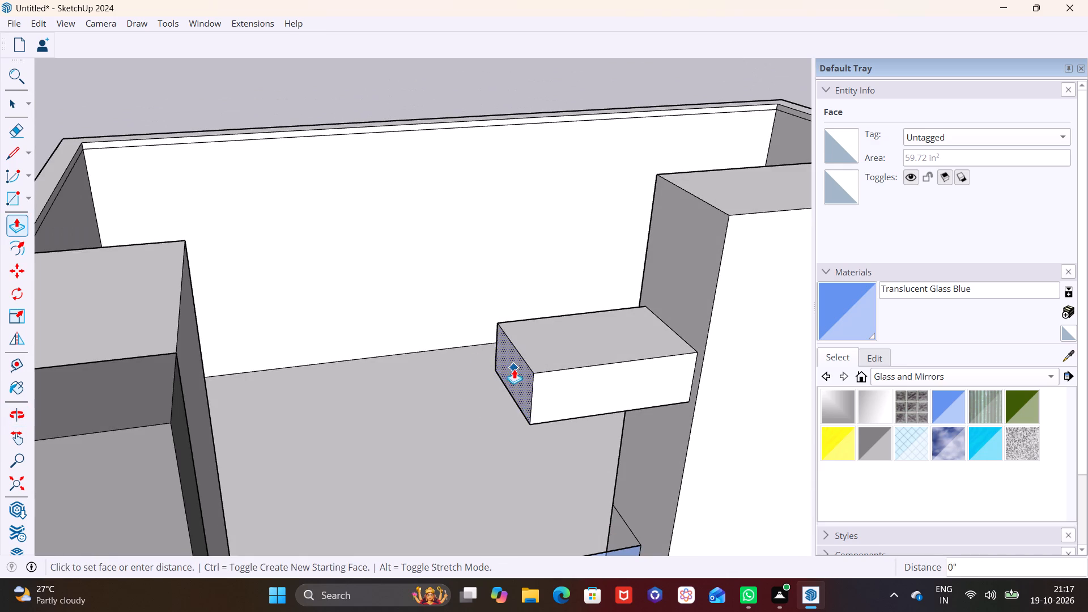
left_click(188, 386)
Push/Pull the top face of the beam between the column and white wall upward about 4 1/8" to make it deeper.
middle_click_drag(299, 439, 232, 383)
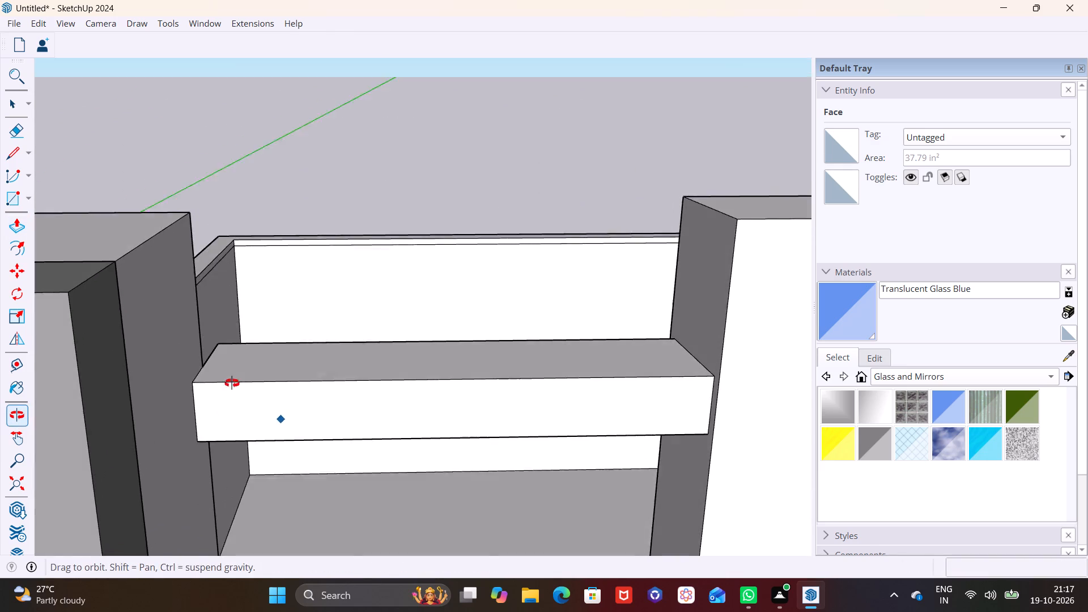
middle_click_drag(232, 383, 231, 380)
middle_click_drag(197, 370, 172, 270)
scroll(232, 345, "down", 6)
middle_click_drag(252, 370, 359, 390)
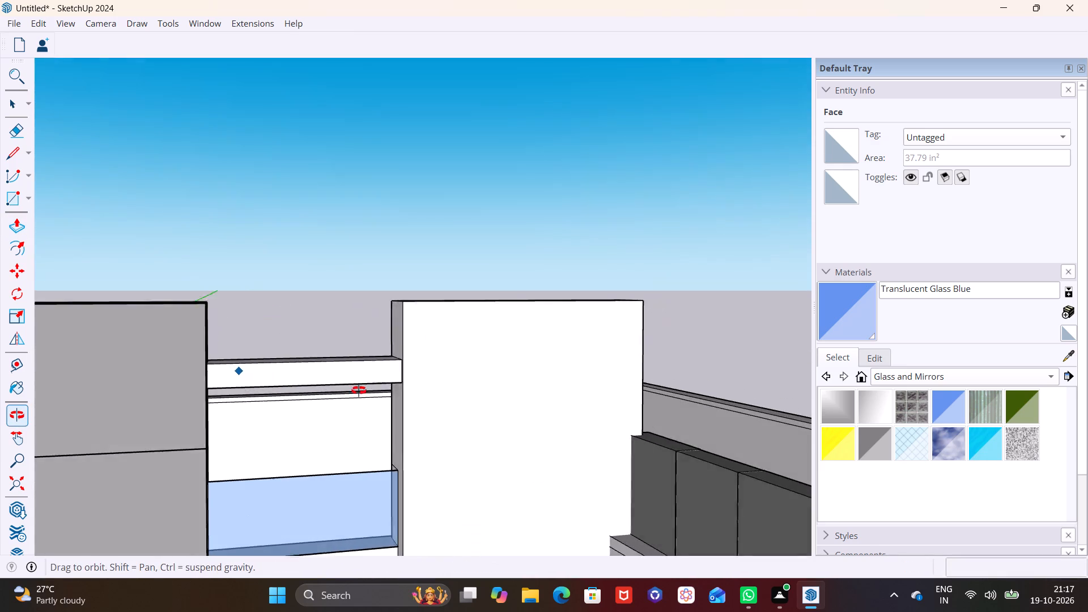
middle_click_drag(359, 390, 425, 394)
scroll(348, 360, "up", 2)
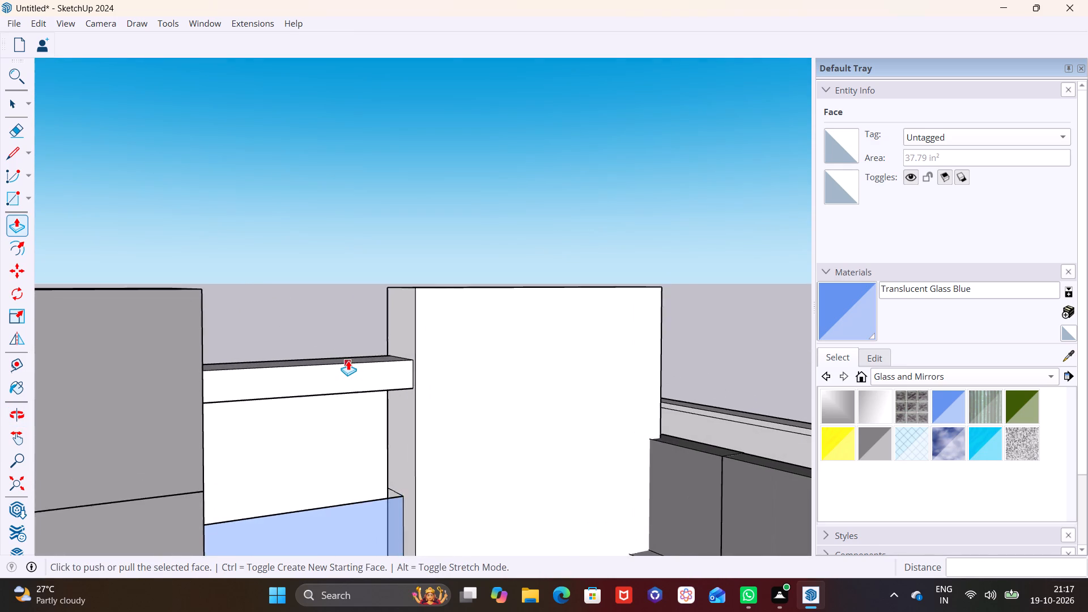
scroll(348, 360, "up", 1)
middle_click_drag(358, 362, 278, 433)
key("space")
left_click(325, 361)
left_click(328, 354)
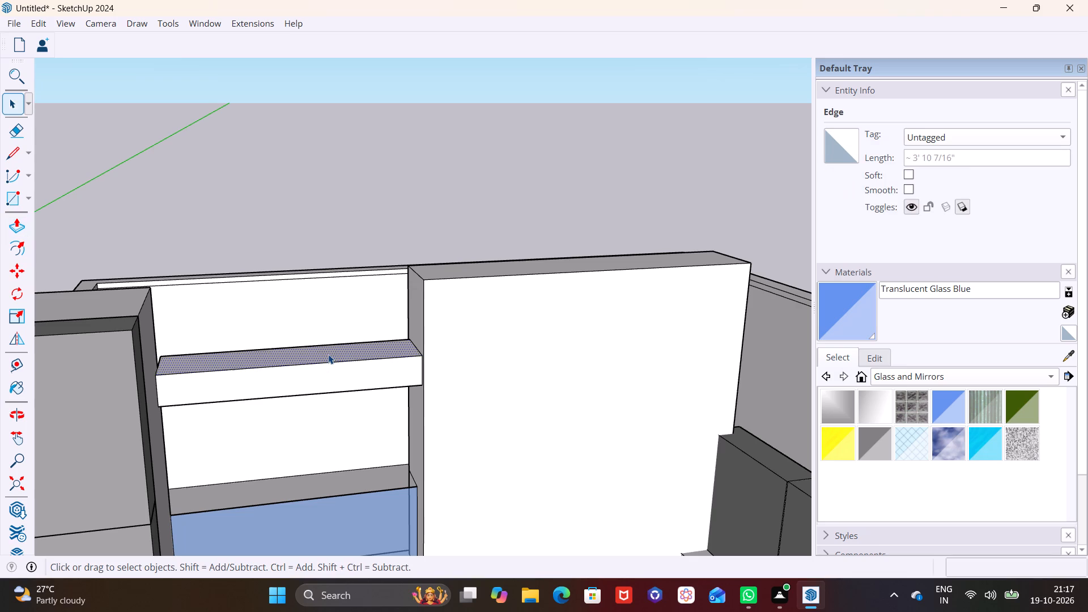
left_click(22, 224)
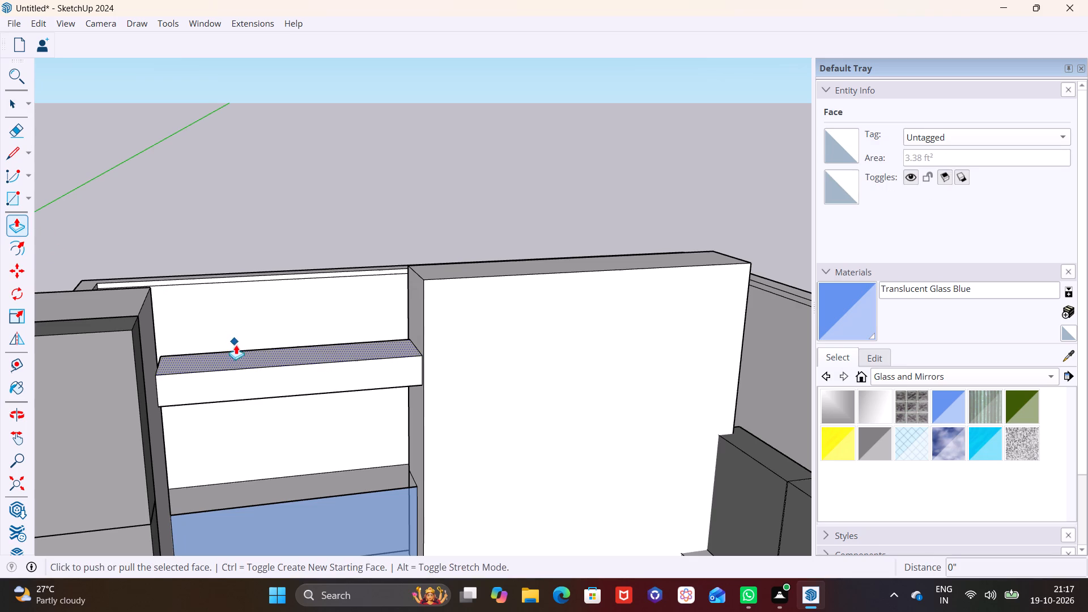
left_click(241, 354)
left_click(237, 330)
Push/Pull the exposed part of the beam's end face beside the grey column outward about 4 5/8".
middle_click_drag(243, 379, 336, 385)
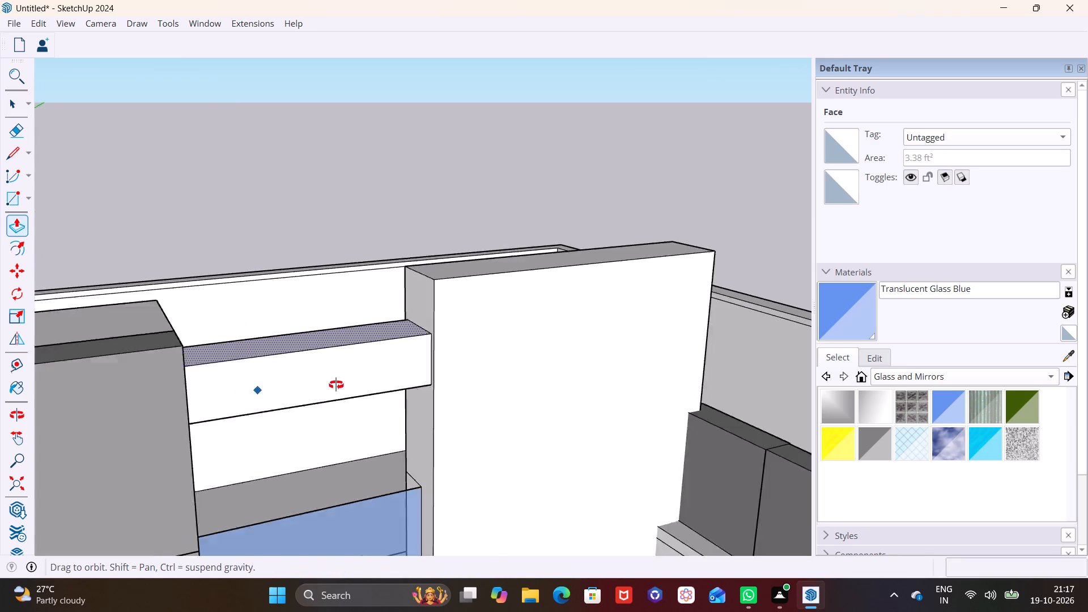
middle_click_drag(336, 385, 517, 471)
scroll(424, 423, "down", 4)
middle_click_drag(434, 446, 675, 491)
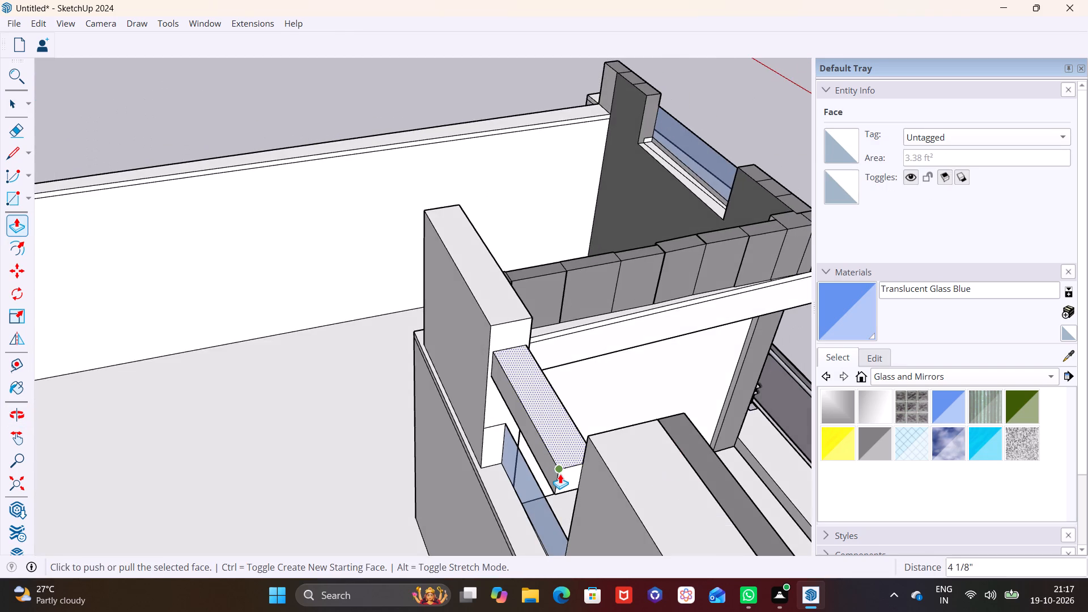
scroll(560, 474, "up", 3)
middle_click_drag(563, 475, 633, 390)
key("space")
left_click(672, 333)
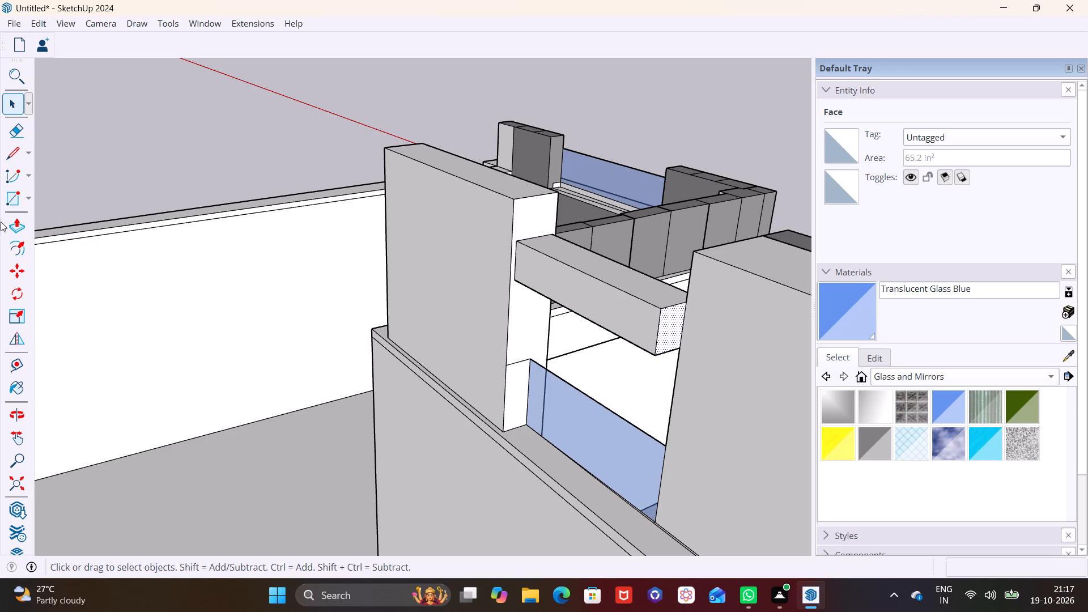
left_click_drag(9, 224, 14, 224)
left_click(677, 339)
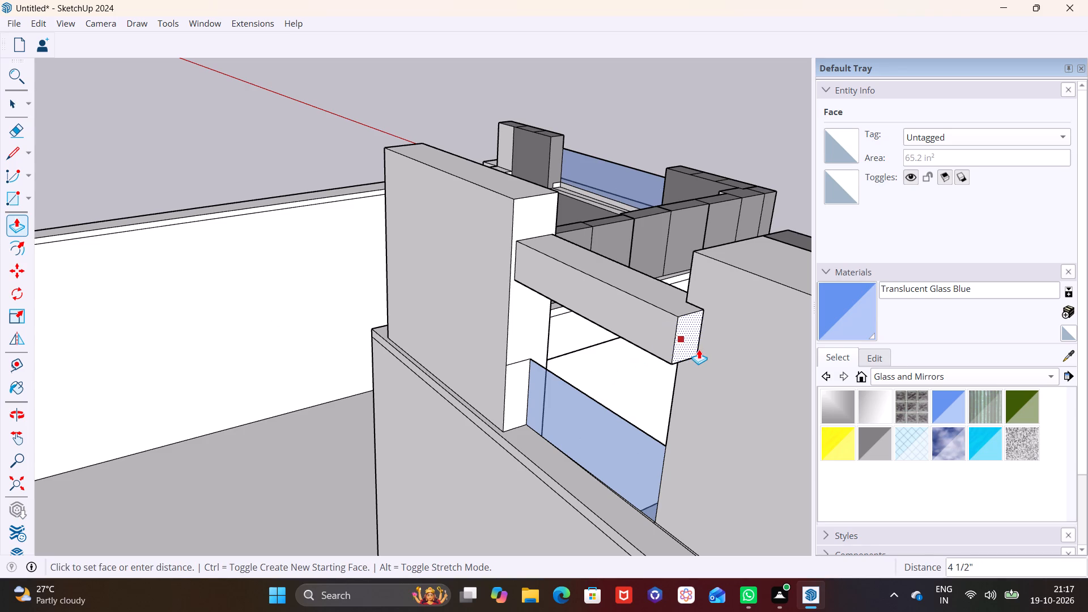
left_click(700, 349)
Examine the new beam, the roof parapets and the whole house exterior from several angles.
scroll(708, 391, "down", 3)
middle_click_drag(721, 401, 363, 384)
scroll(396, 379, "down", 3)
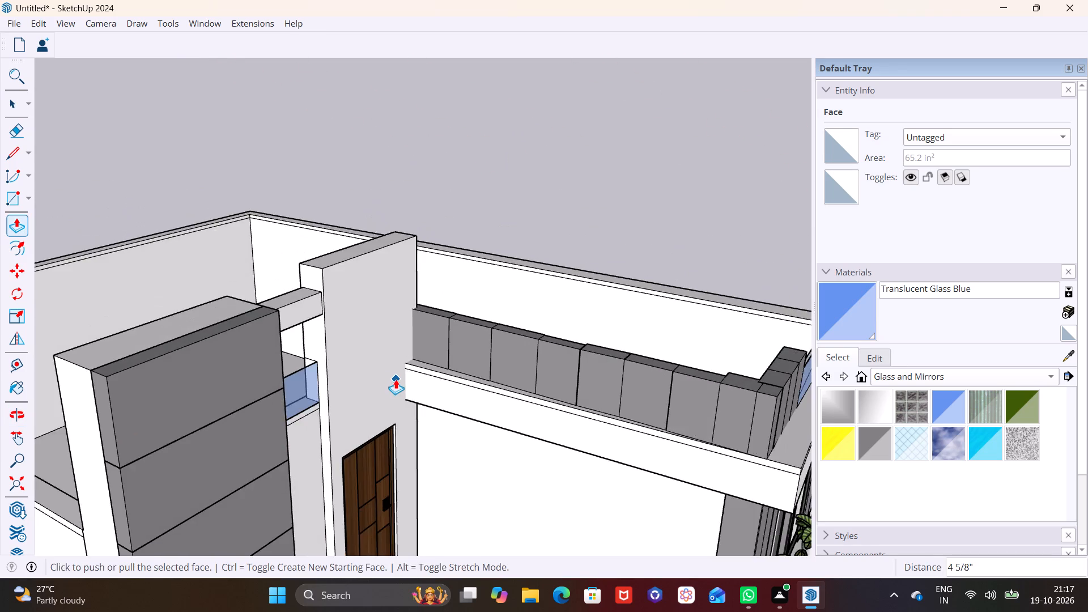
middle_click_drag(389, 381, 210, 335)
middle_click_drag(386, 358, 508, 419)
middle_click_drag(405, 429, 250, 388)
middle_click_drag(316, 336, 494, 358, "shift")
middle_click_drag(612, 400, 453, 337)
middle_click_drag(696, 415, 557, 358)
middle_click_drag(640, 411, 747, 423)
scroll(487, 399, "down", 7)
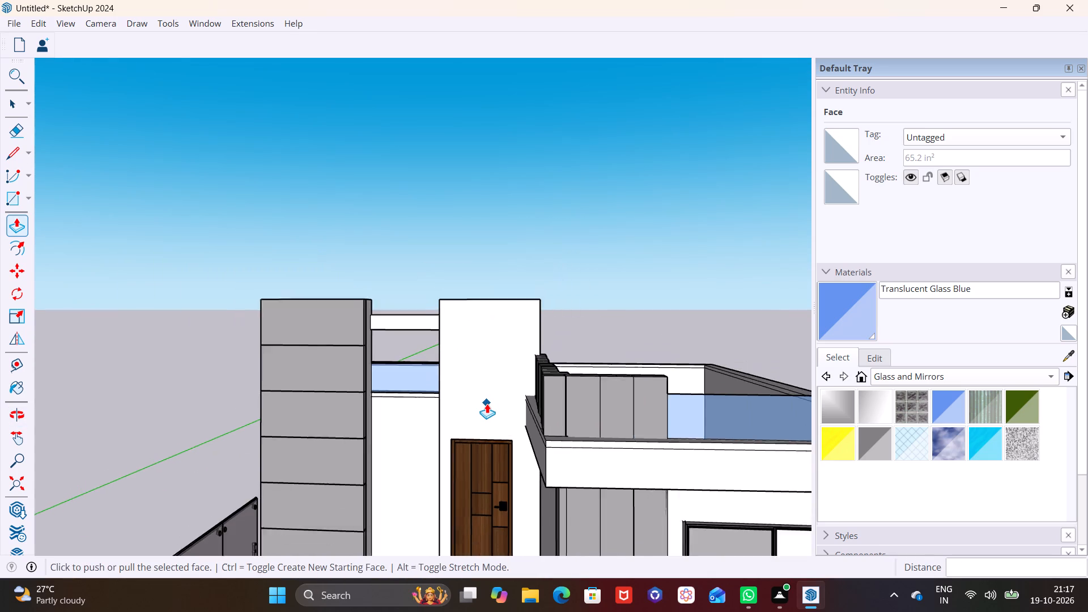
scroll(487, 403, "down", 5)
middle_click_drag(547, 461, 739, 454)
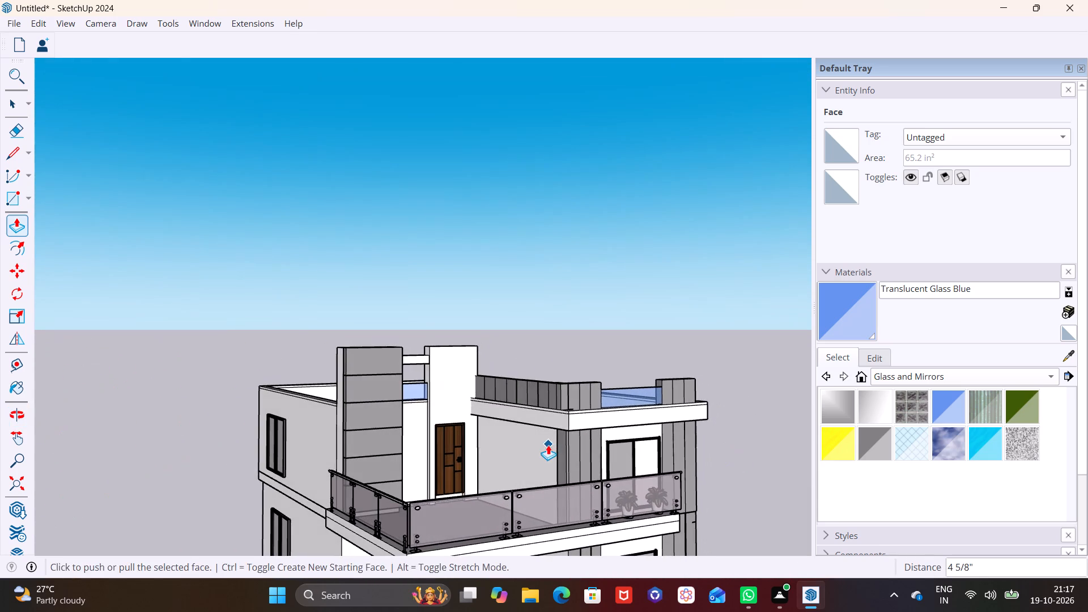
middle_click_drag(567, 432, 631, 383, "shift")
middle_click_drag(580, 416, 568, 303, "shift")
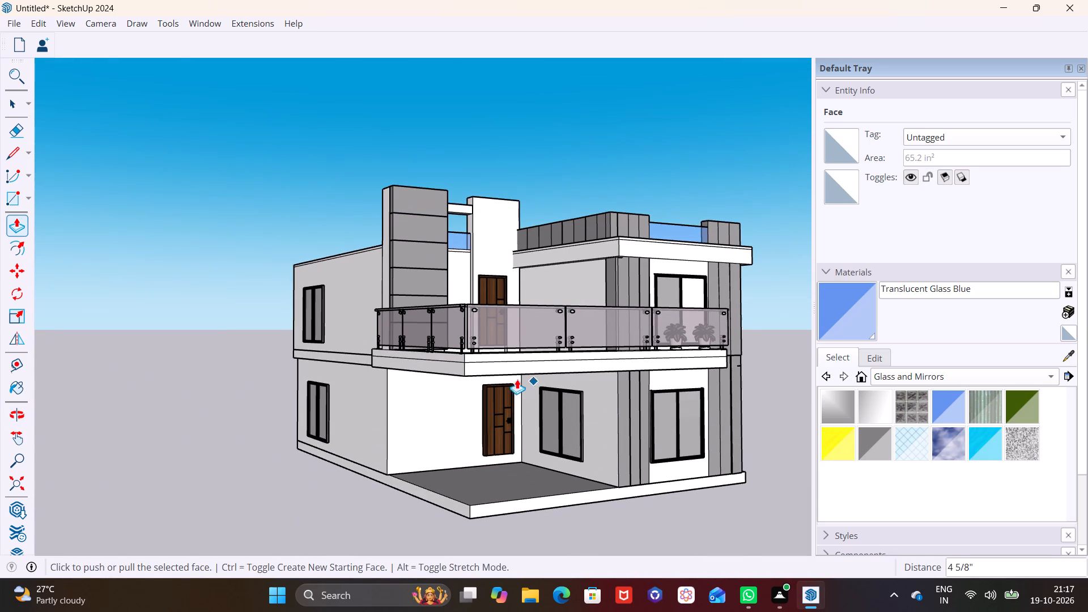
scroll(481, 372, "down", 1)
middle_click_drag(470, 365, 494, 362)
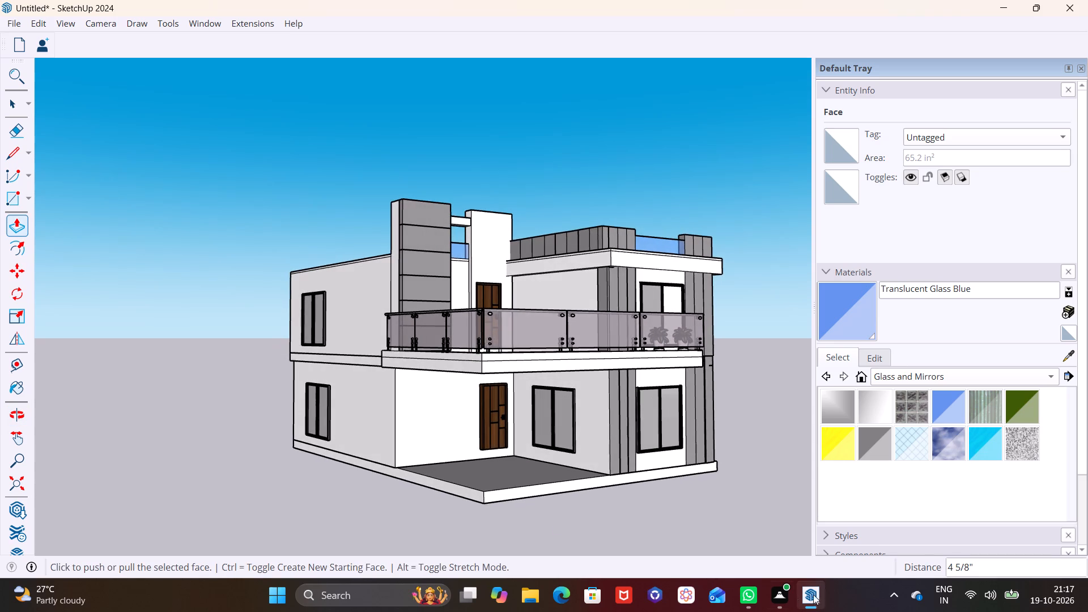
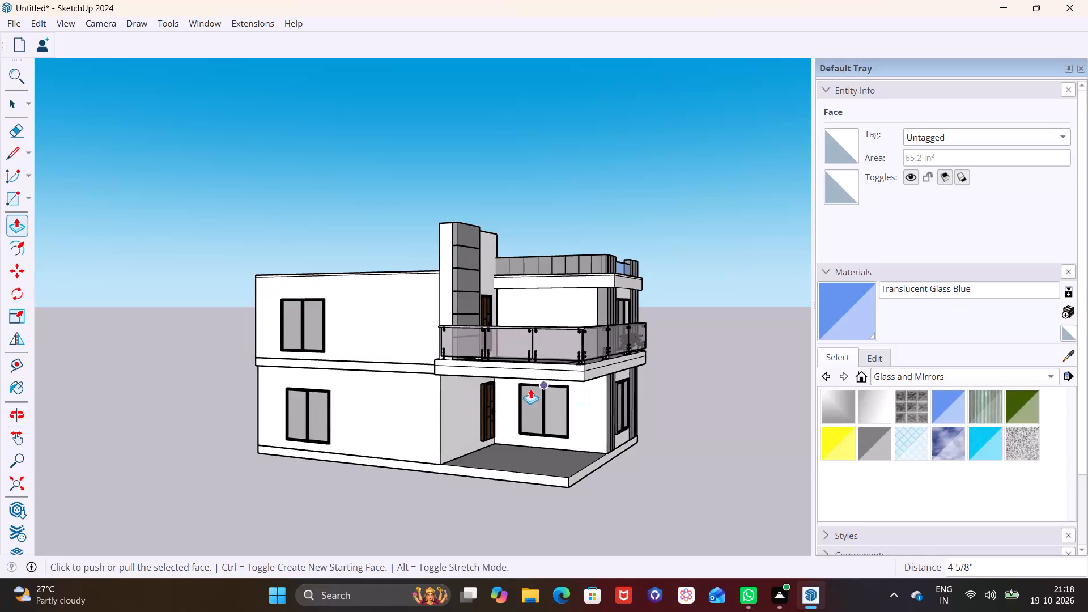
Examine the front of the house, the grey-panelled column and the balcony railing from several angles.
middle_click_drag(532, 388, 569, 388)
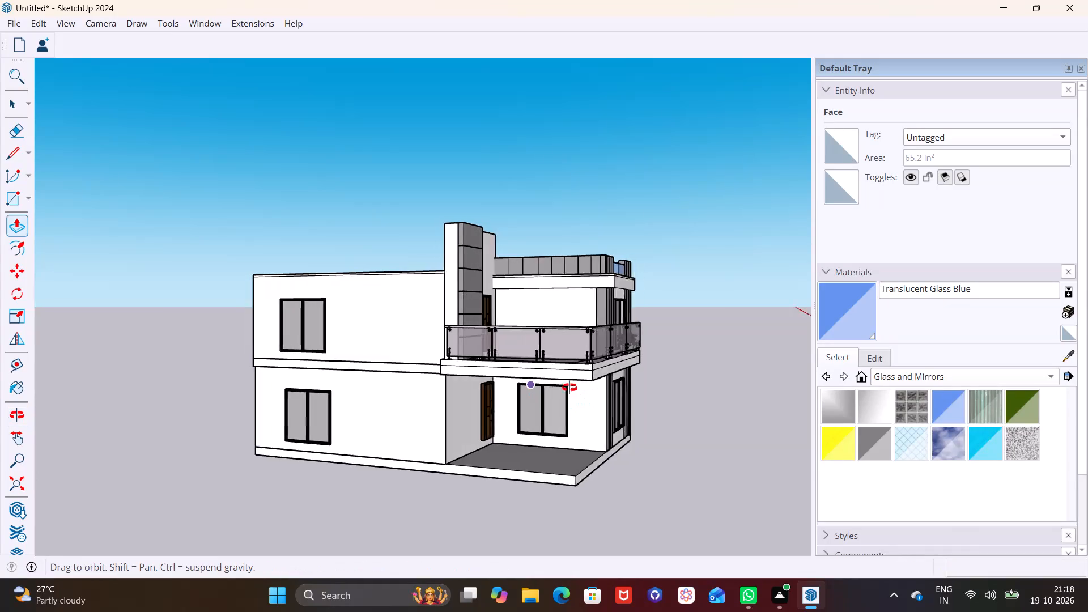
middle_click_drag(569, 388, 675, 403)
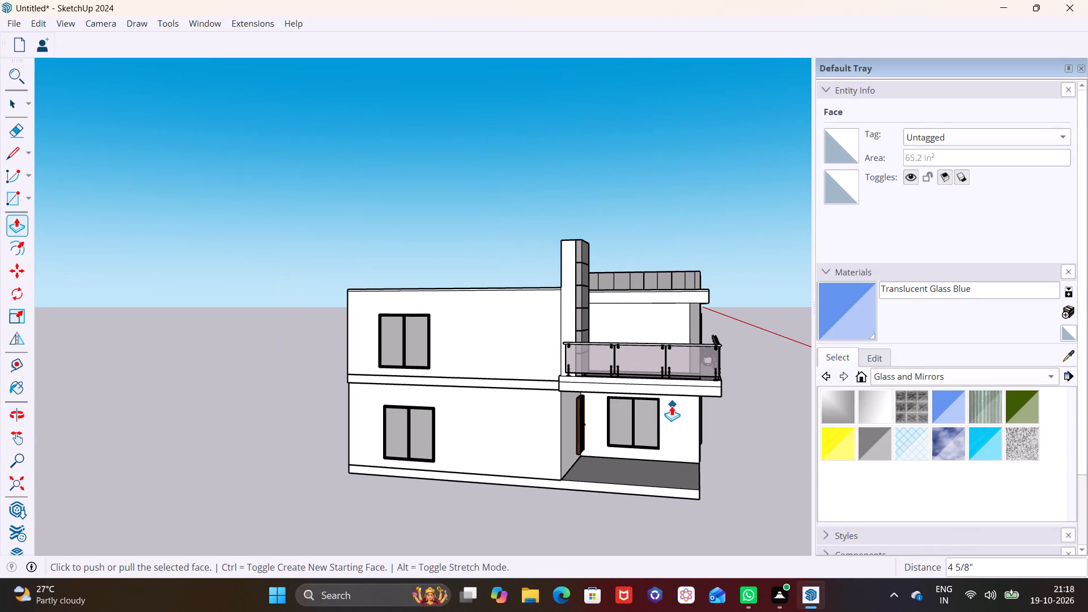
middle_click_drag(653, 423, 586, 430)
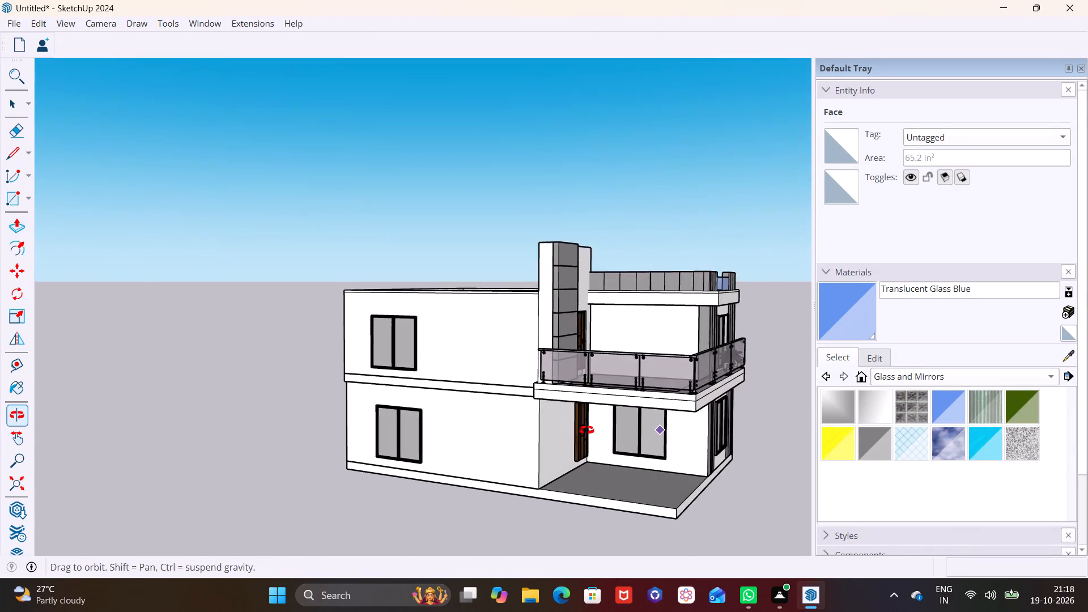
middle_click_drag(586, 430, 576, 398)
scroll(540, 388, "up", 6)
middle_click_drag(582, 385, 524, 370)
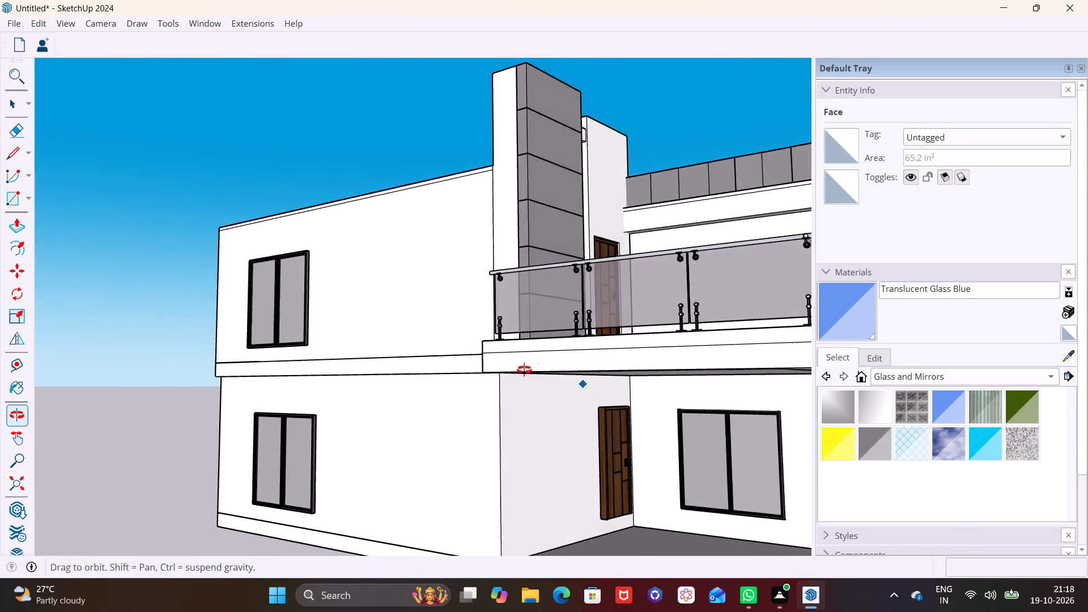
middle_click_drag(524, 370, 463, 372)
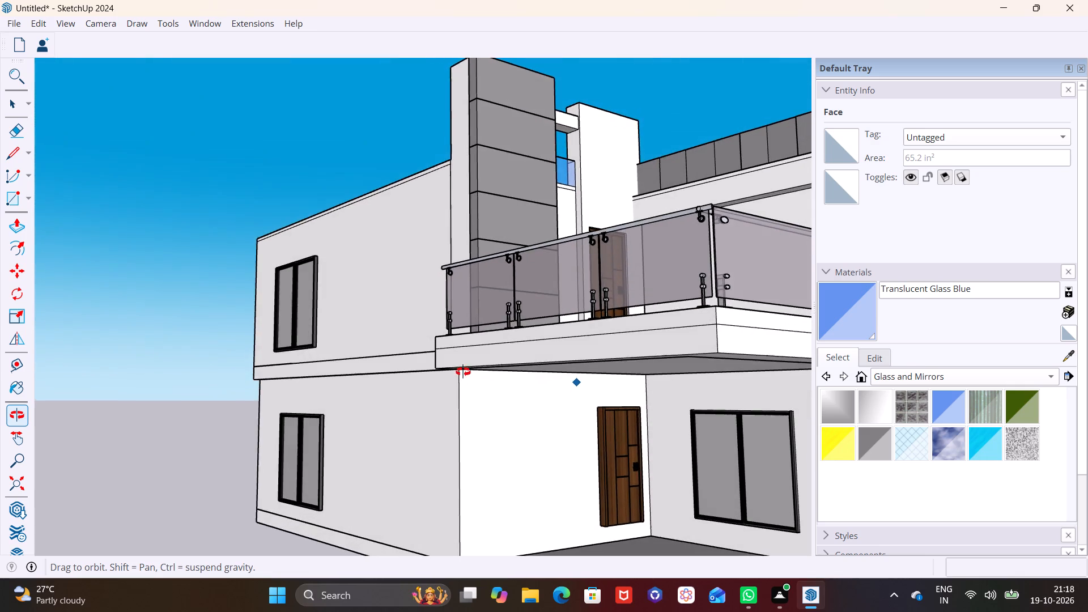
middle_click_drag(463, 372, 492, 398)
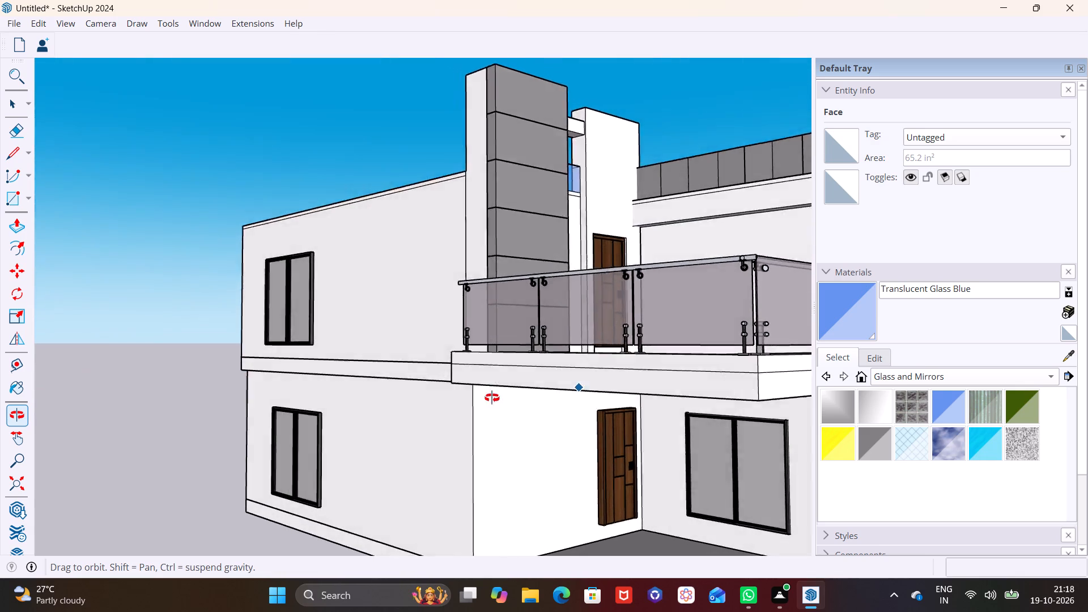
middle_click_drag(492, 398, 551, 456)
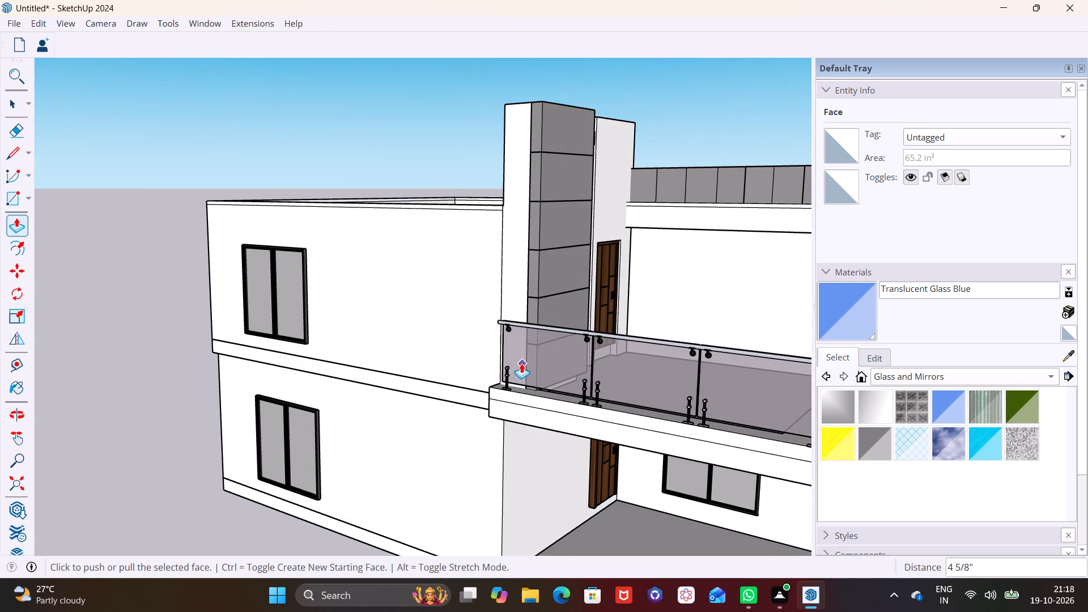
Scale the balcony's front glass railing along the red axis to about 0.88 from its column end, and shorten it slightly more.
left_click(521, 363)
key("space")
left_click(521, 363)
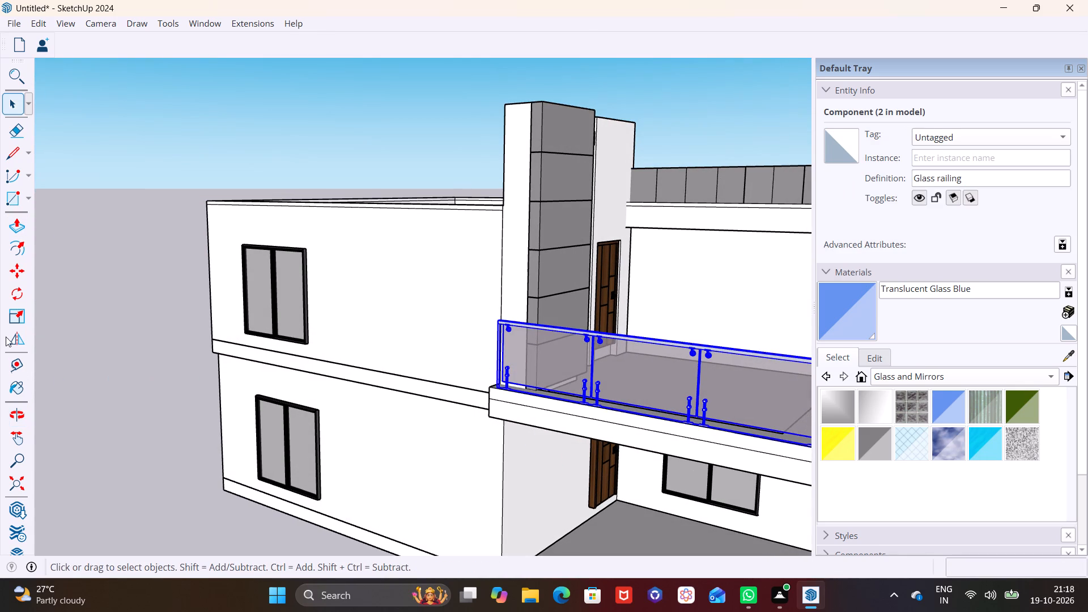
left_click(12, 320)
scroll(504, 369, "up", 8)
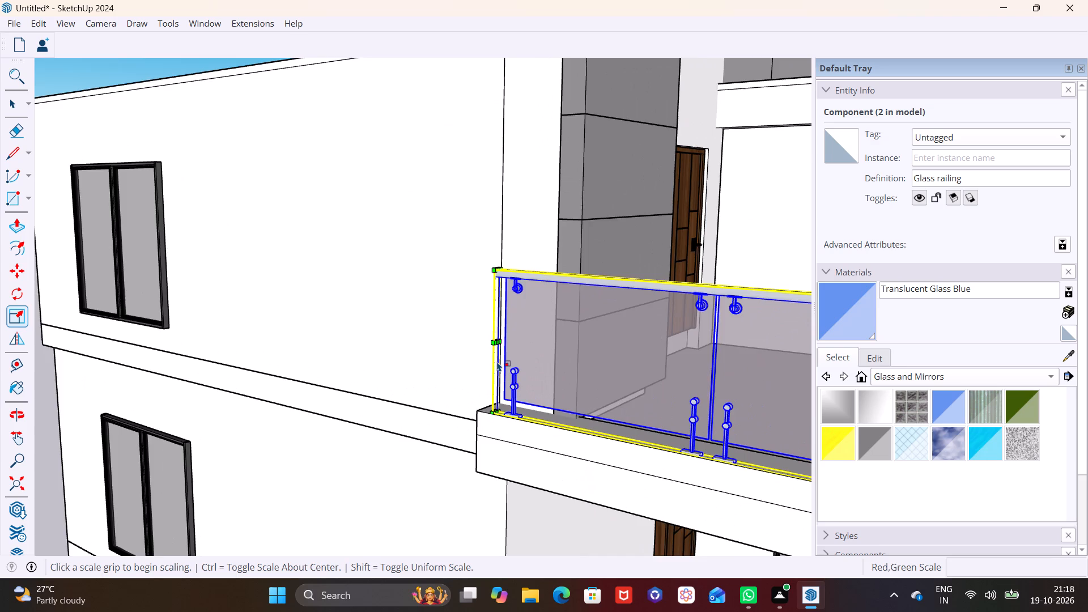
scroll(497, 362, "up", 2)
left_click(500, 338)
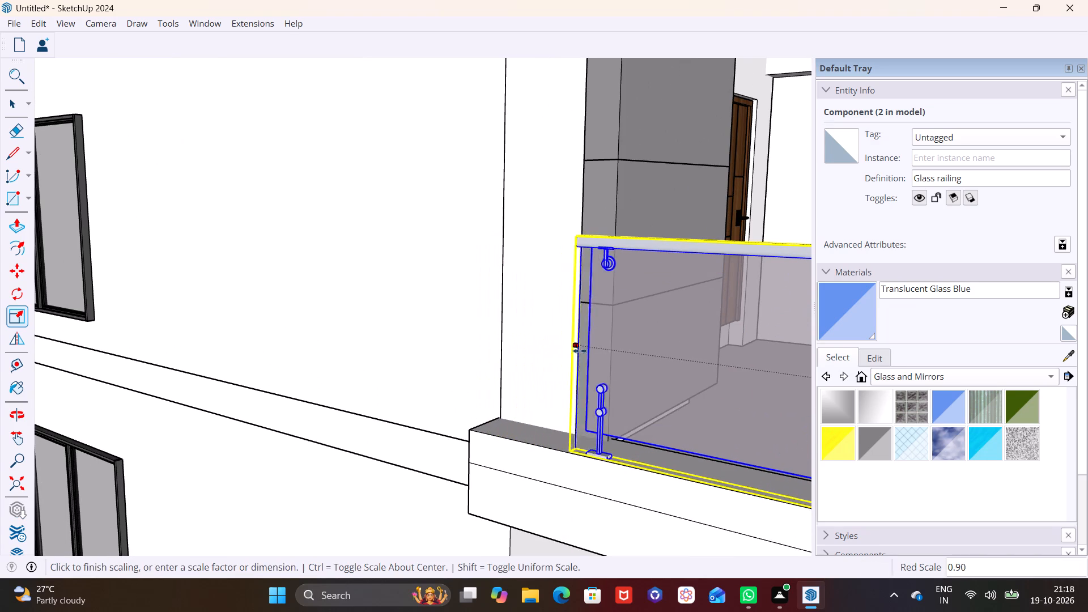
left_click(644, 362)
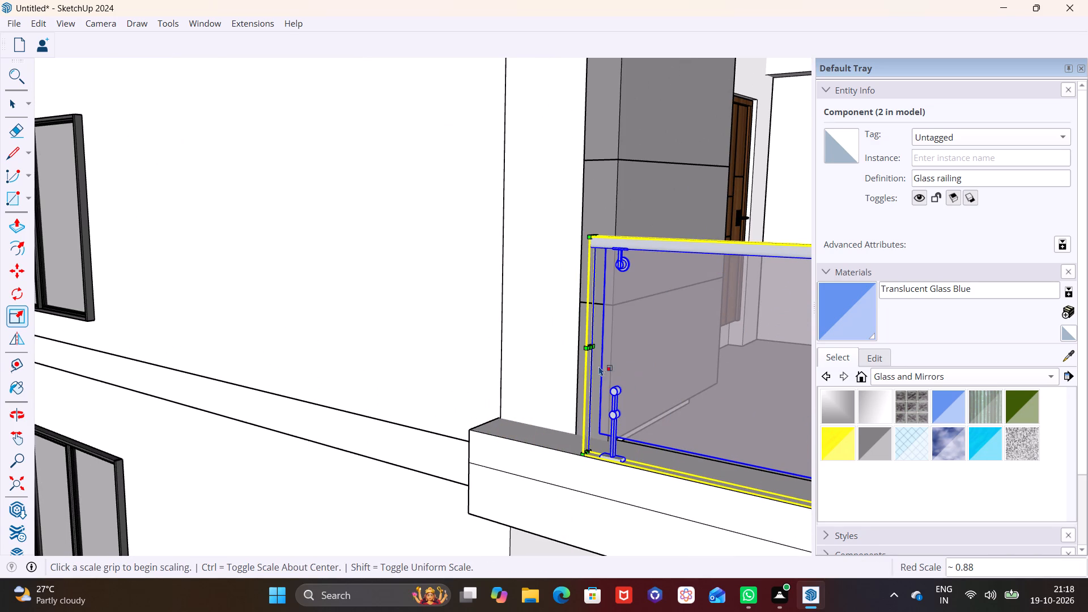
left_click(594, 349)
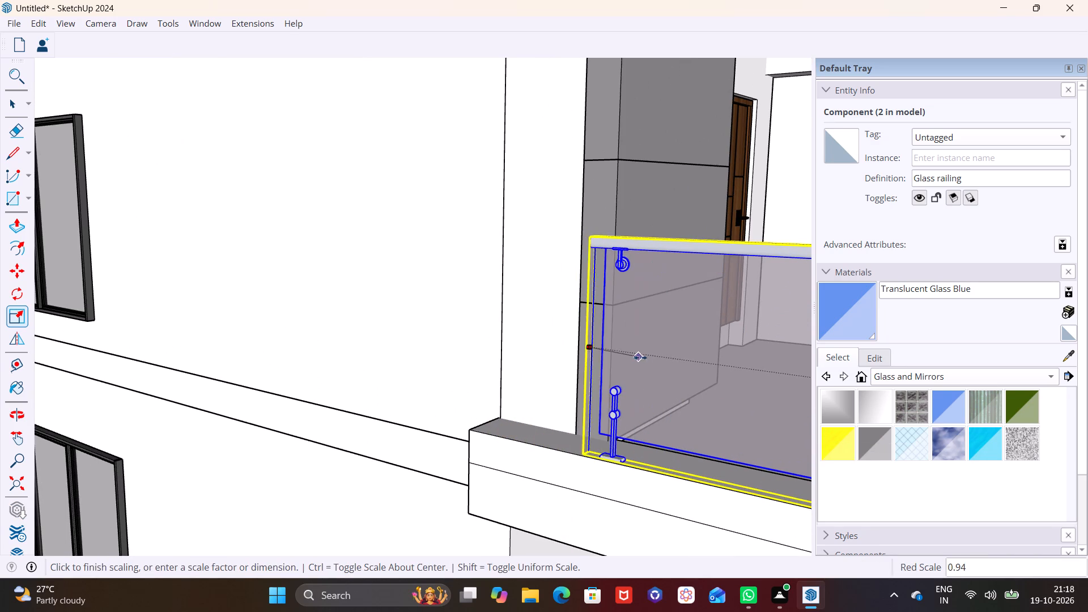
left_click(644, 358)
Scale the column end of the glass railing slightly further back along the red axis, clear of the grey panels.
middle_click_drag(623, 377, 746, 394)
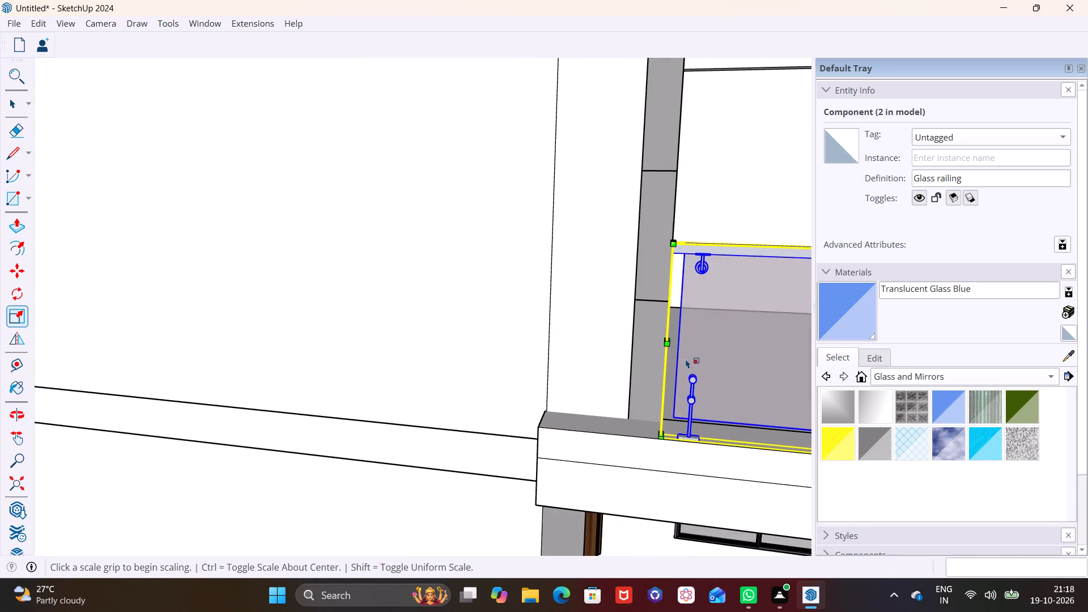
scroll(686, 359, "up", 8)
middle_click_drag(678, 350, 723, 358)
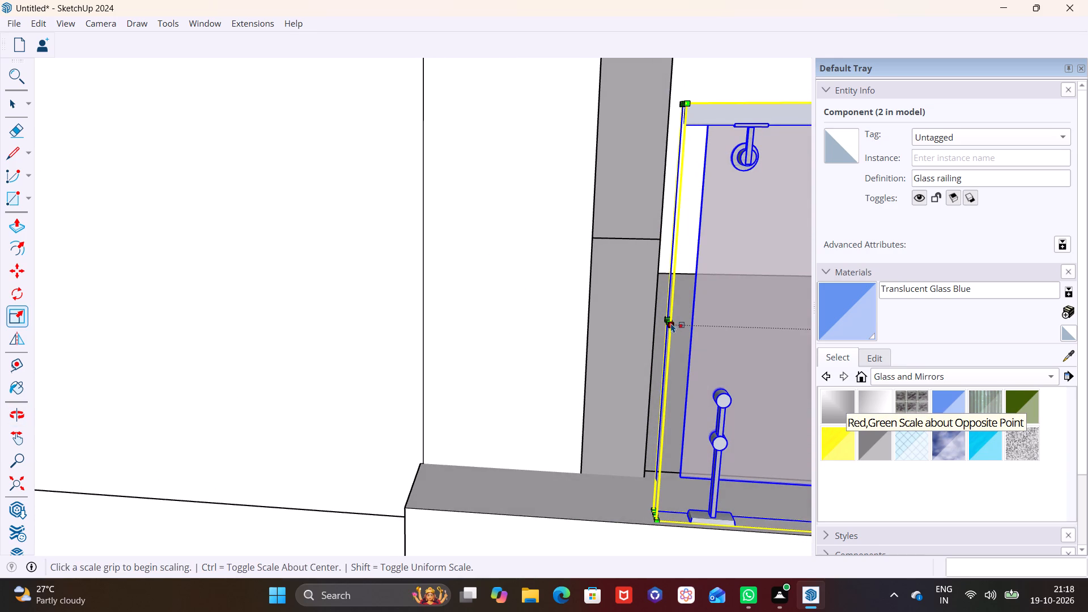
left_click(662, 319)
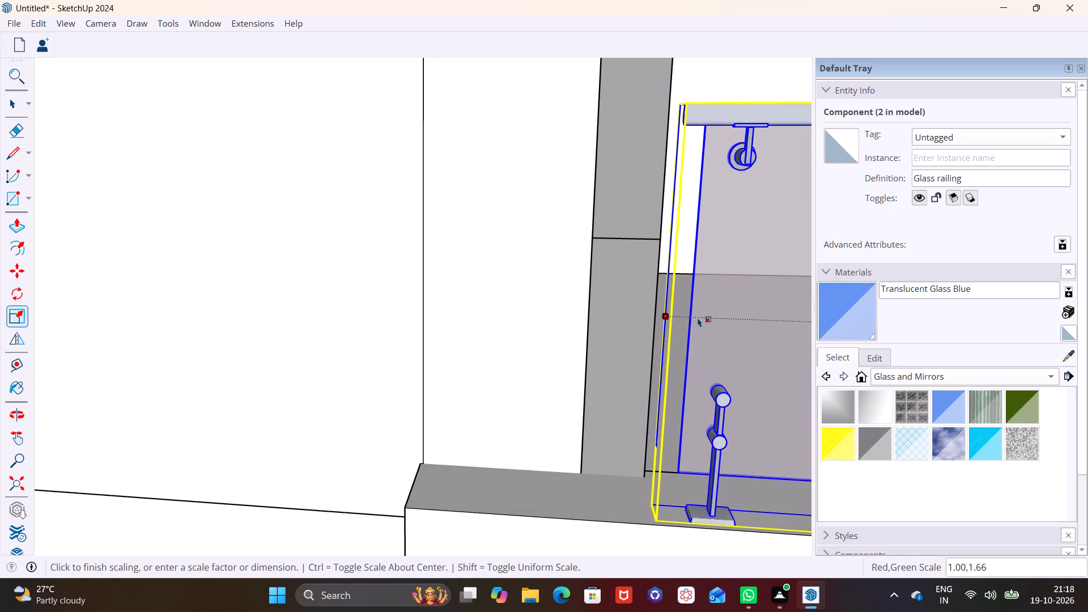
key("space")
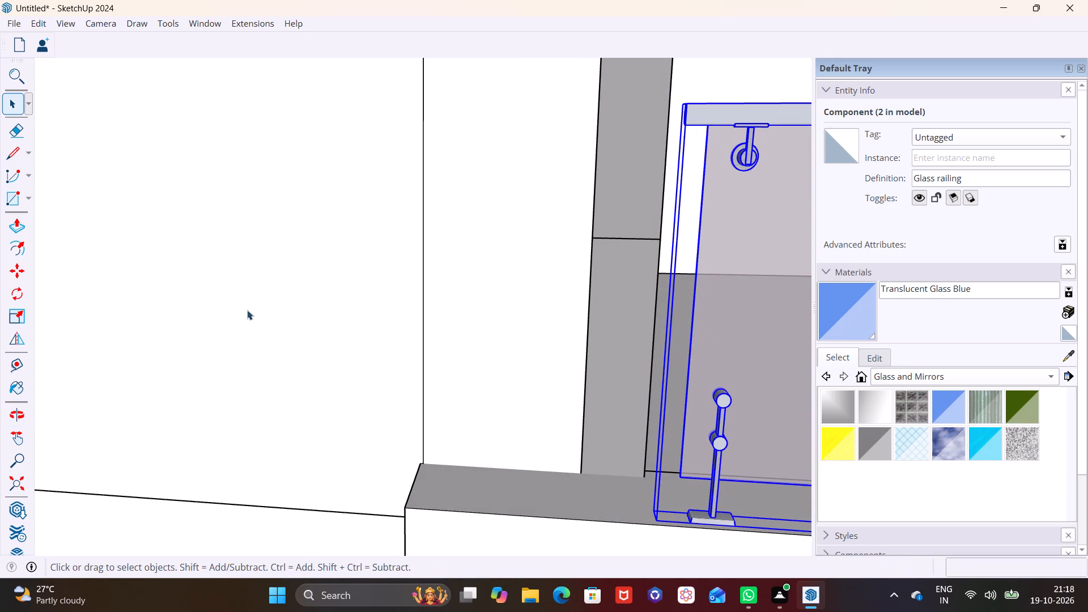
left_click(18, 310)
scroll(619, 341, "up", 7)
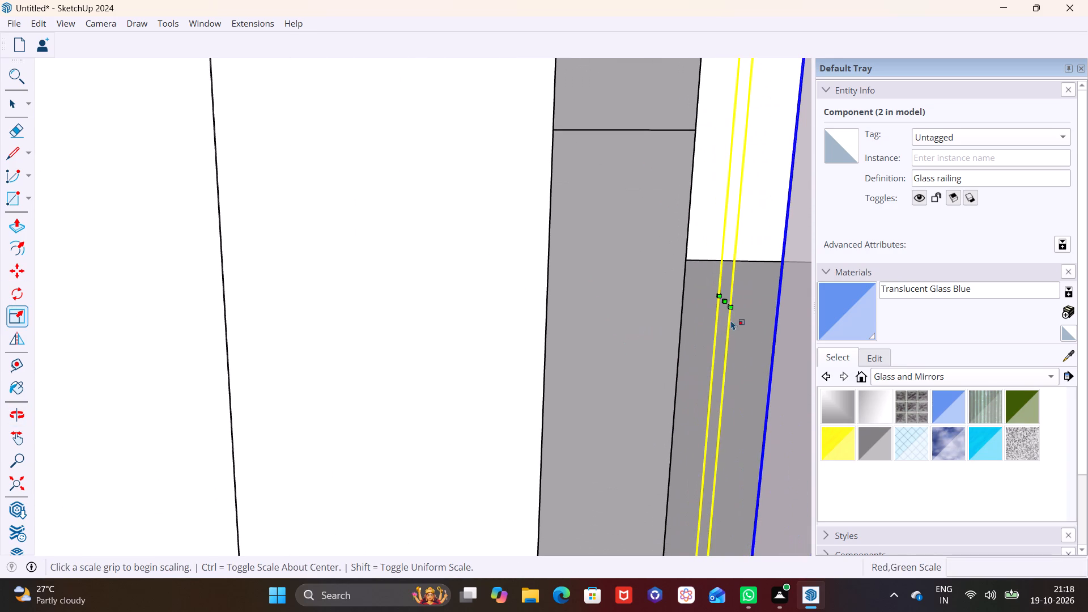
left_click(724, 303)
left_click(771, 301)
Examine the shortened end of the glass railing where it meets the grey-panelled column.
scroll(723, 337, "down", 7)
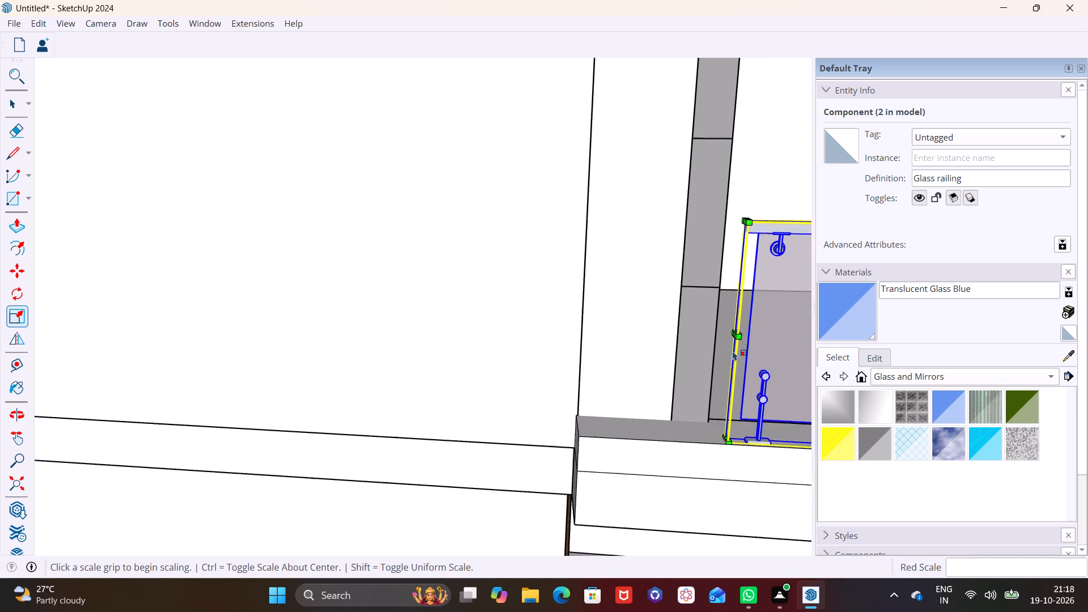
scroll(733, 351, "down", 1)
middle_click_drag(726, 360, 594, 398)
middle_click_drag(654, 398, 775, 372)
scroll(643, 378, "up", 3)
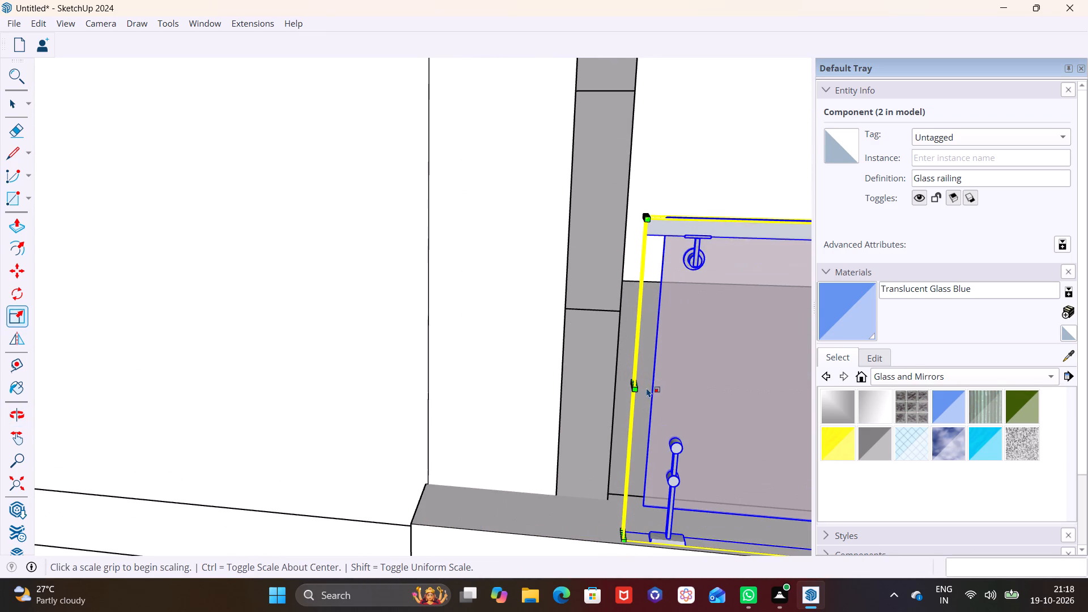
scroll(590, 390, "down", 5)
middle_click_drag(587, 389, 563, 393)
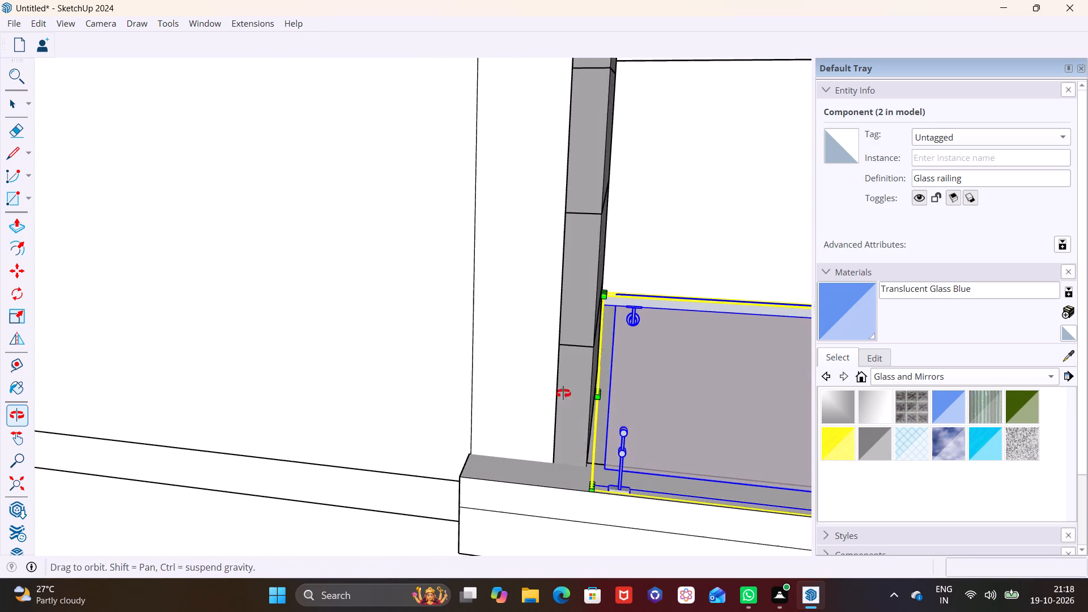
middle_click_drag(563, 393, 558, 396)
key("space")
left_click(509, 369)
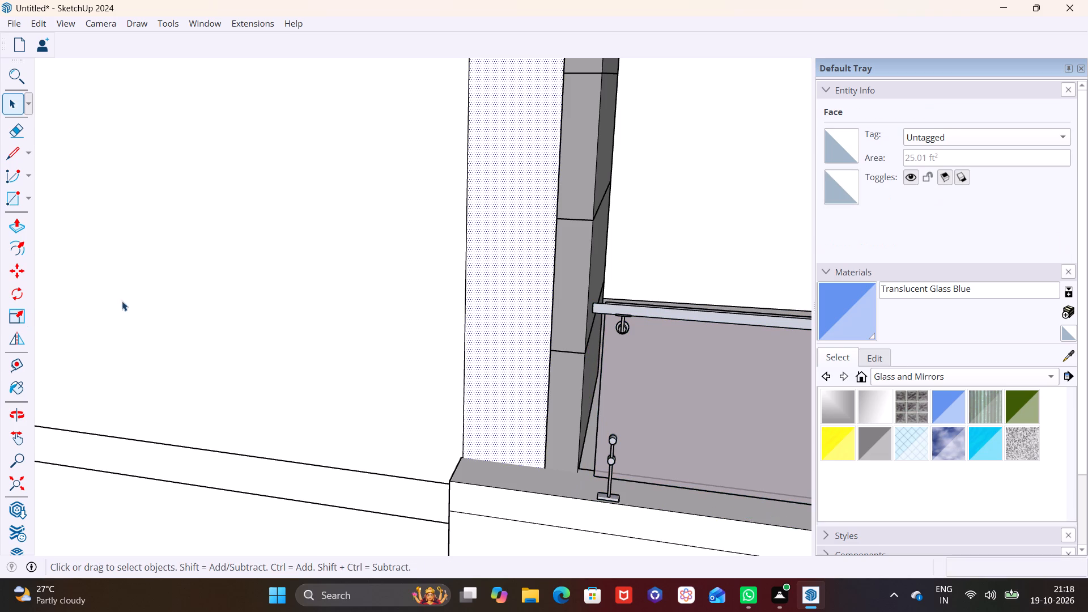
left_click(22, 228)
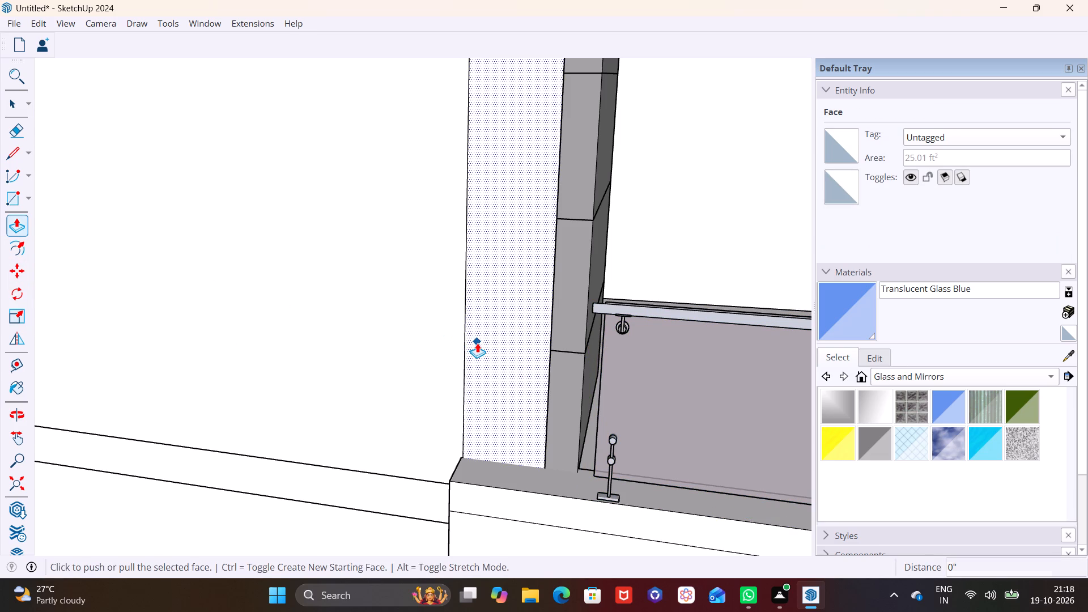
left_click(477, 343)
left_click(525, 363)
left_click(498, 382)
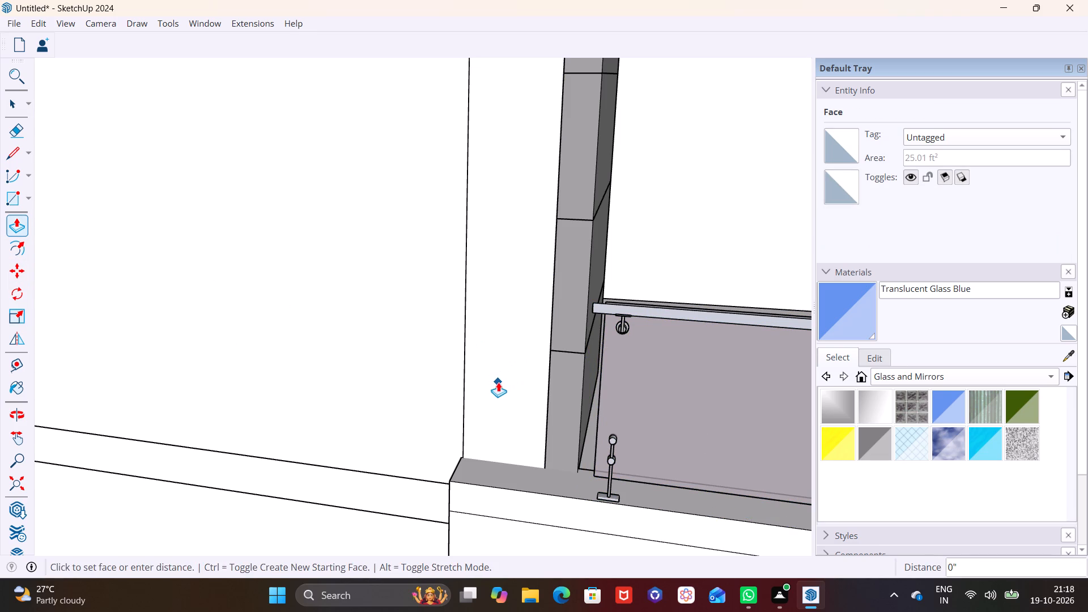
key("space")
Push/Pull the narrow white front face of the column beside the grey panels outward 11 7/8".
left_click(498, 382)
middle_click_drag(511, 382, 350, 446)
scroll(339, 426, "down", 3)
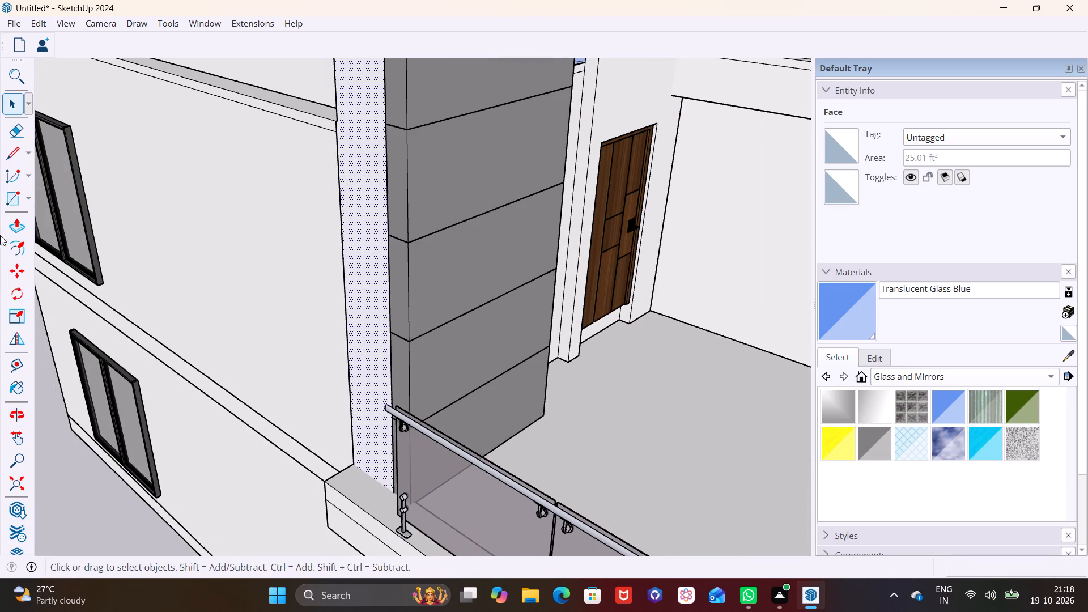
left_click(27, 223)
left_click(367, 317)
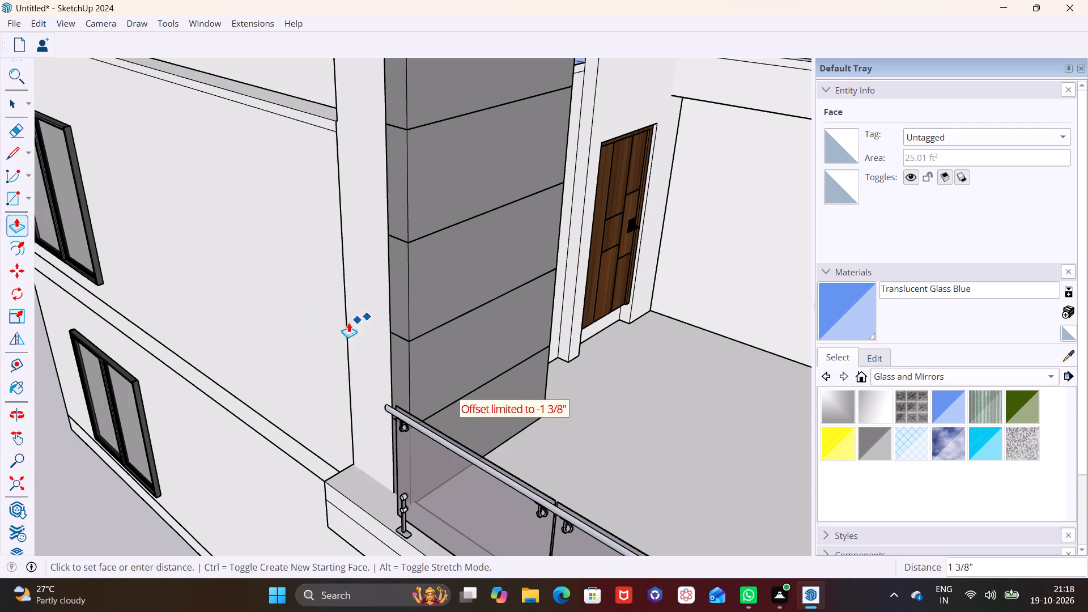
left_click(334, 326)
Open the topmost grey panel group on the column and Push/Pull its narrow front face outward 11 7/8", flush with the extended white column.
scroll(415, 331, "down", 2)
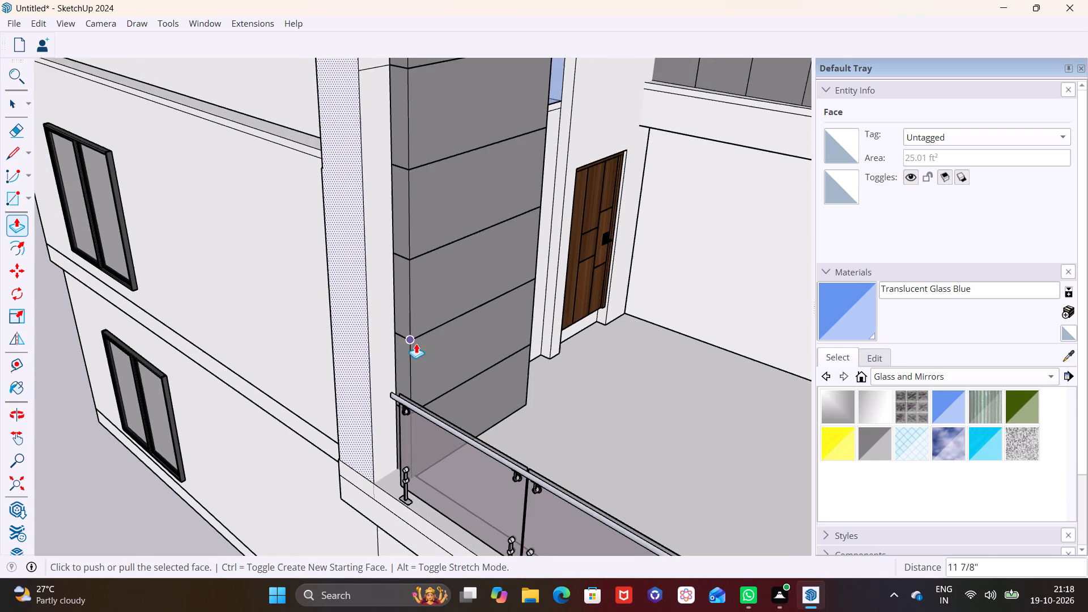
scroll(416, 343, "down", 2)
scroll(426, 335, "down", 1, "shift")
middle_click_drag(429, 354, 446, 457, "shift")
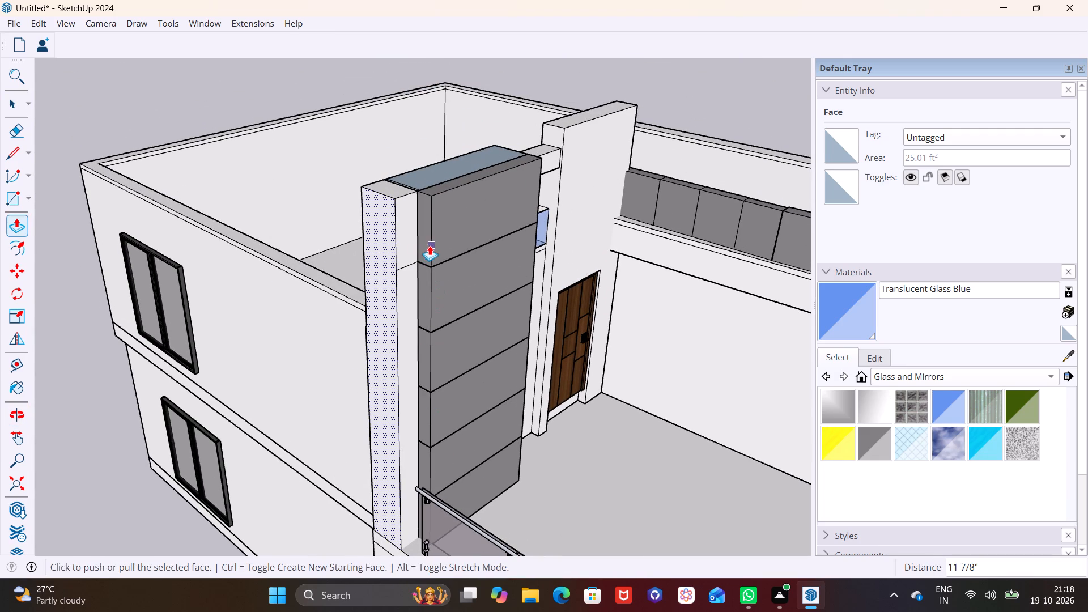
key("space")
left_click(425, 245)
triple_click(427, 228)
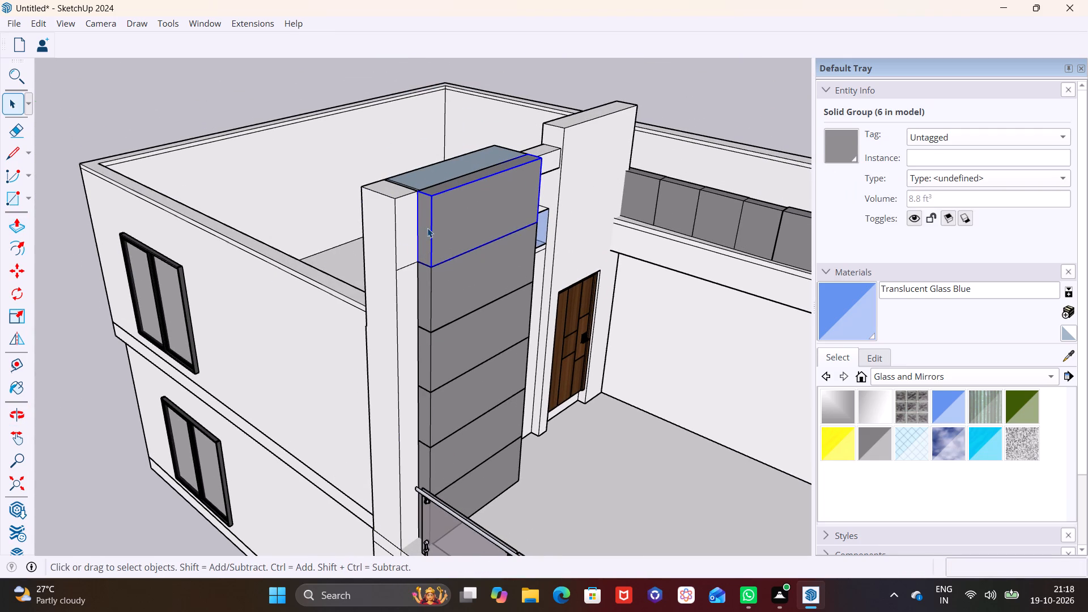
left_click(426, 230)
double_click(430, 231)
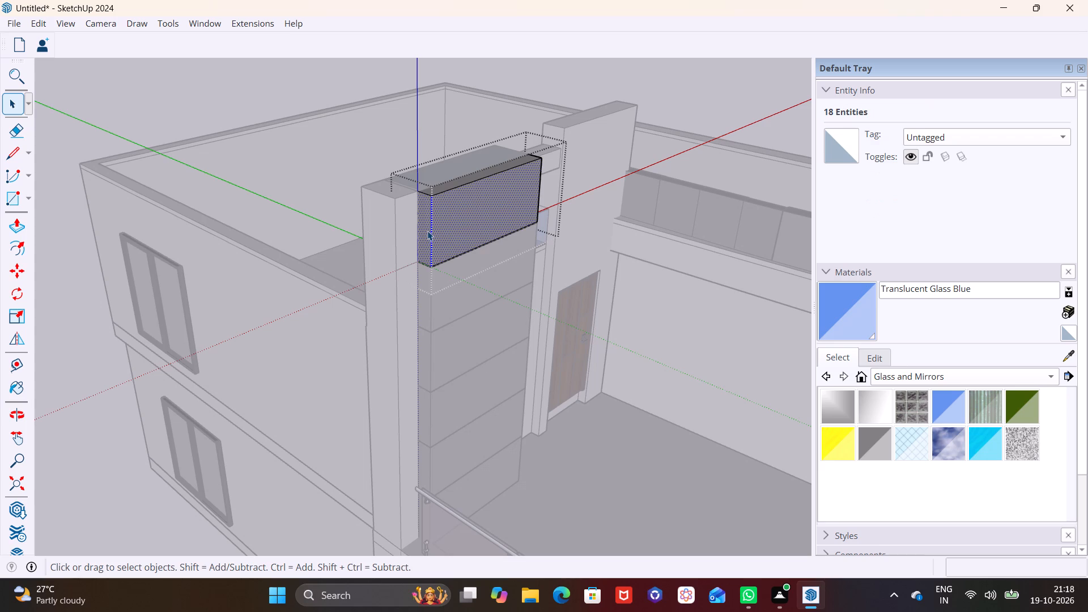
left_click(427, 231)
double_click(425, 231)
left_click(423, 233)
double_click(430, 233)
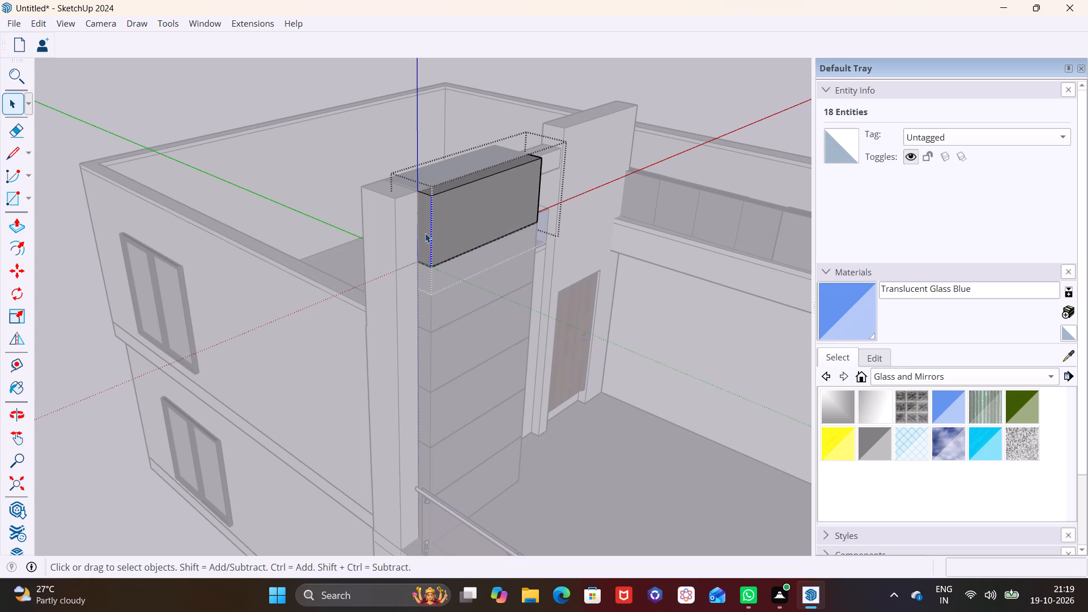
left_click(425, 233)
left_click(0, 222)
left_click(23, 221)
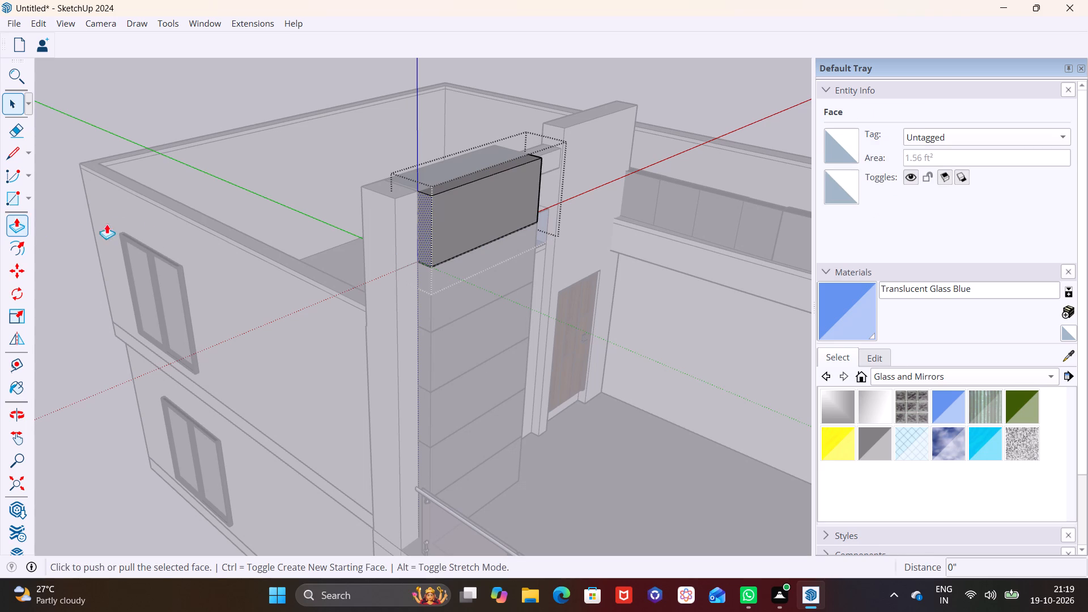
left_click(427, 231)
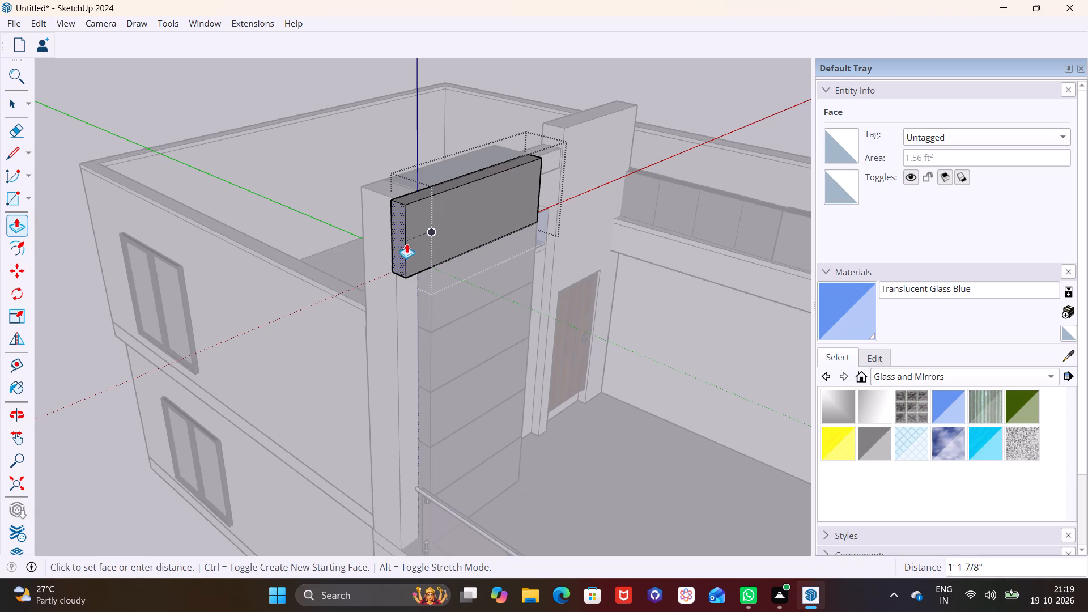
left_click(398, 297)
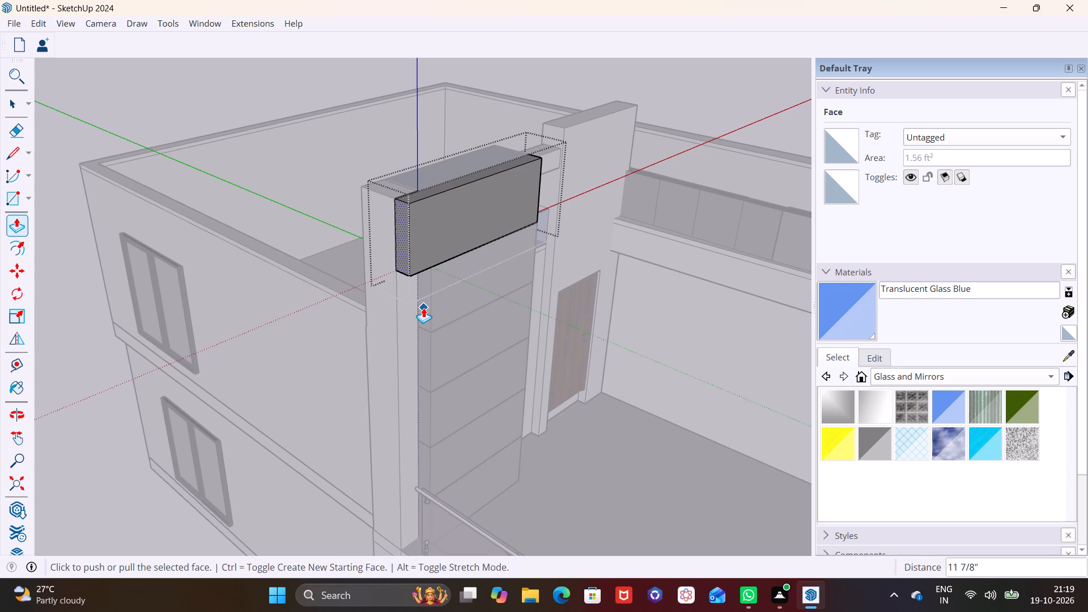
Open the second grey panel group from the top of the column and Push/Pull its narrow front face outward 11 7/8".
key("space")
left_click(398, 313)
double_click(424, 294)
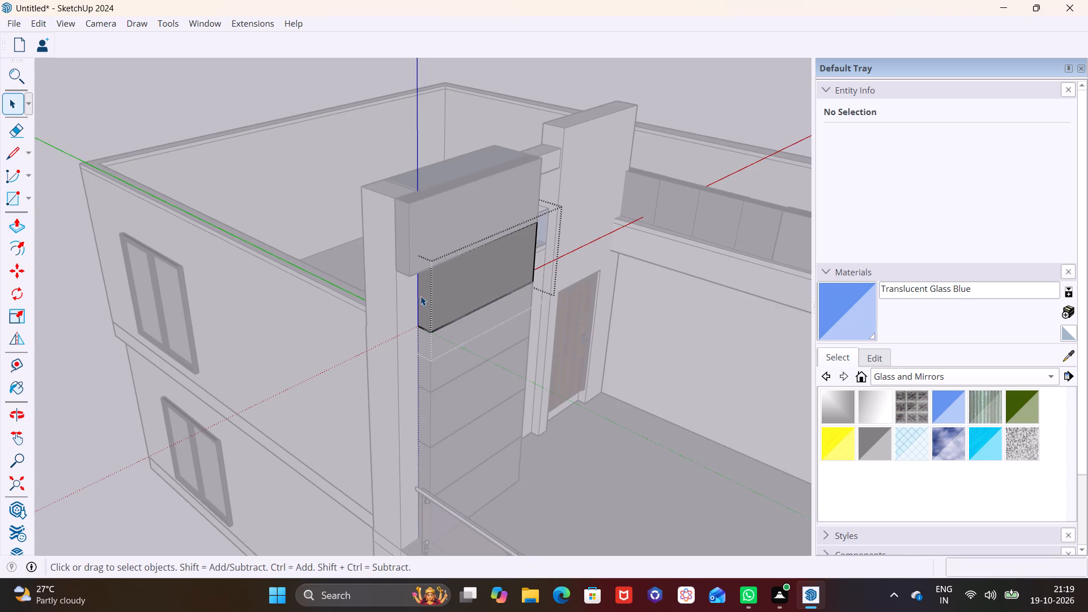
double_click(424, 299)
left_click(24, 228)
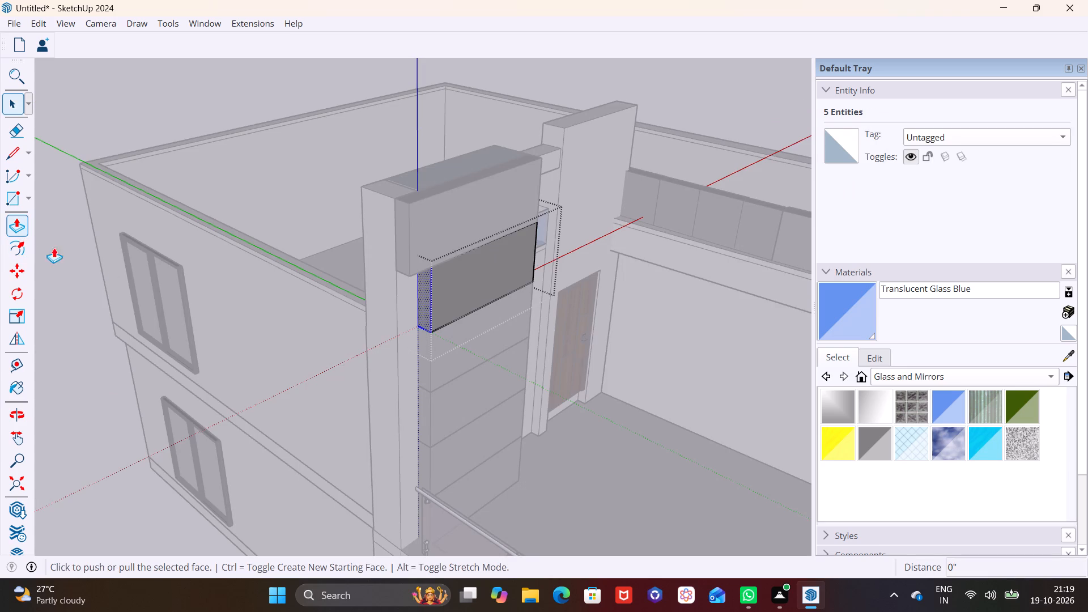
left_click(427, 312)
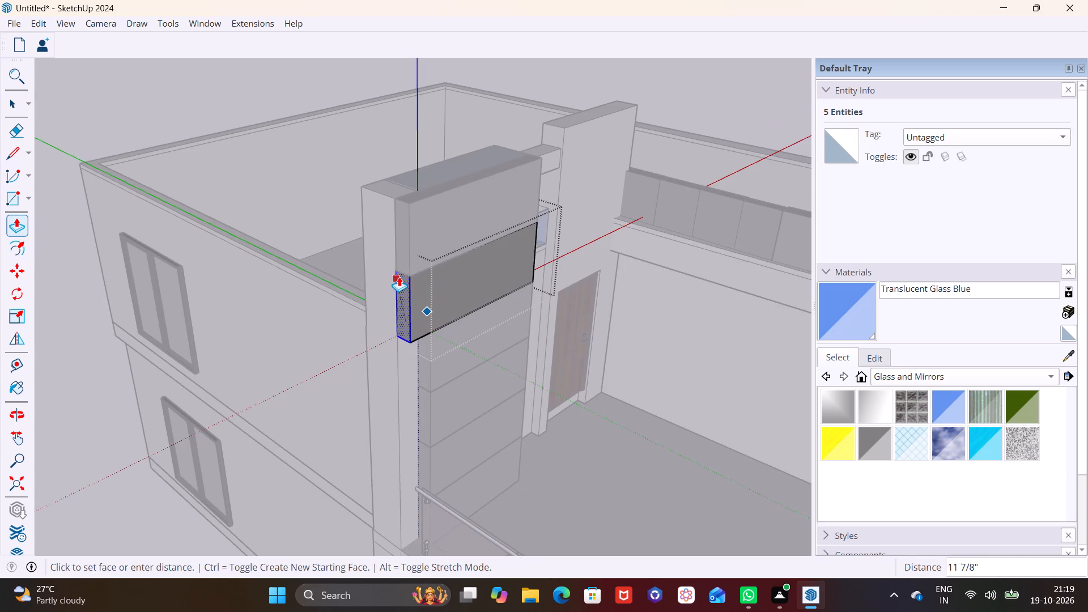
left_click(399, 271)
Open the third grey panel group from the top and Push/Pull its narrow front face outward 11 7/8".
key("space")
left_click(428, 355)
left_click(471, 353)
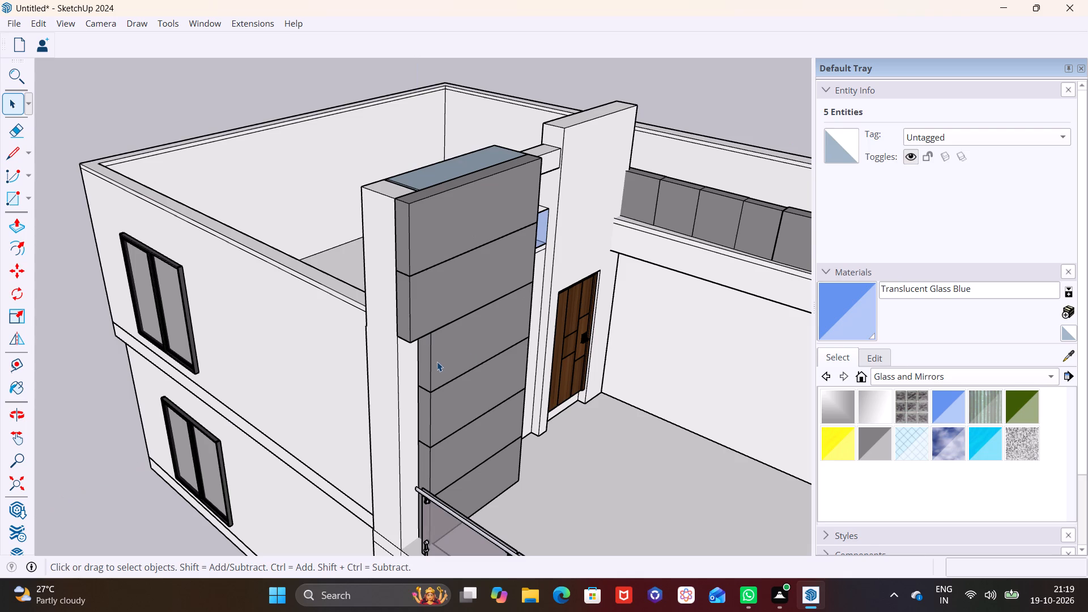
double_click(428, 361)
left_click(418, 365)
left_click(421, 364)
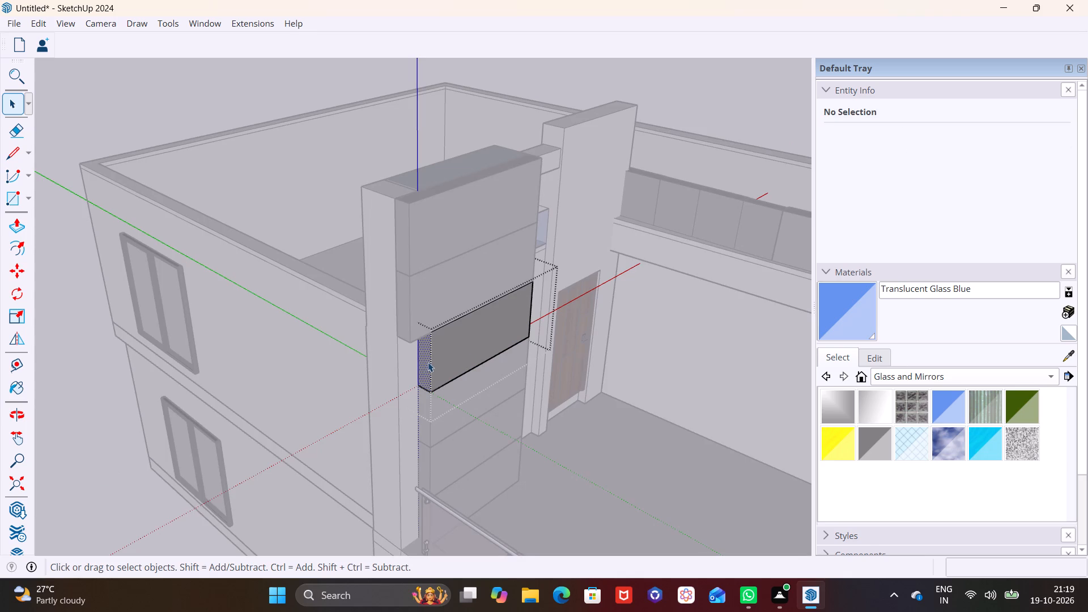
left_click(34, 235)
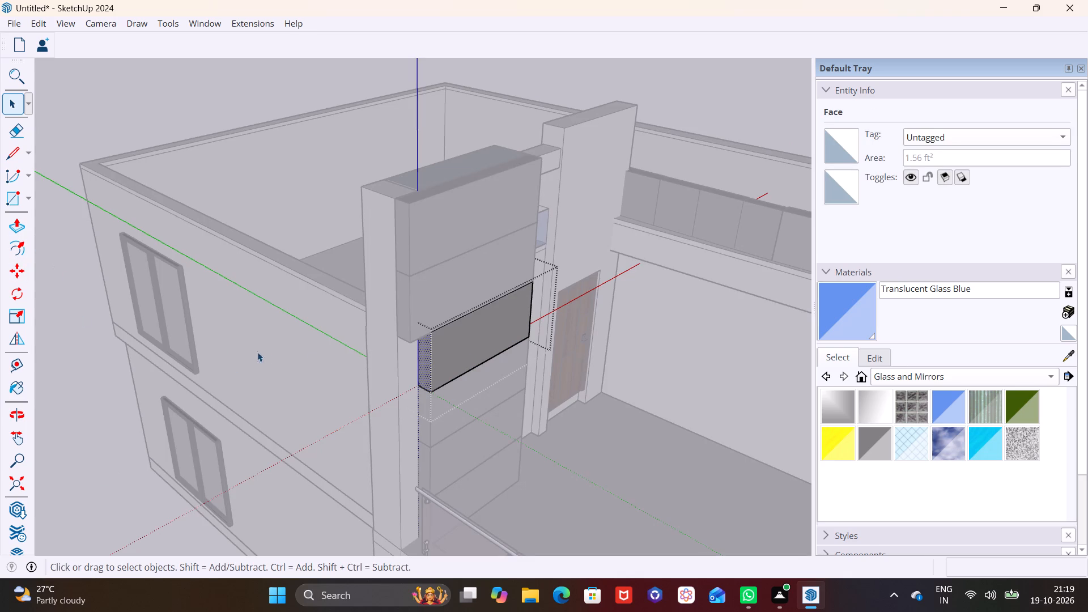
left_click(10, 229)
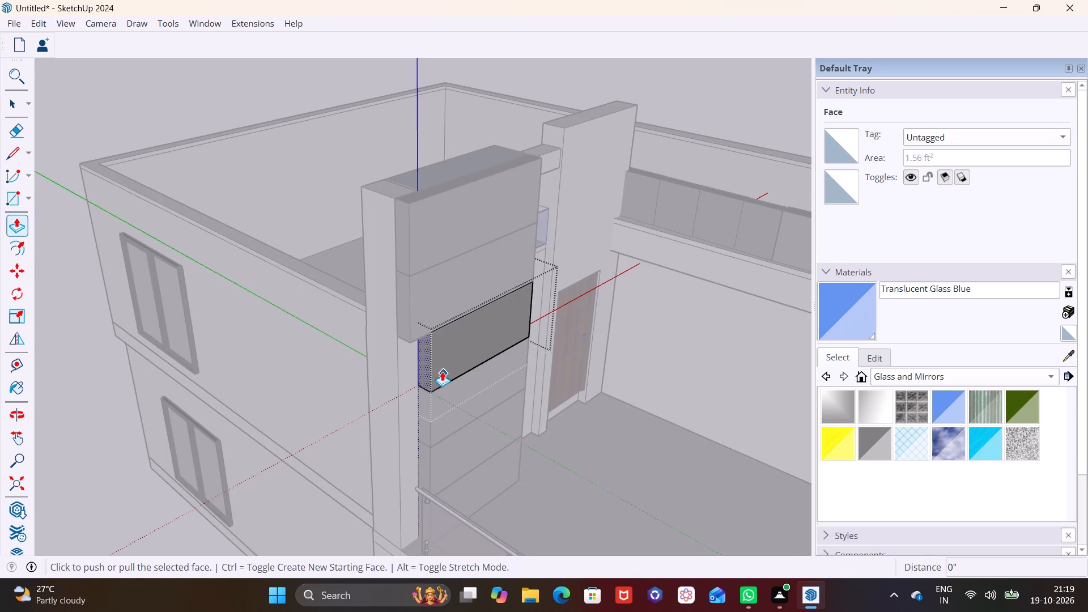
left_click(423, 367)
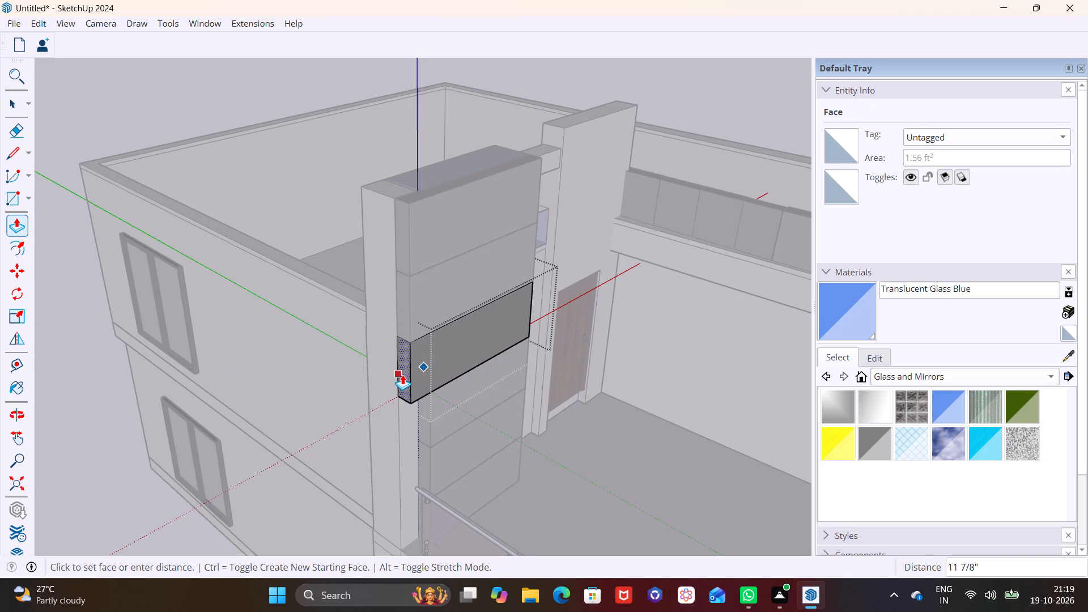
left_click(402, 375)
Open the fourth grey panel group from the top and Push/Pull its narrow front face outward 11 7/8".
middle_click_drag(430, 408, 445, 294)
key("space")
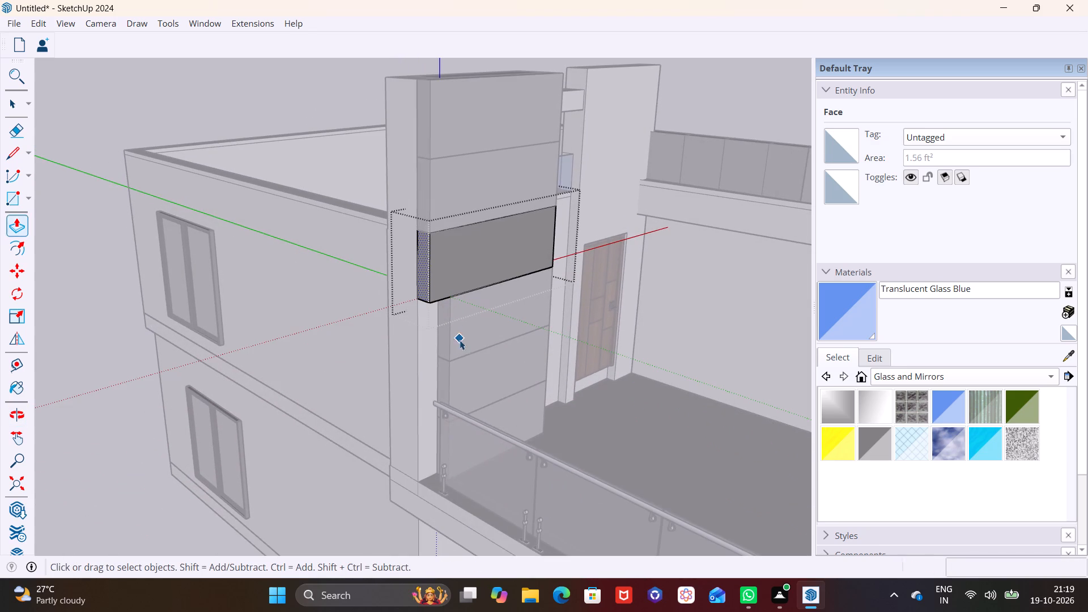
double_click(440, 322)
left_click_drag(455, 317, 471, 305)
left_click(453, 315)
left_click(443, 322)
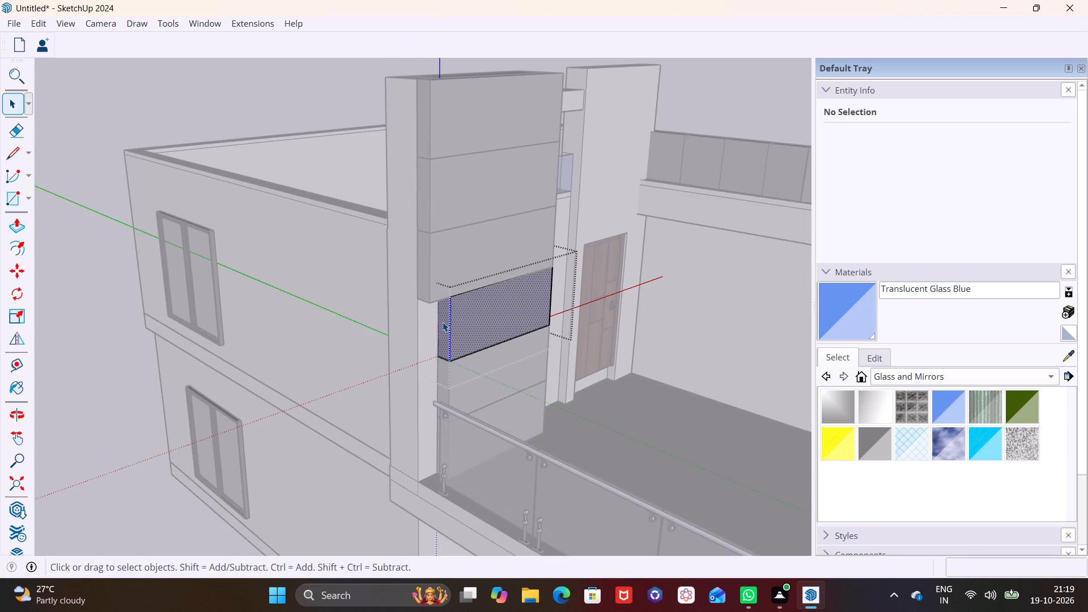
left_click(18, 229)
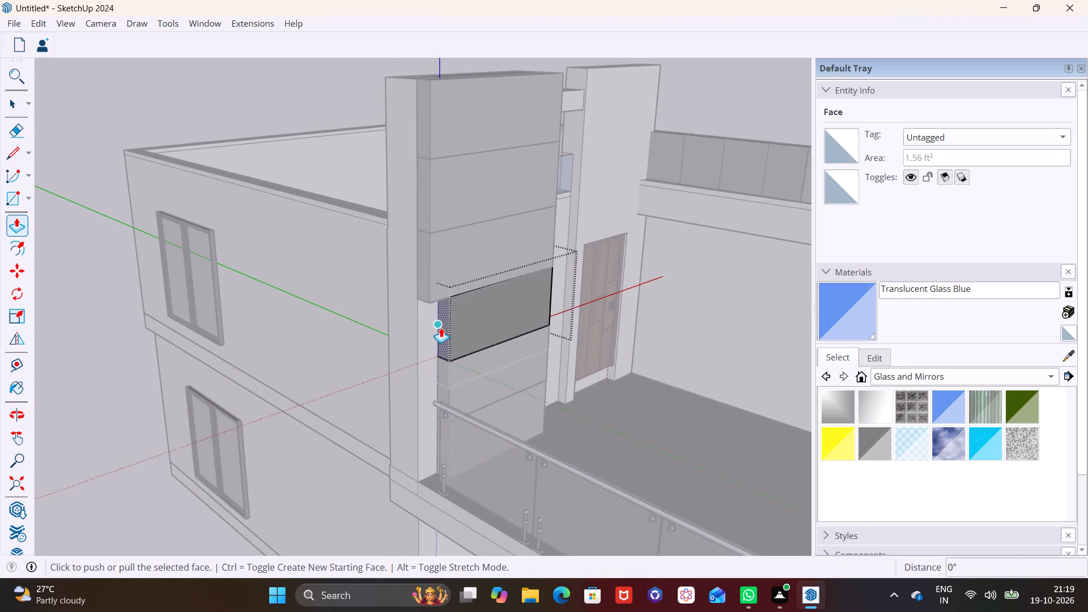
left_click(441, 328)
left_click(421, 333)
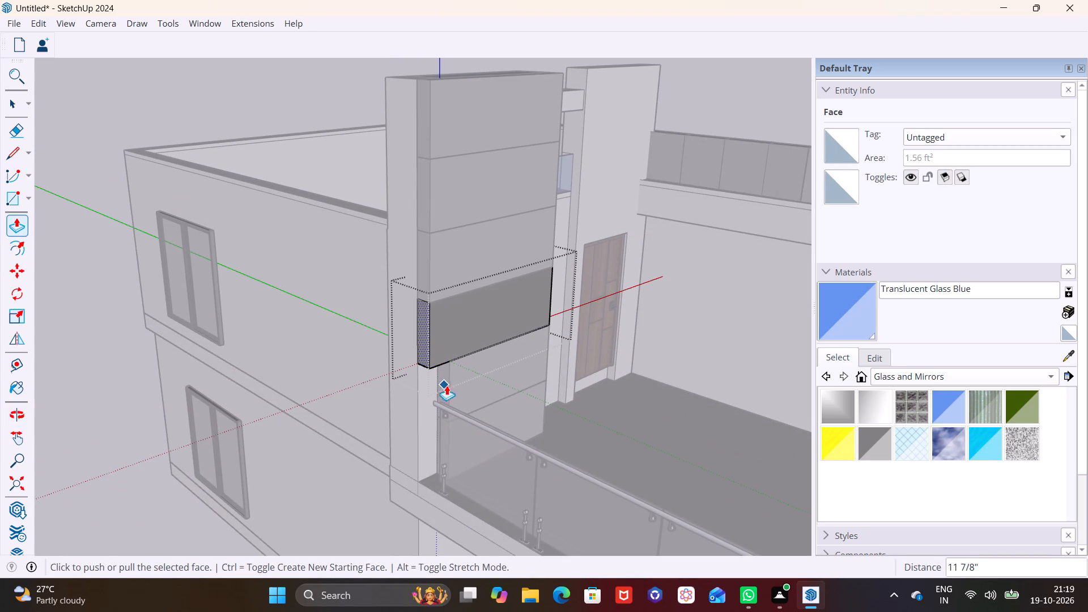
Open the fifth grey panel group, behind the railing end, and Push/Pull its narrow front face outward, flush with the panels above.
key("space")
left_click(447, 385)
left_click(445, 386)
scroll(450, 381, "up", 7)
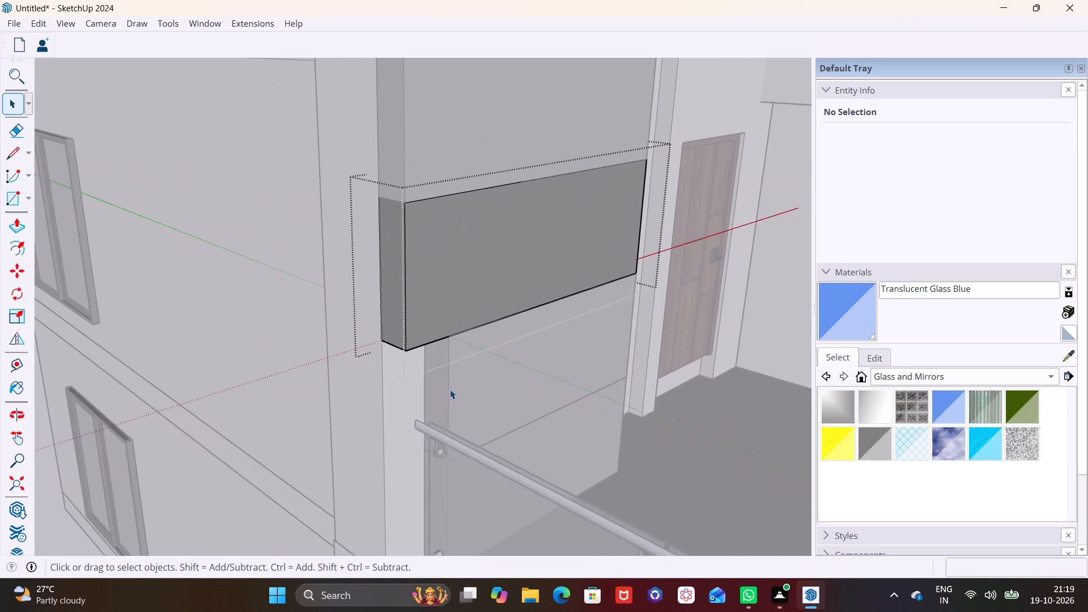
left_click(445, 388)
triple_click(441, 387)
left_click(441, 387)
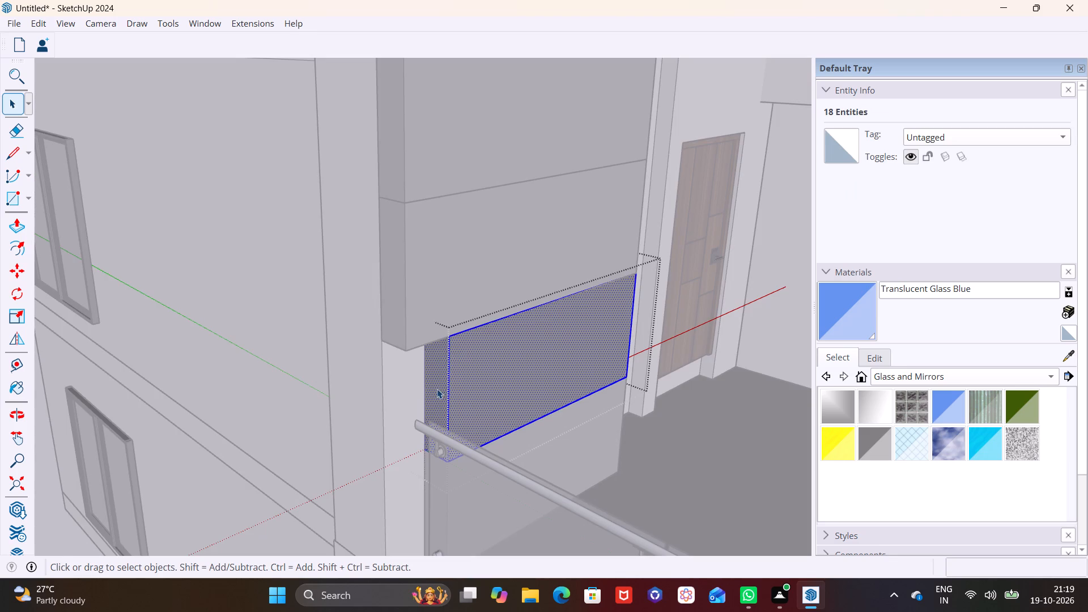
left_click(437, 389)
left_click(25, 223)
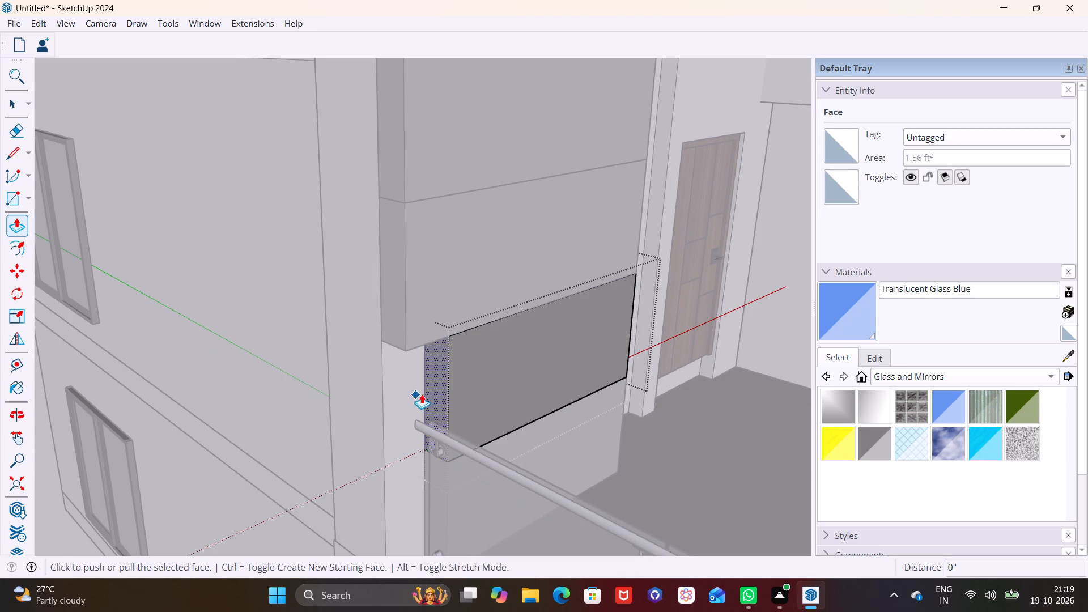
left_click(442, 388)
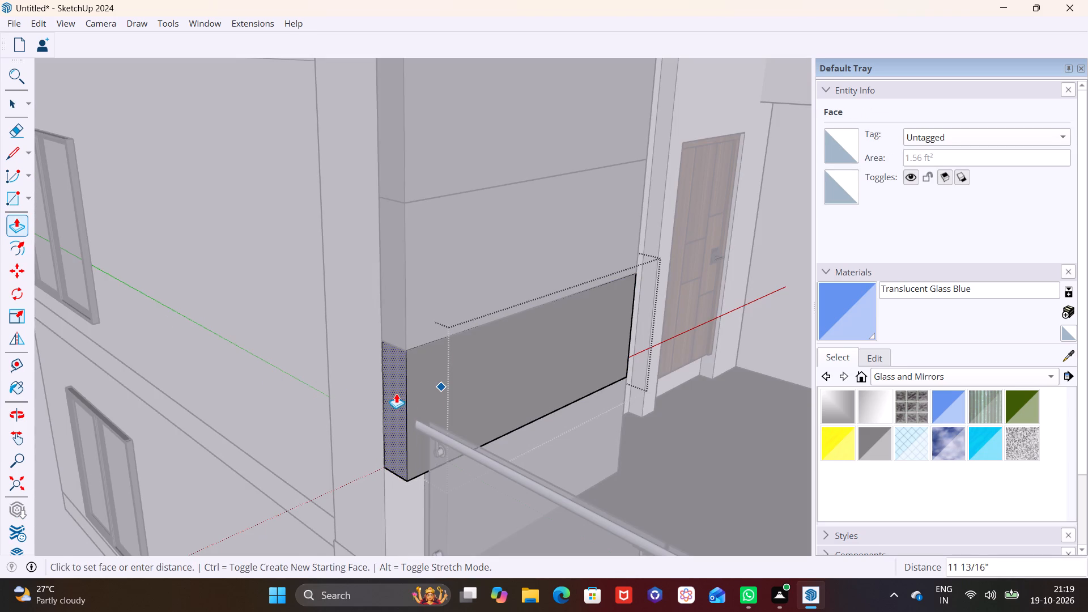
left_click(396, 393)
Open the bottom grey panel group at the balcony floor, Push/Pull its narrow front face outward 11 7/8", and close the group.
scroll(477, 401, "down", 3)
middle_click_drag(485, 422, 531, 334)
middle_click_drag(513, 399, 564, 407)
key("space")
triple_click(526, 419)
left_click(525, 427)
left_click(523, 429)
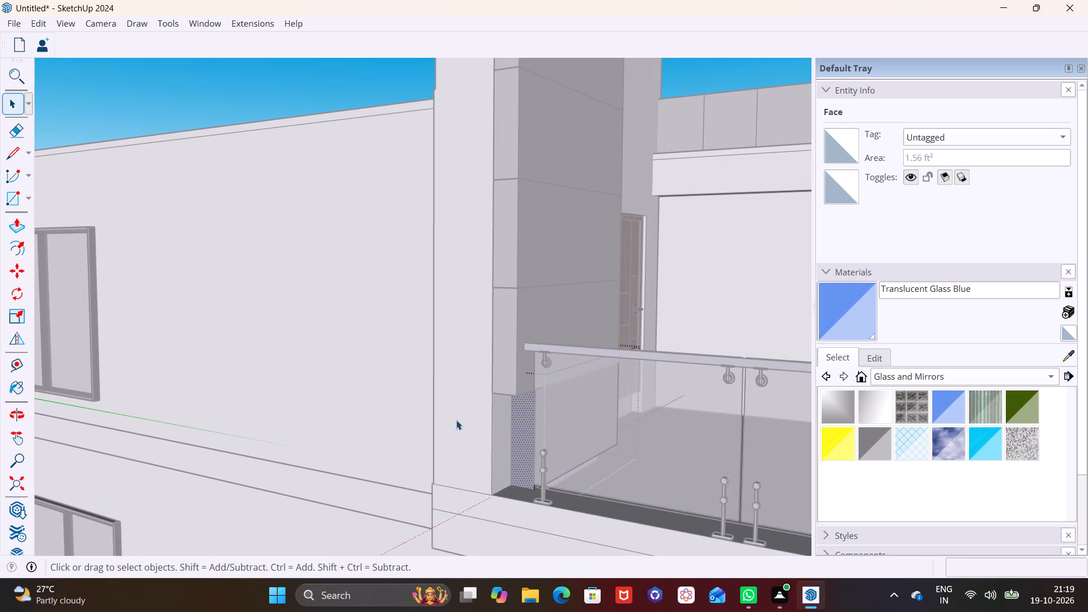
left_click(12, 229)
left_click(523, 449)
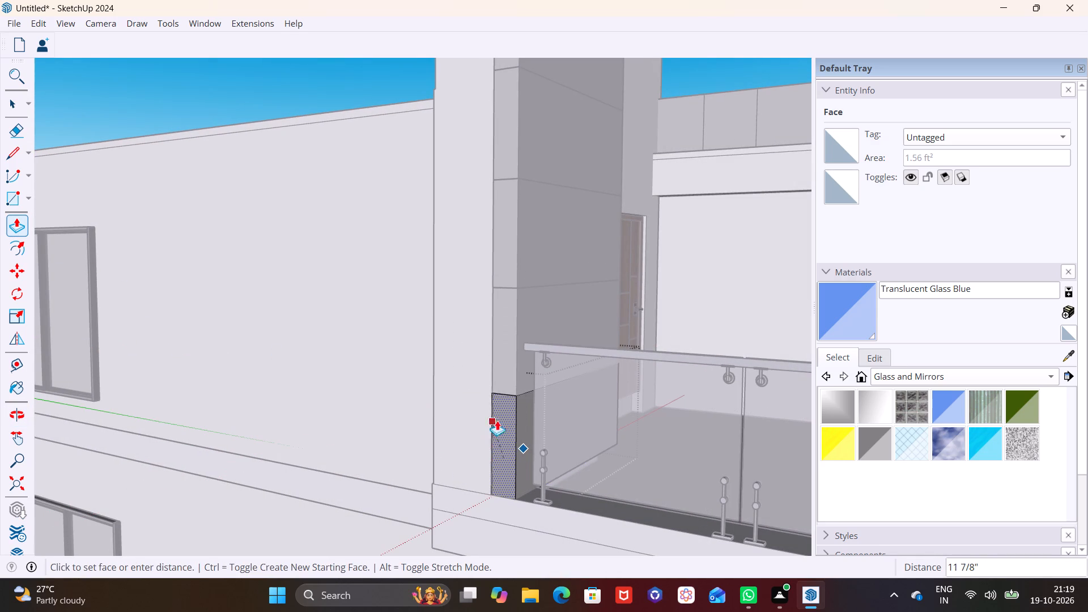
left_click(491, 404)
key("space")
left_click(708, 303)
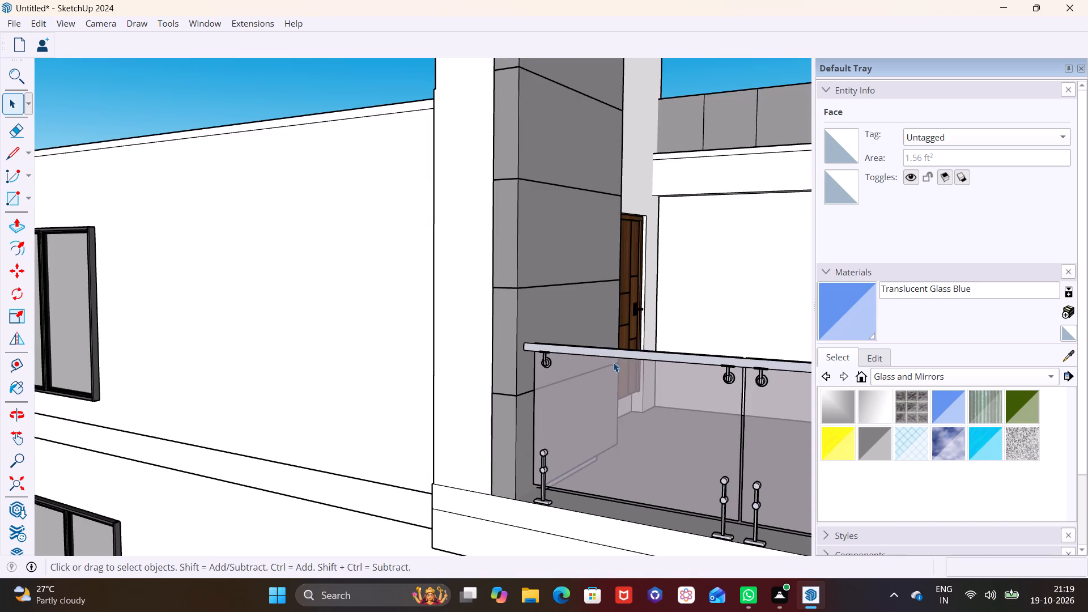
Examine the extended column, its grey panels and the balcony slab edge below from several sides.
scroll(618, 365, "down", 3)
middle_click_drag(632, 368, 426, 379)
scroll(471, 384, "down", 4)
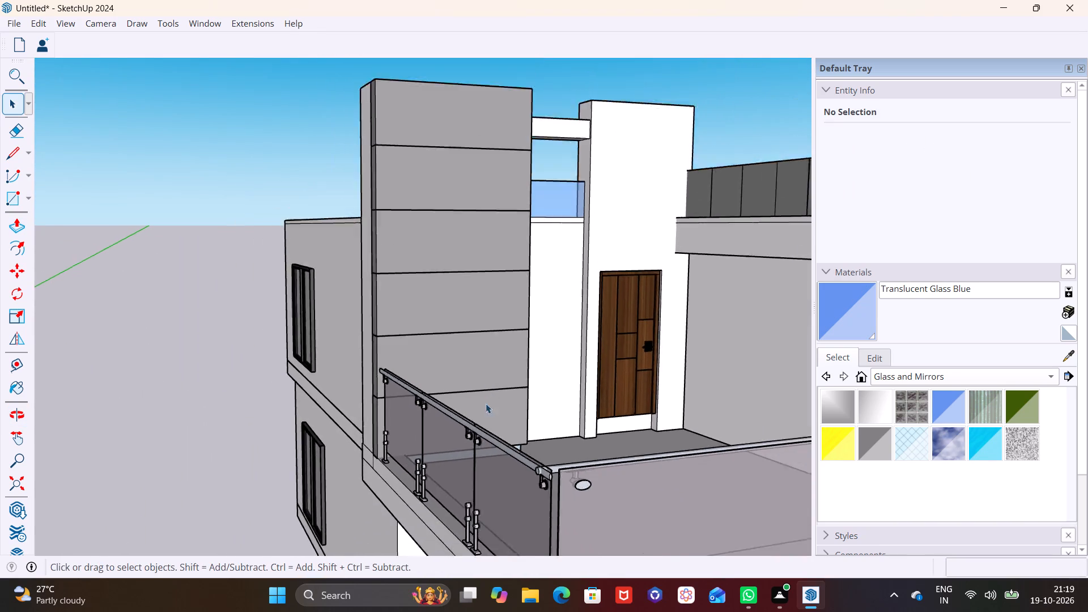
scroll(486, 403, "down", 1)
middle_click_drag(518, 428, 607, 443)
middle_click_drag(557, 438, 584, 367)
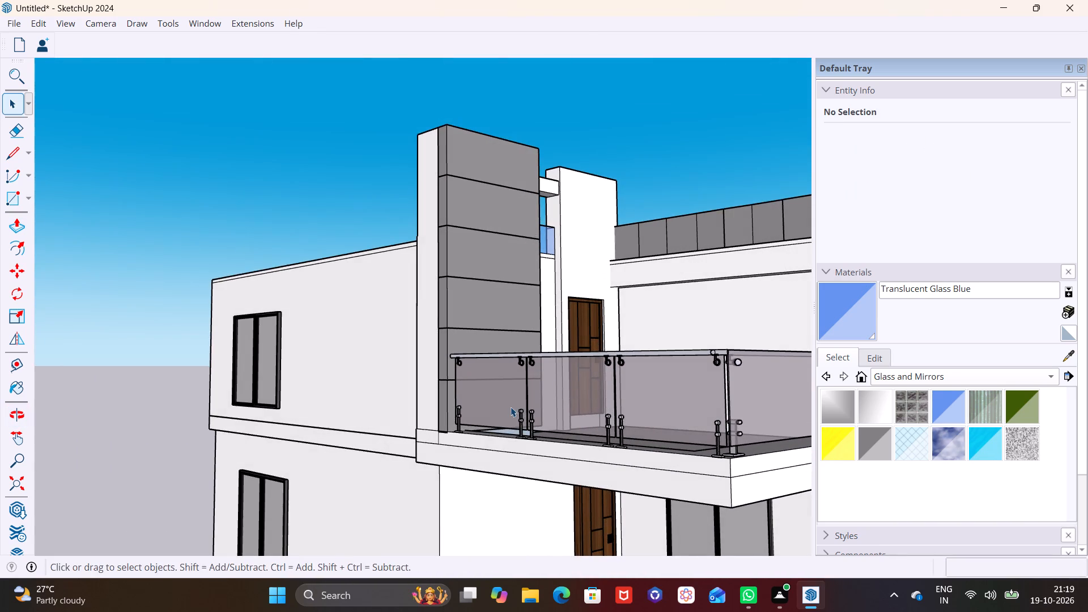
middle_click_drag(511, 407, 511, 324, "shift")
scroll(446, 375, "up", 4)
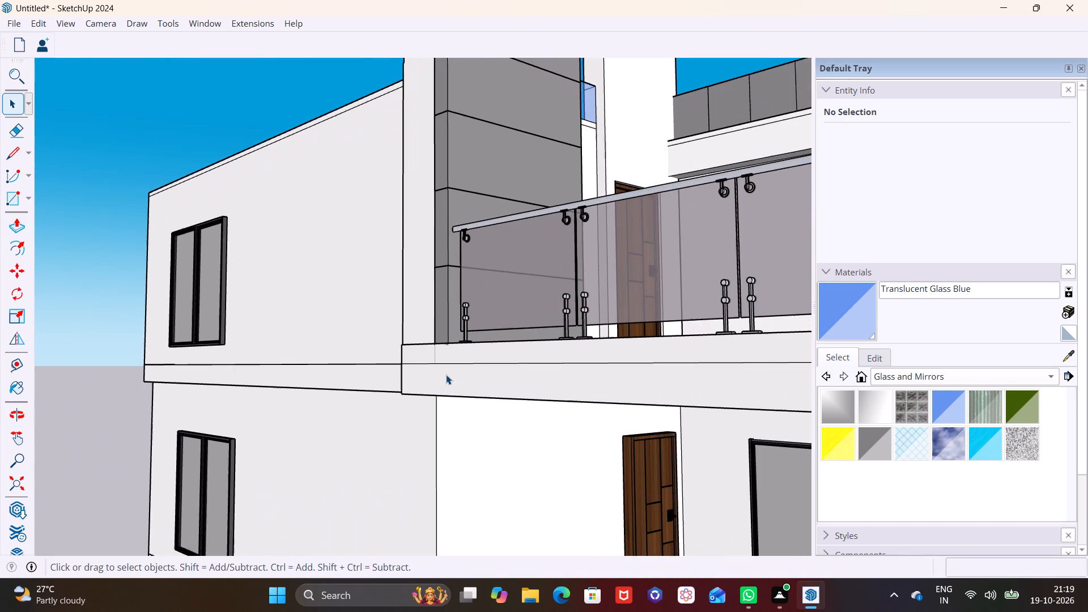
middle_click_drag(456, 376, 493, 439)
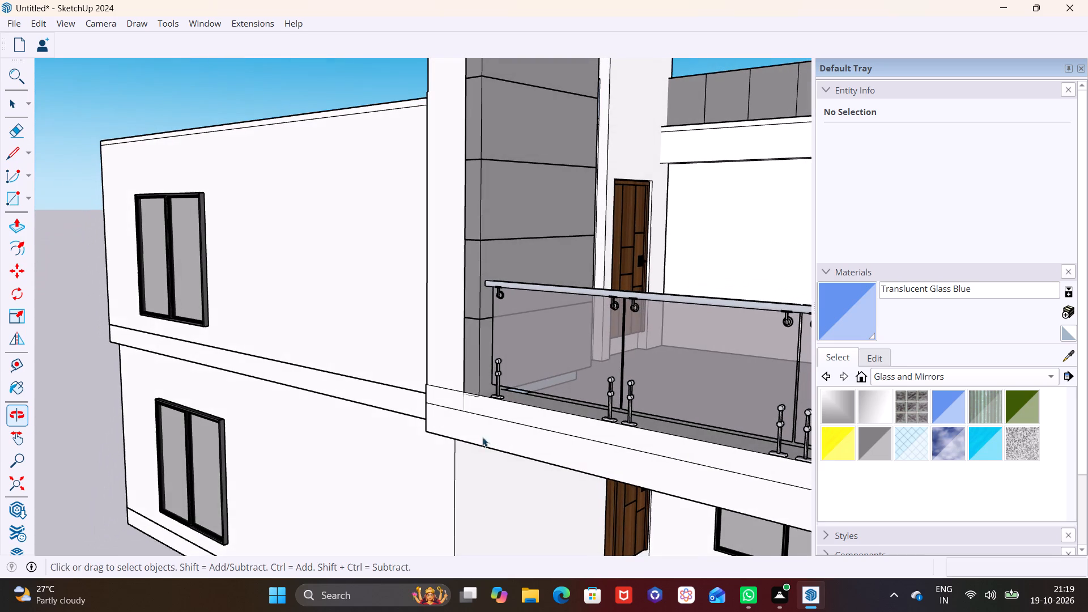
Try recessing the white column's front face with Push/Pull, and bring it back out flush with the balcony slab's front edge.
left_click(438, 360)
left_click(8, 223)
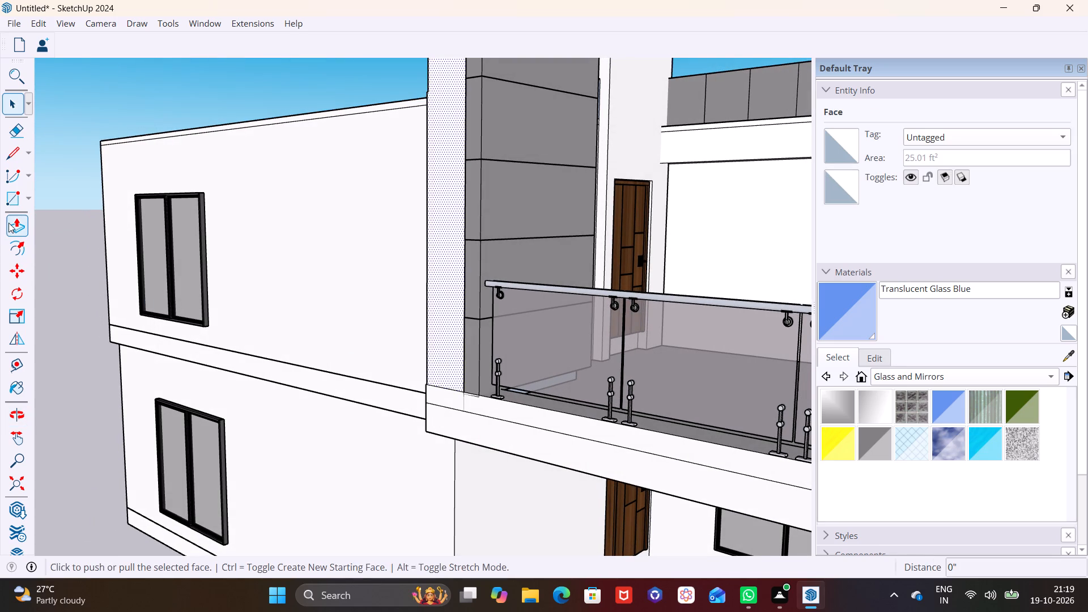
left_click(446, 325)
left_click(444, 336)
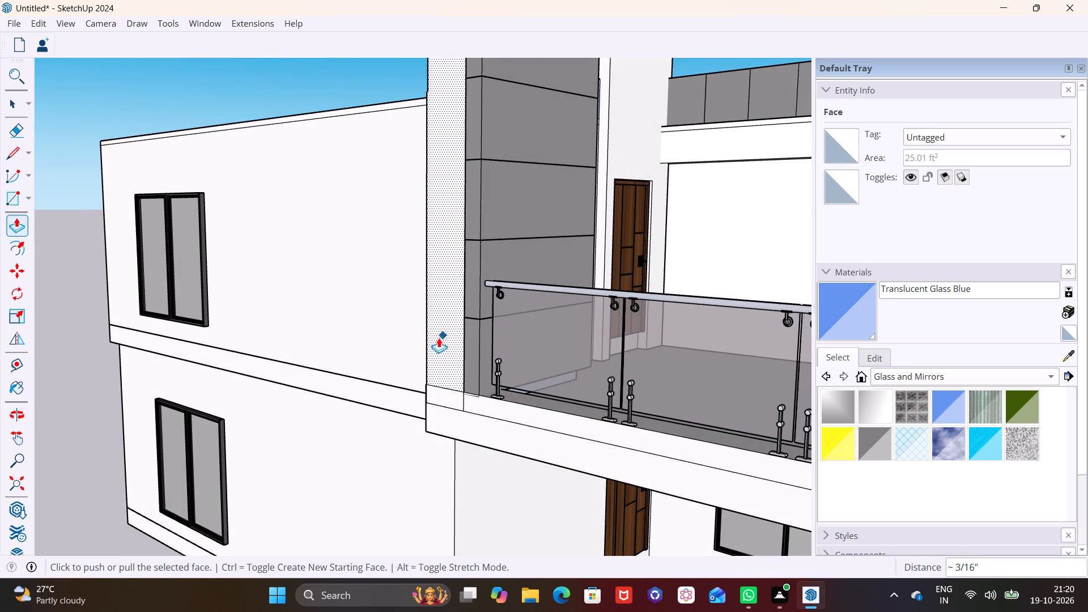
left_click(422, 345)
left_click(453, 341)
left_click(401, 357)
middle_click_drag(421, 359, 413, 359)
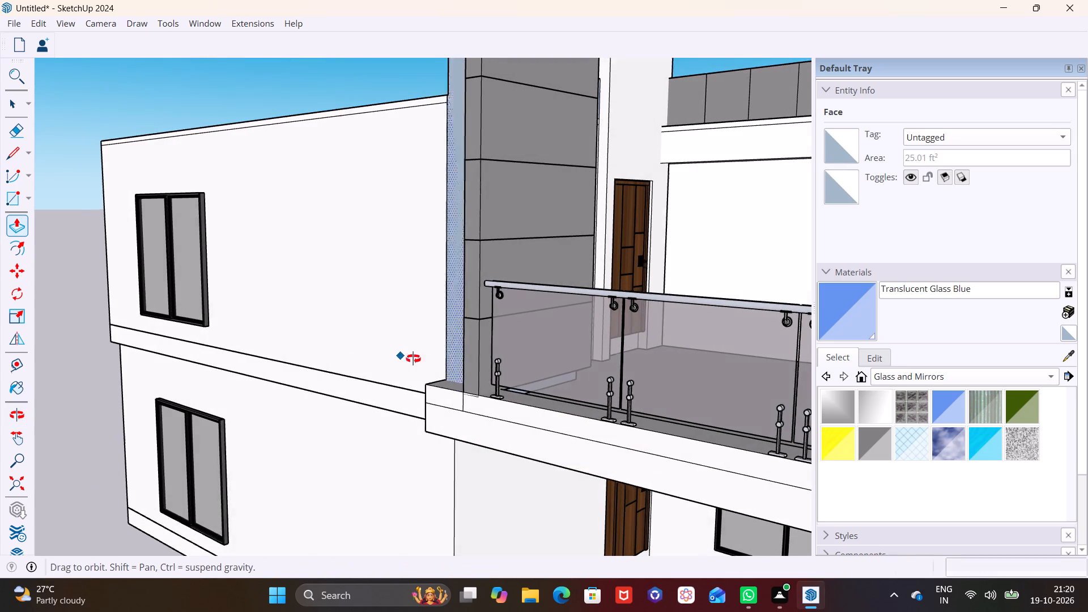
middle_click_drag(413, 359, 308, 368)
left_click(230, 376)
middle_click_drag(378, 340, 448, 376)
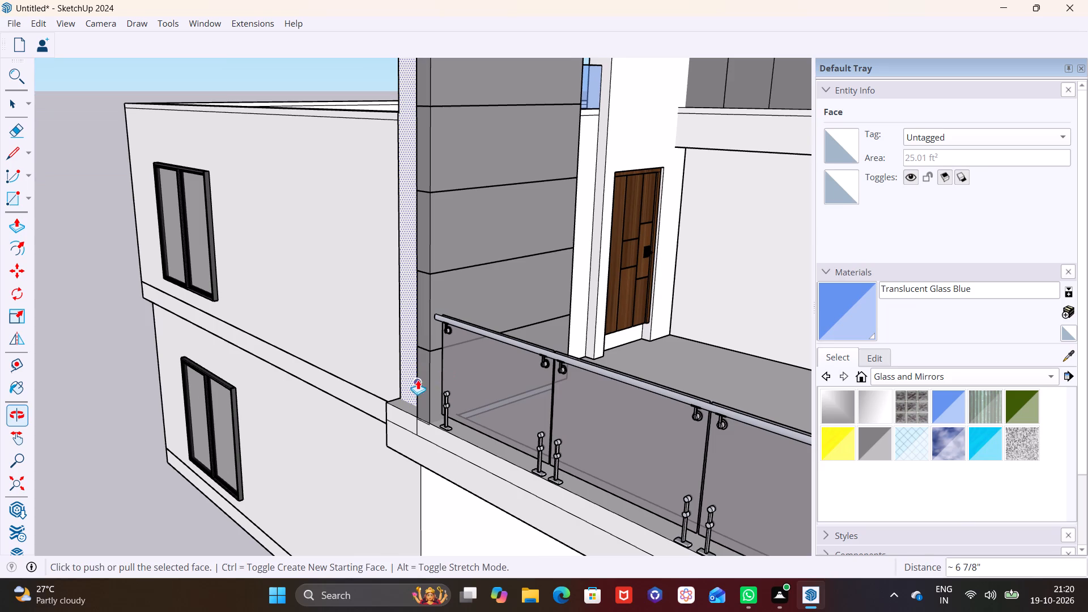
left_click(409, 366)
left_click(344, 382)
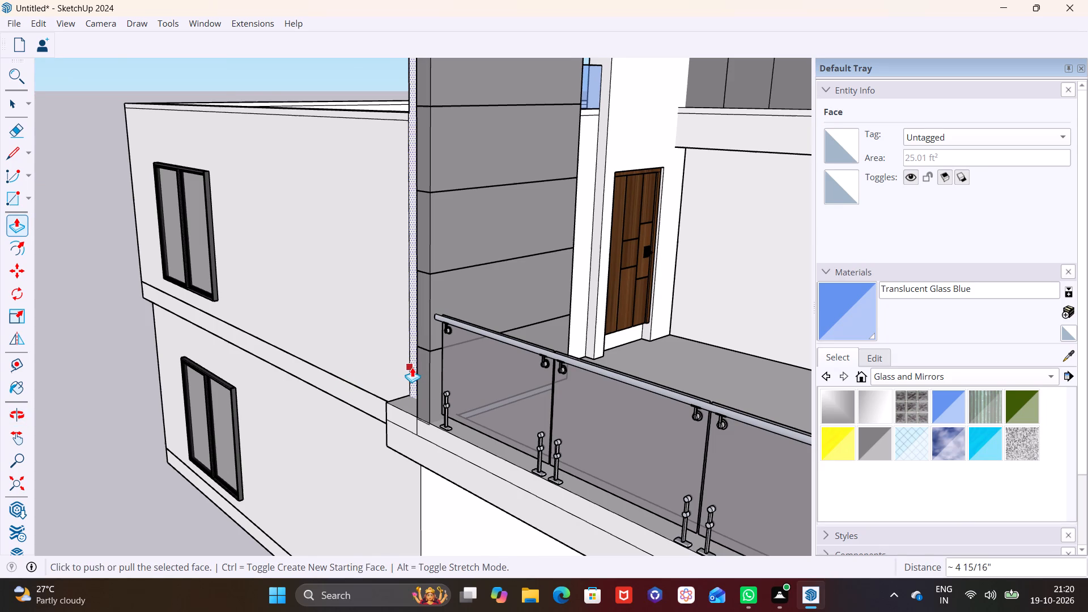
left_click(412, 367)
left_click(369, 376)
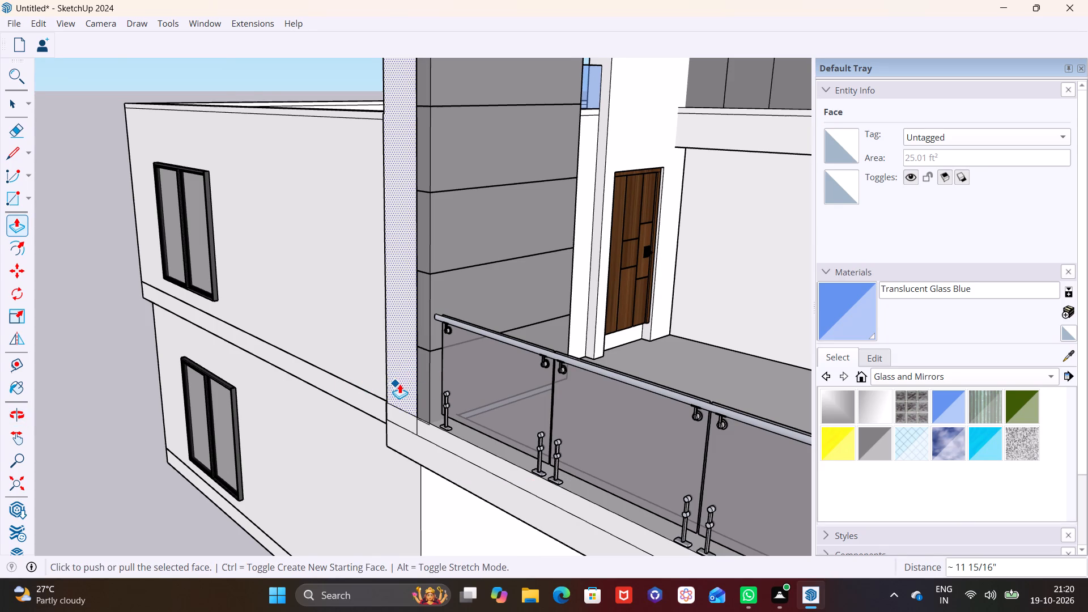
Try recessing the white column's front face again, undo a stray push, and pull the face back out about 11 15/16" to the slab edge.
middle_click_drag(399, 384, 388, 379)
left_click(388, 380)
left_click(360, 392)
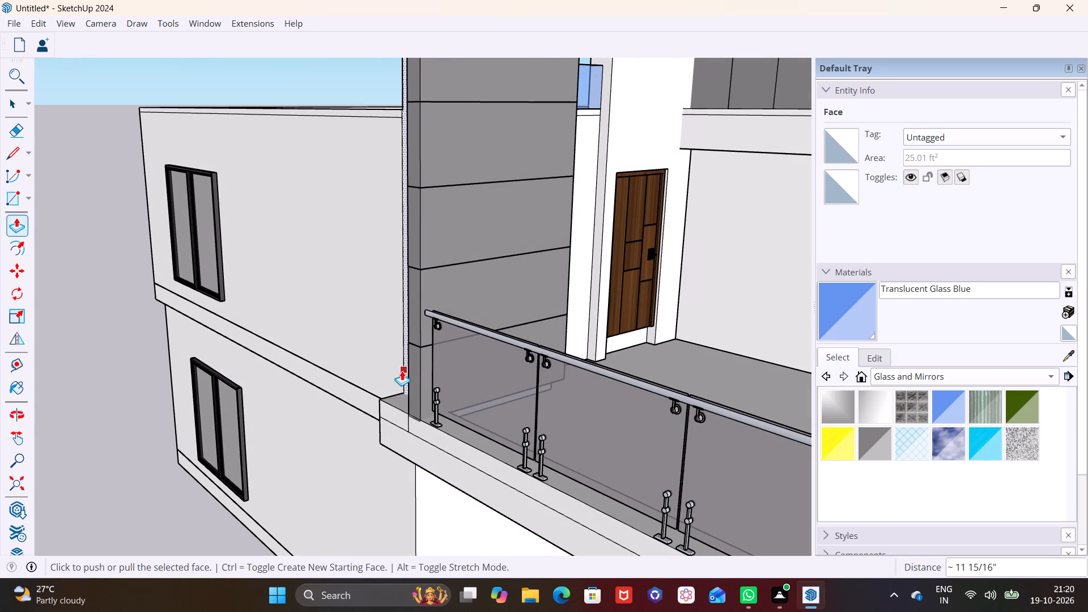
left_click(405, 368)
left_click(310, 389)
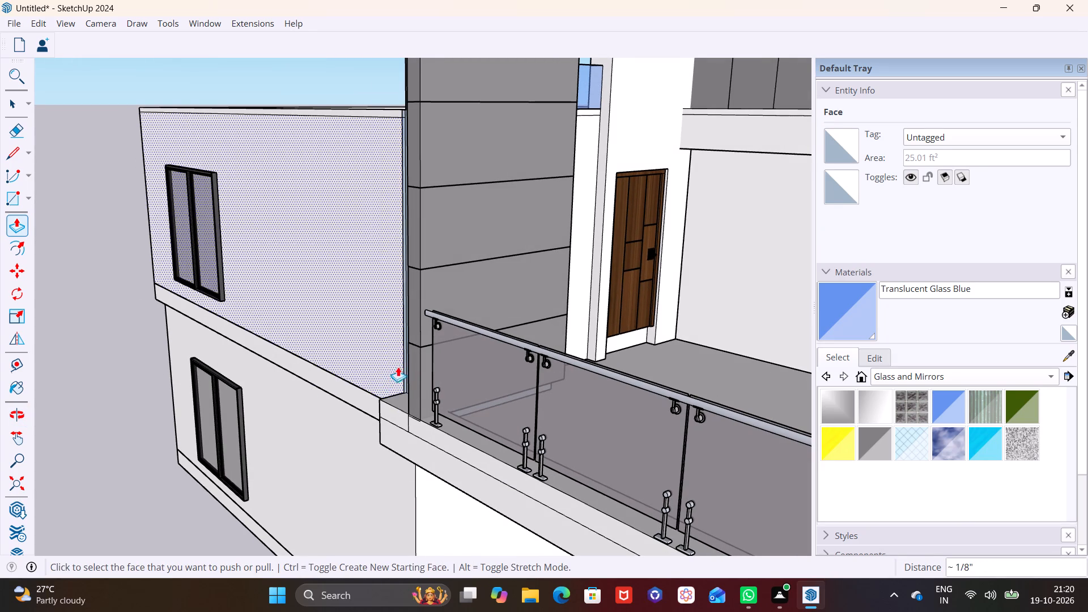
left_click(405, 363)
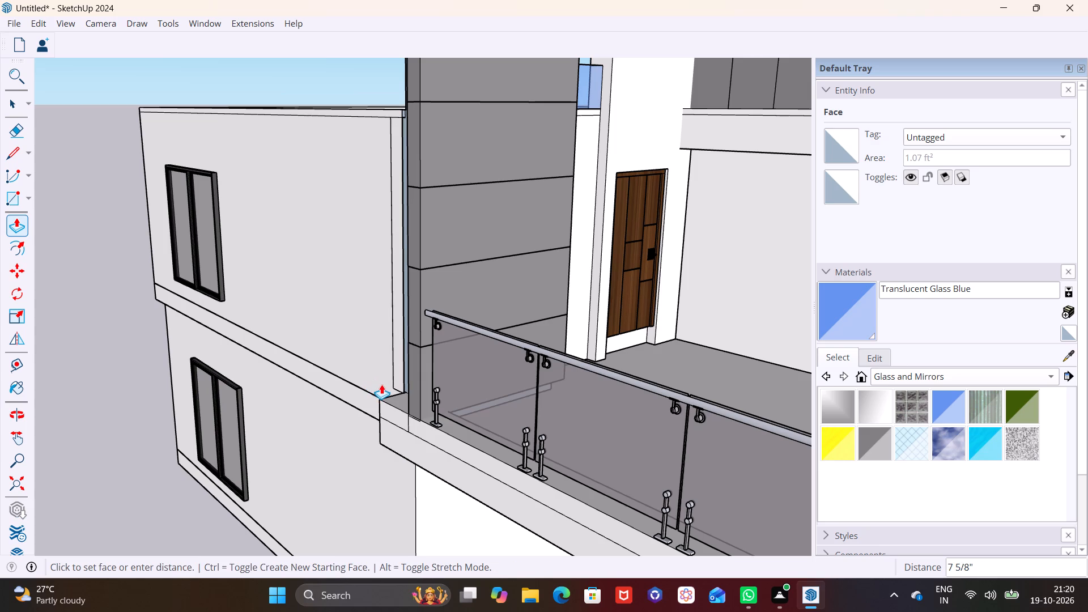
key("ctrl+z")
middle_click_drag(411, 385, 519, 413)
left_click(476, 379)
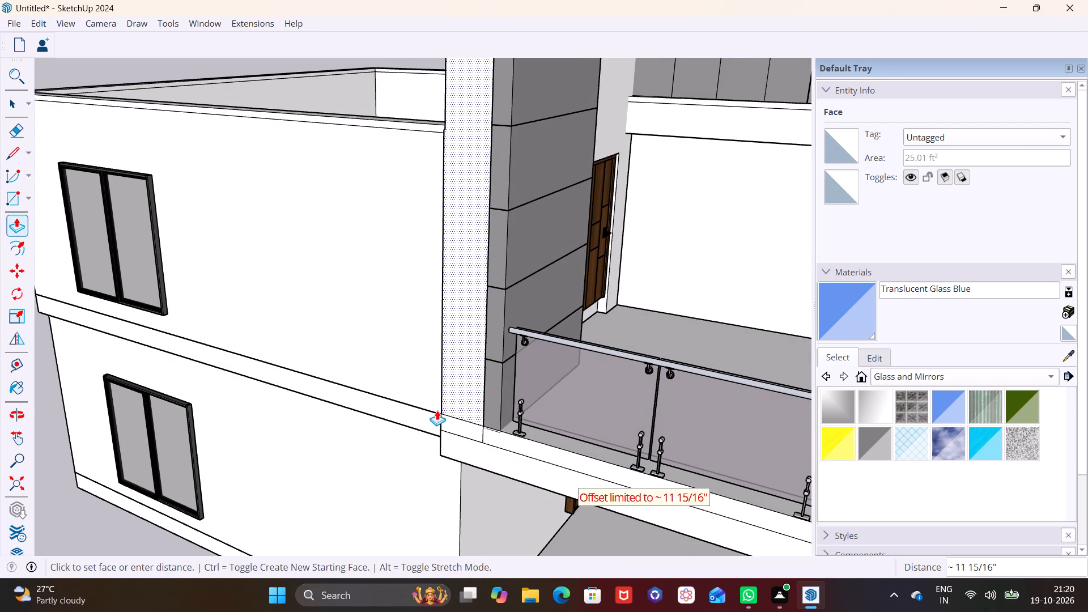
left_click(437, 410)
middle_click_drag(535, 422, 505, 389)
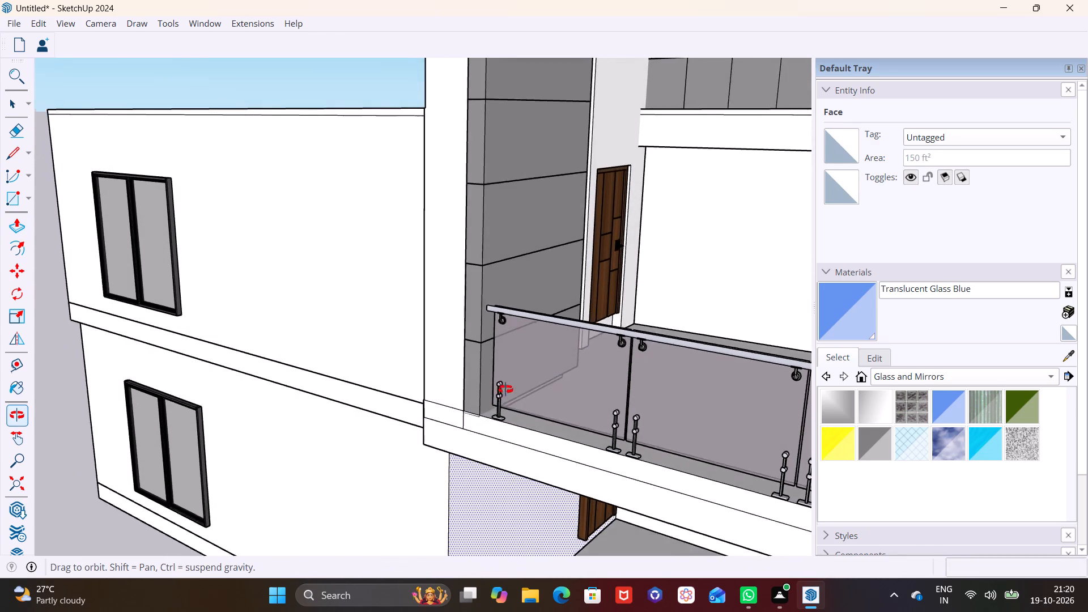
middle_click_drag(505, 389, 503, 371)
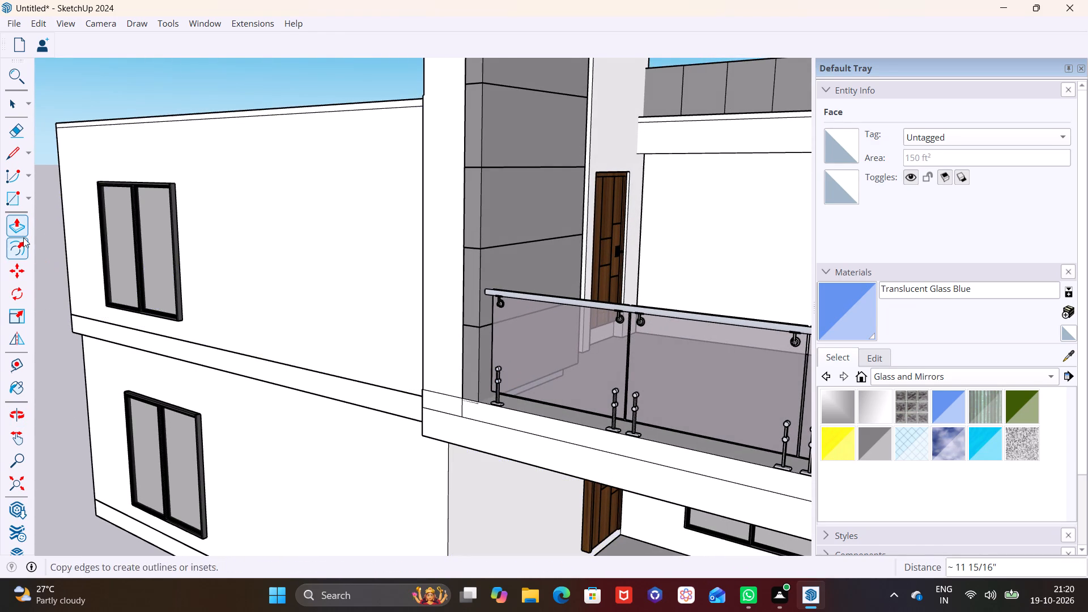
Draw a rectangle about 1' 2 1/4" by 1' 7 5/8" across the white column's front face above the balcony slab.
left_click(28, 199)
left_click(51, 222)
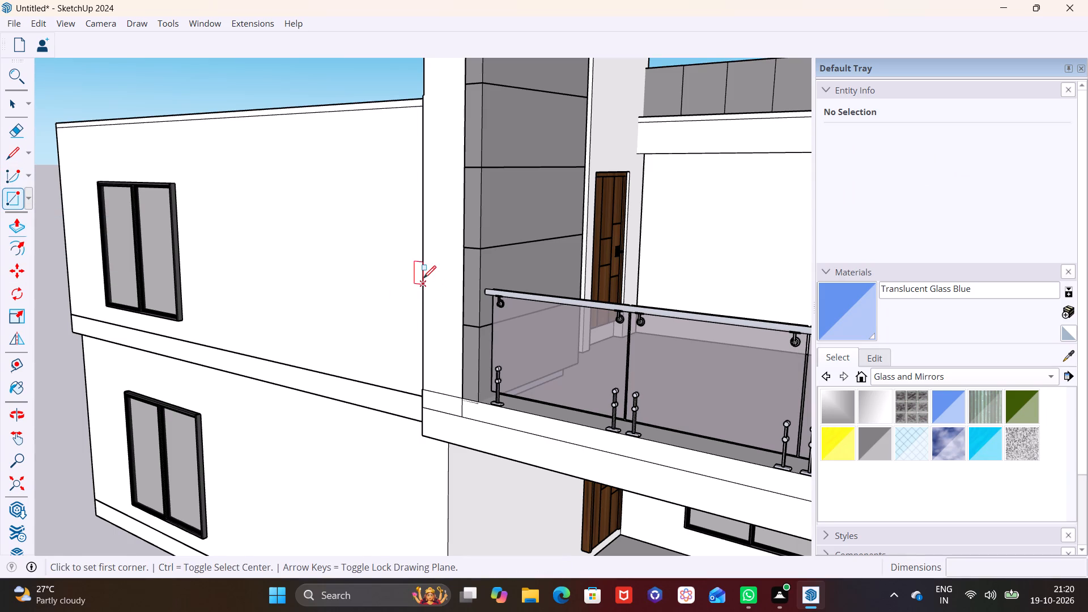
left_click(422, 270)
left_click(465, 312)
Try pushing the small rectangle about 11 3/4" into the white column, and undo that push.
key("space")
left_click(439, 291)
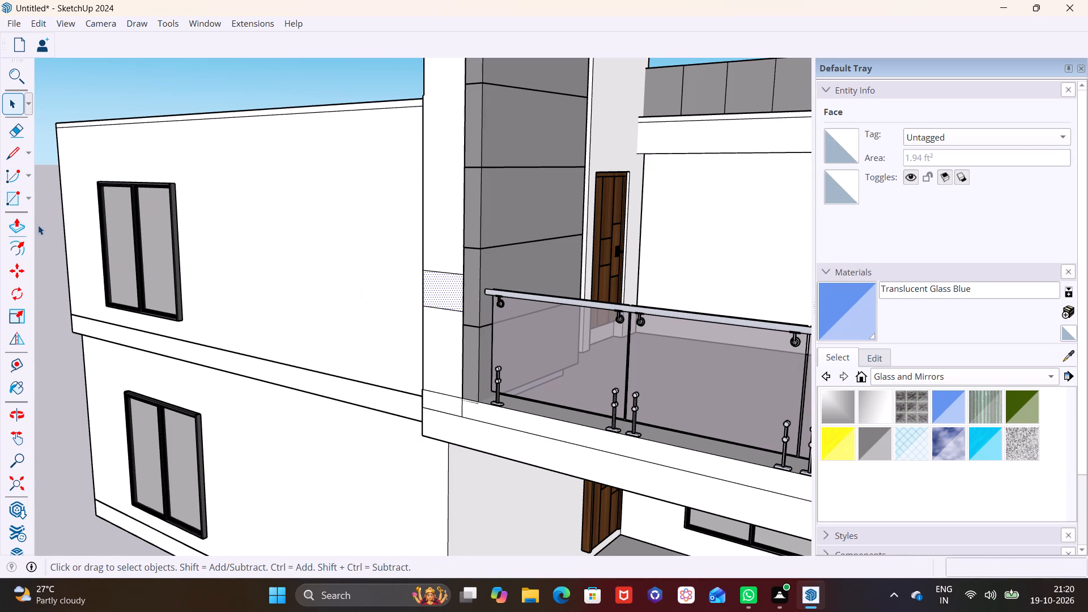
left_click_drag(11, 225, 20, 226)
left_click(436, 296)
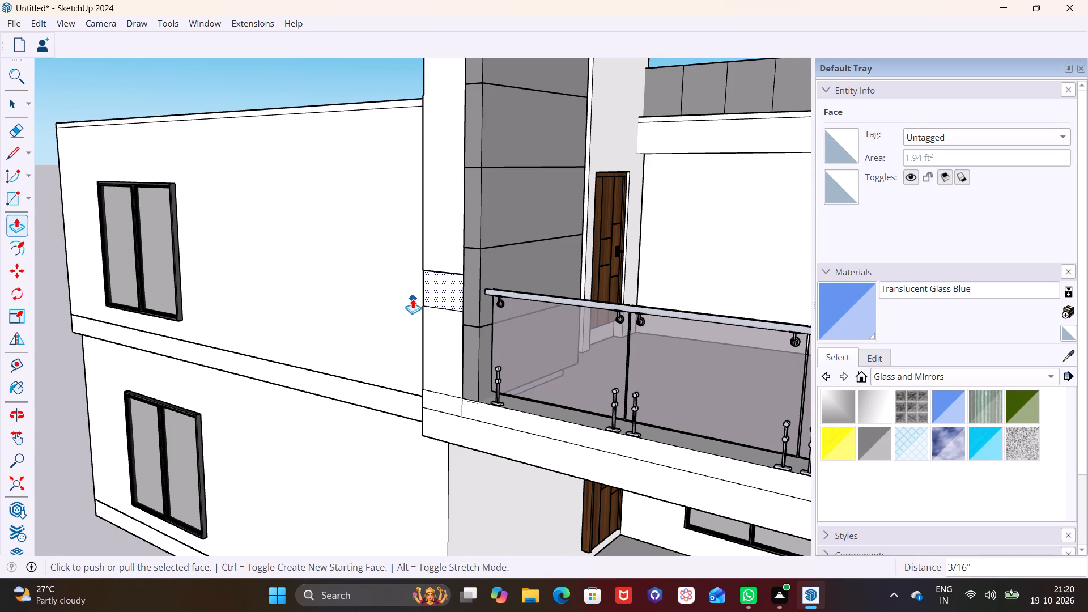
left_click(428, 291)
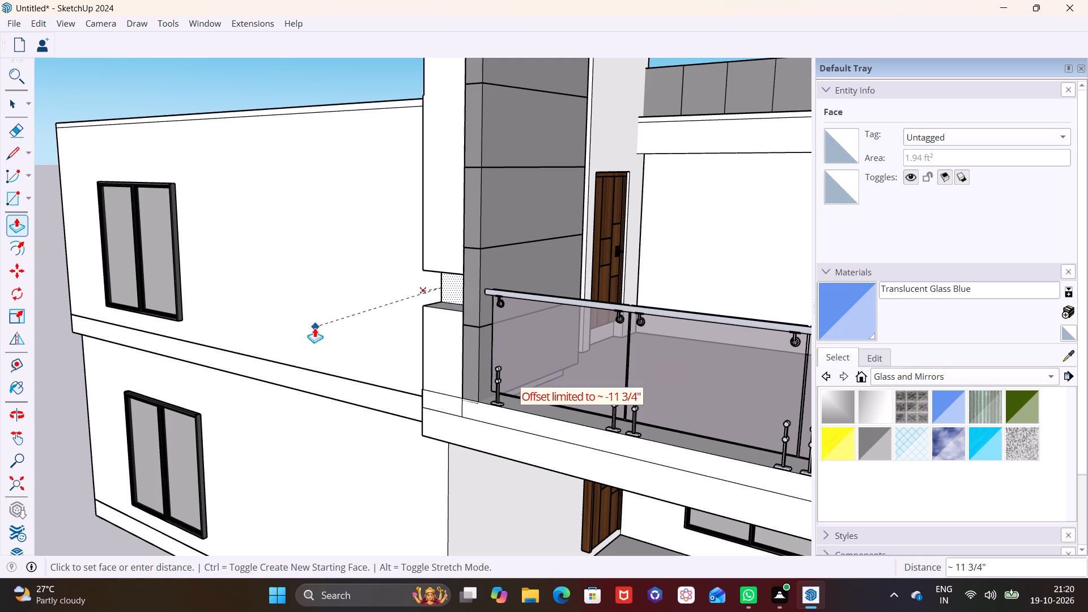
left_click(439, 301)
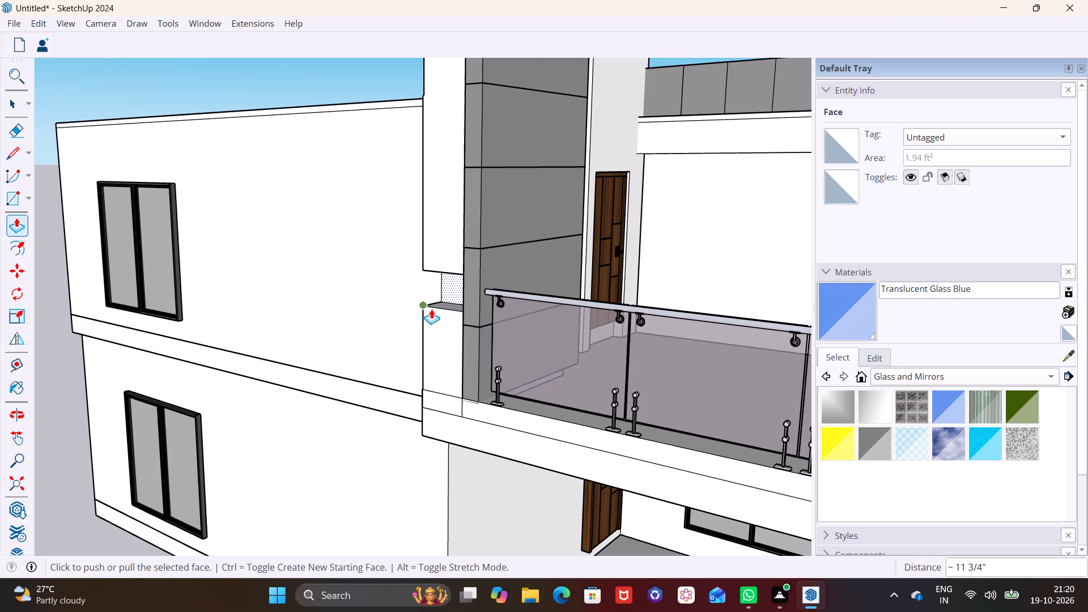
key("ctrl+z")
Push/Pull the small rectangle outward about 1' 4 5/16" from the column's front, and fine-tune the projecting block's front face.
middle_click_drag(479, 347, 447, 346)
scroll(423, 285, "up", 5)
left_click(430, 292)
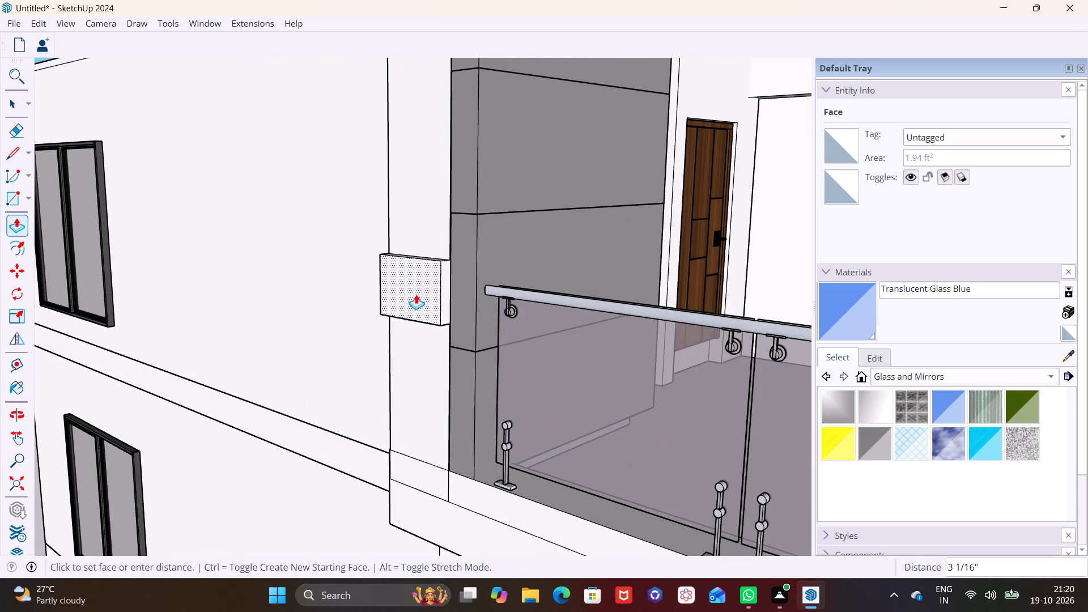
left_click(376, 300)
middle_click_drag(407, 325, 290, 313)
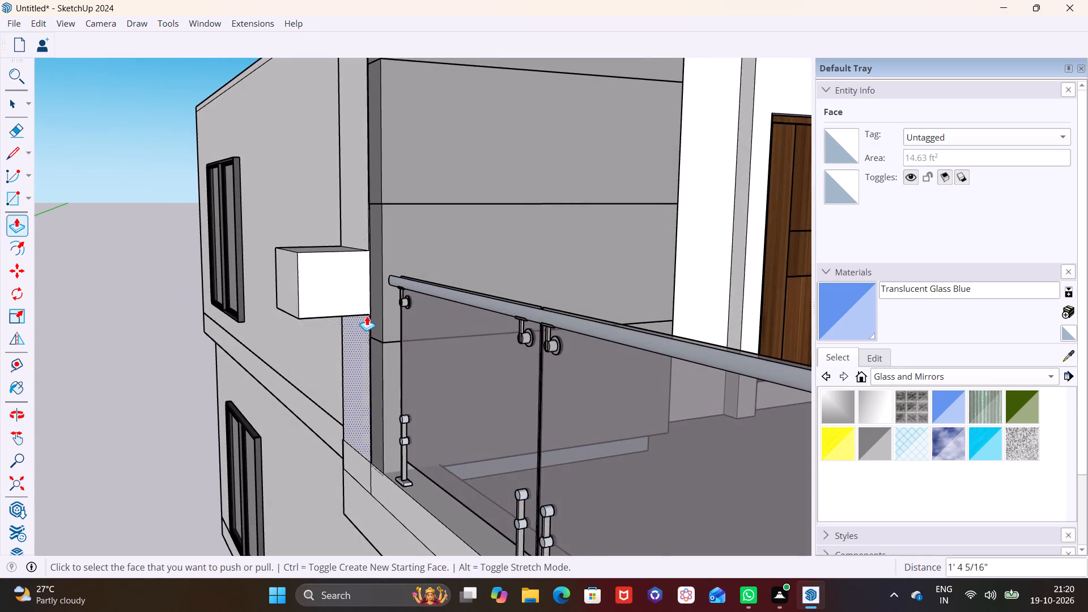
middle_click_drag(367, 316, 374, 182)
left_click(292, 244)
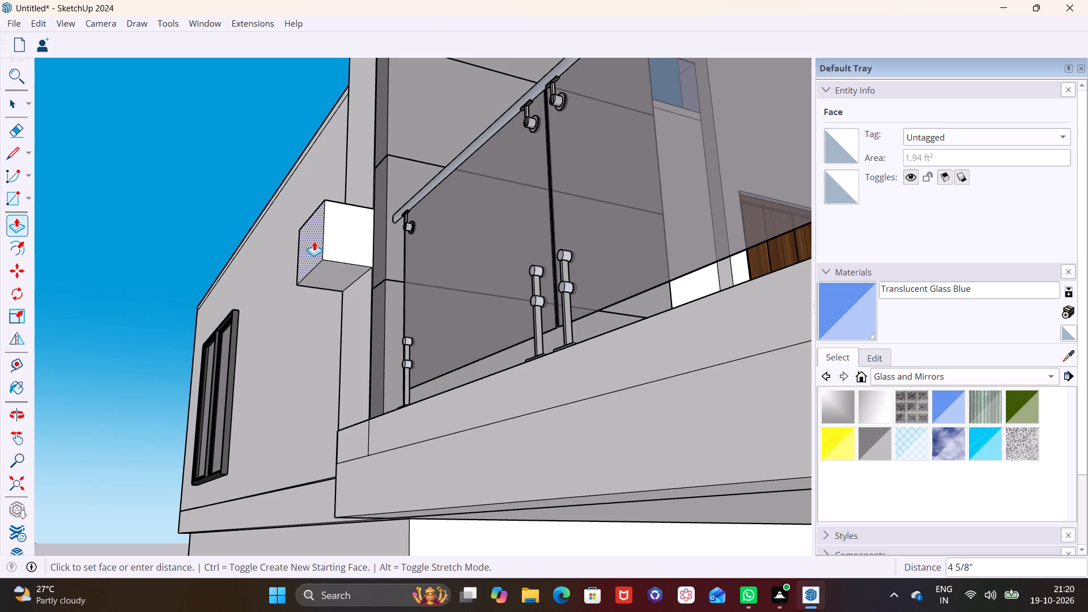
left_click(314, 240)
Extend the projecting block's bottom face downward about 3' 5 7/8" and another 1' 5/16" to the balcony slab's underside.
key("space")
left_click(333, 268)
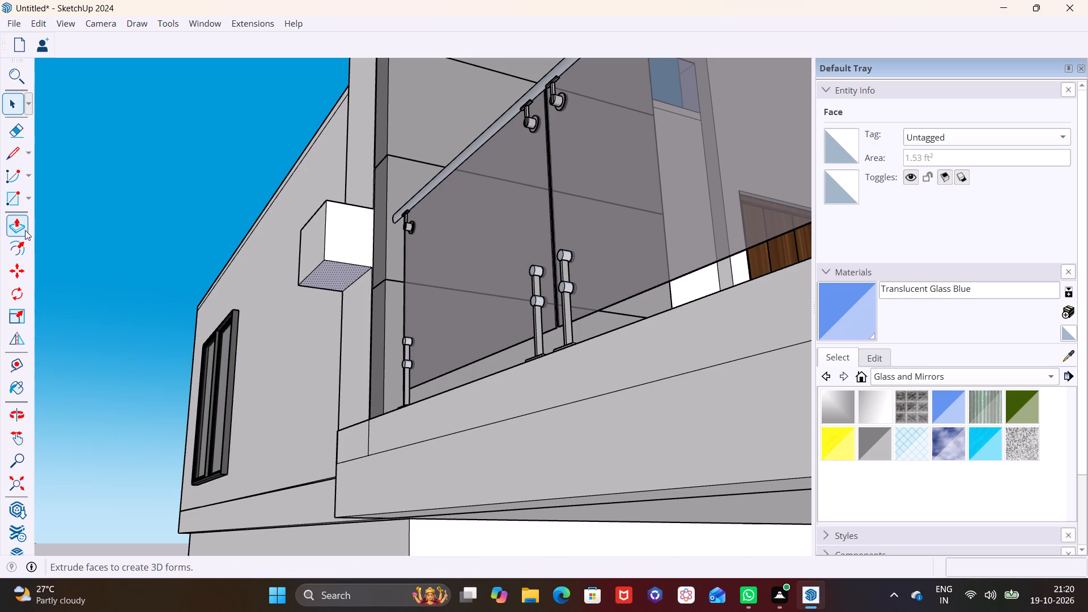
left_click(22, 228)
left_click(332, 281)
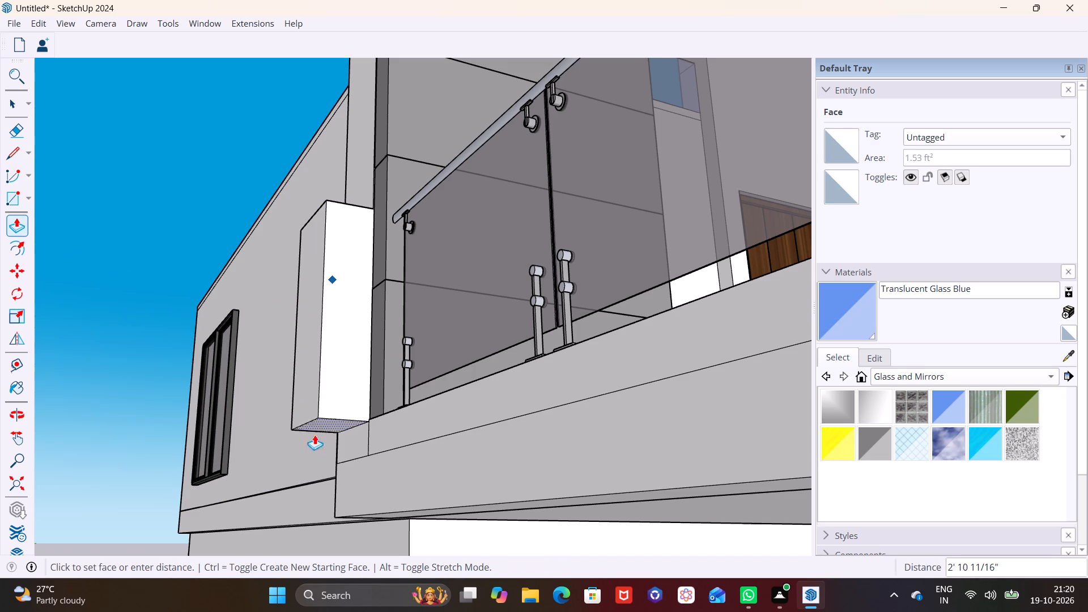
left_click(316, 485)
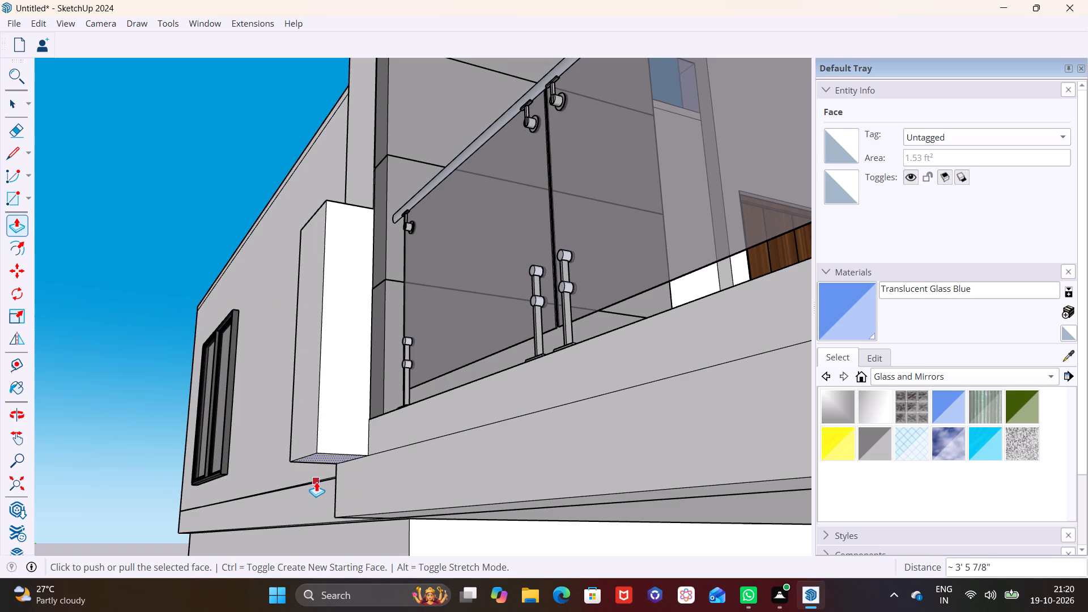
left_click(326, 460)
left_click(316, 517)
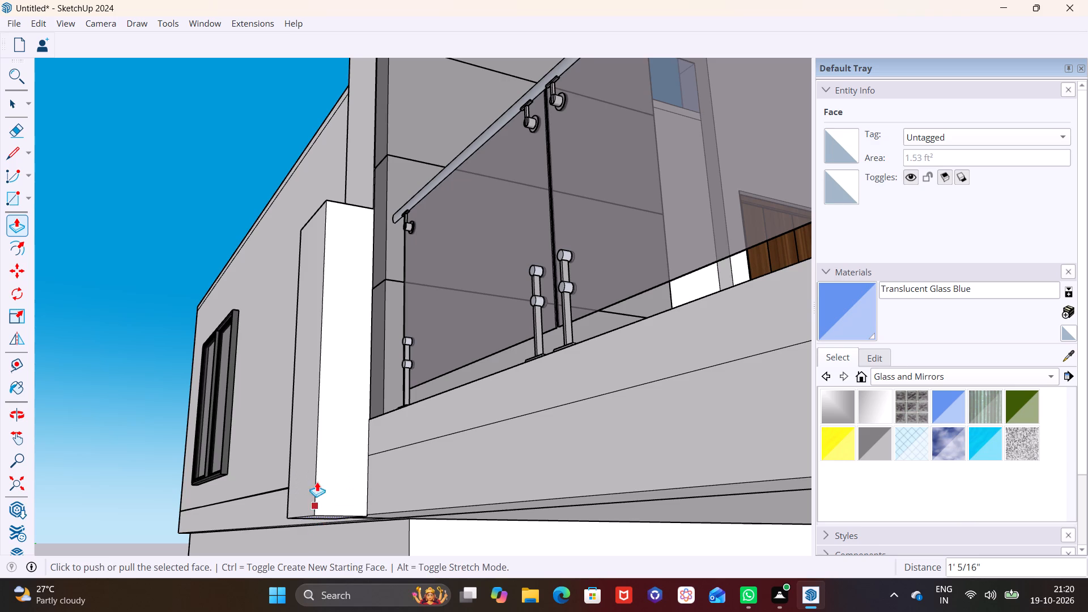
Push/Pull the block's bottom face a further 3' 6 3/16" down, below the balcony slab.
scroll(352, 378, "down", 5)
scroll(370, 437, "down", 3)
middle_click_drag(380, 441, 379, 263, "shift")
middle_click_drag(382, 286, 369, 317)
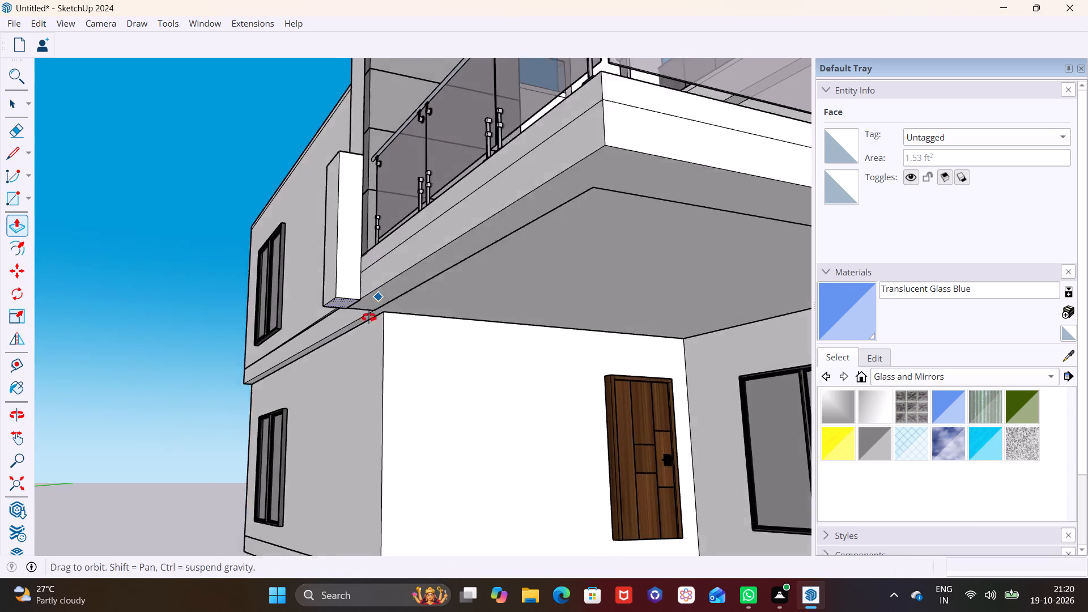
middle_click_drag(369, 317, 365, 324)
scroll(343, 329, "up", 2)
left_click(339, 306)
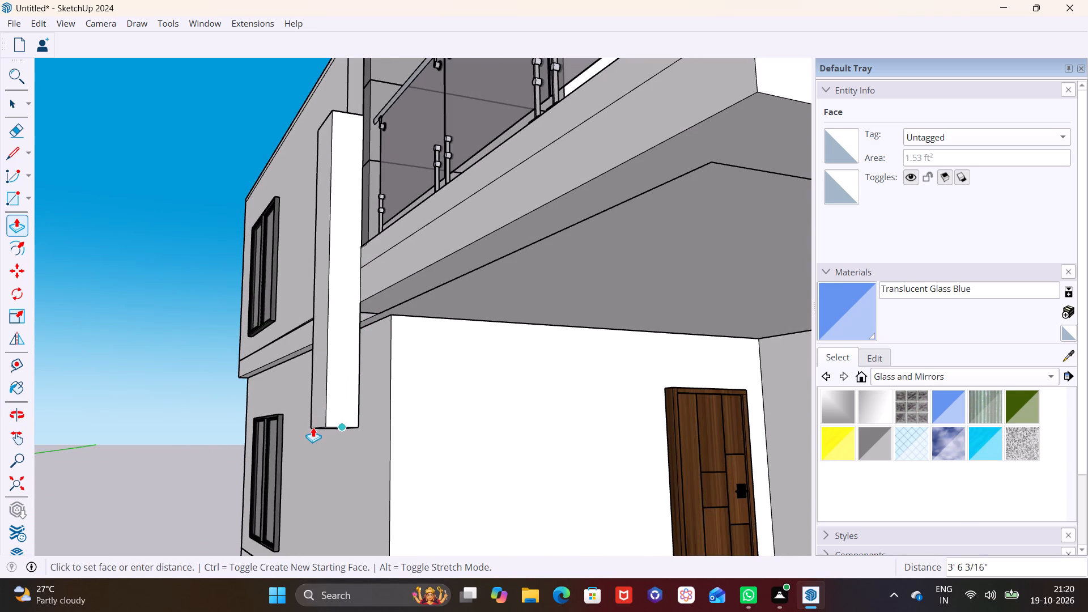
left_click(313, 427)
Select the projecting block's top face and Push/Pull it upward about 5' 6 9/16" along the white column.
middle_click_drag(388, 343, 308, 466)
middle_click_drag(311, 395, 469, 414)
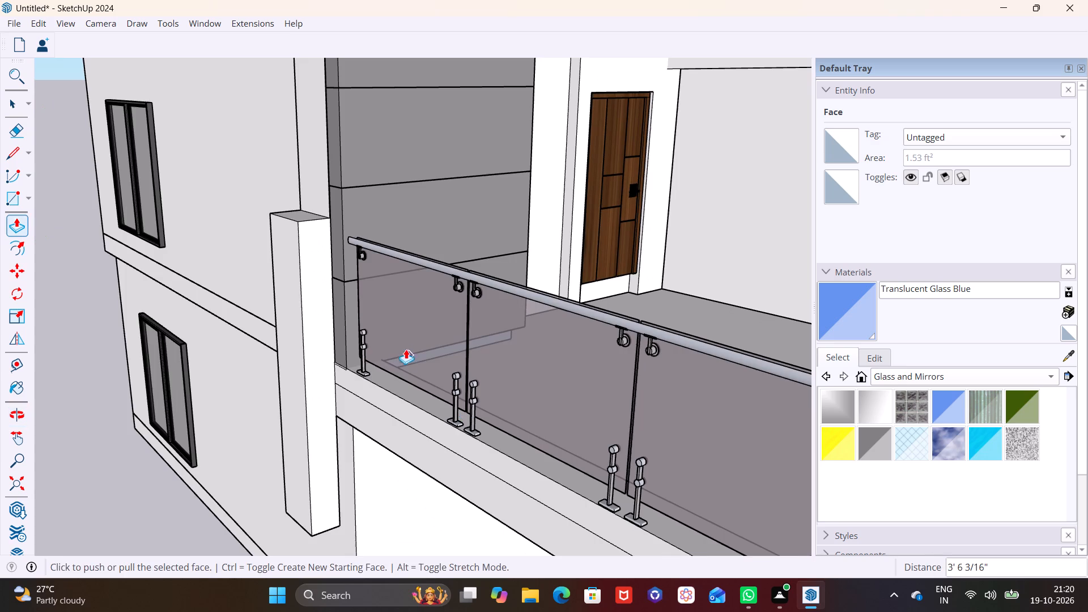
scroll(405, 345, "down", 2)
middle_click_drag(405, 364, 409, 499, "shift")
scroll(348, 368, "down", 5)
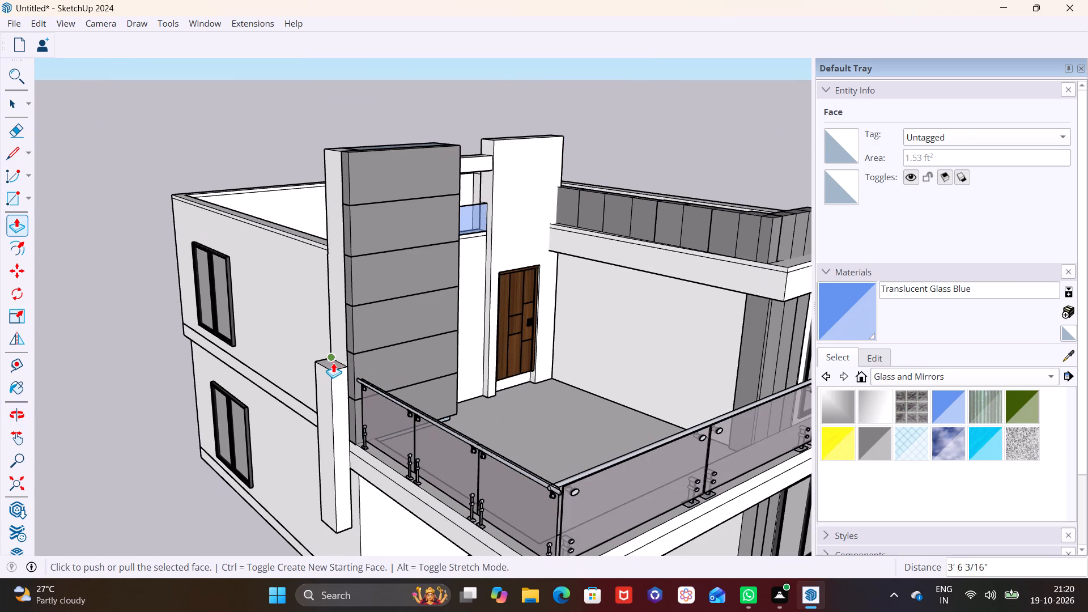
left_click(332, 361)
key("space")
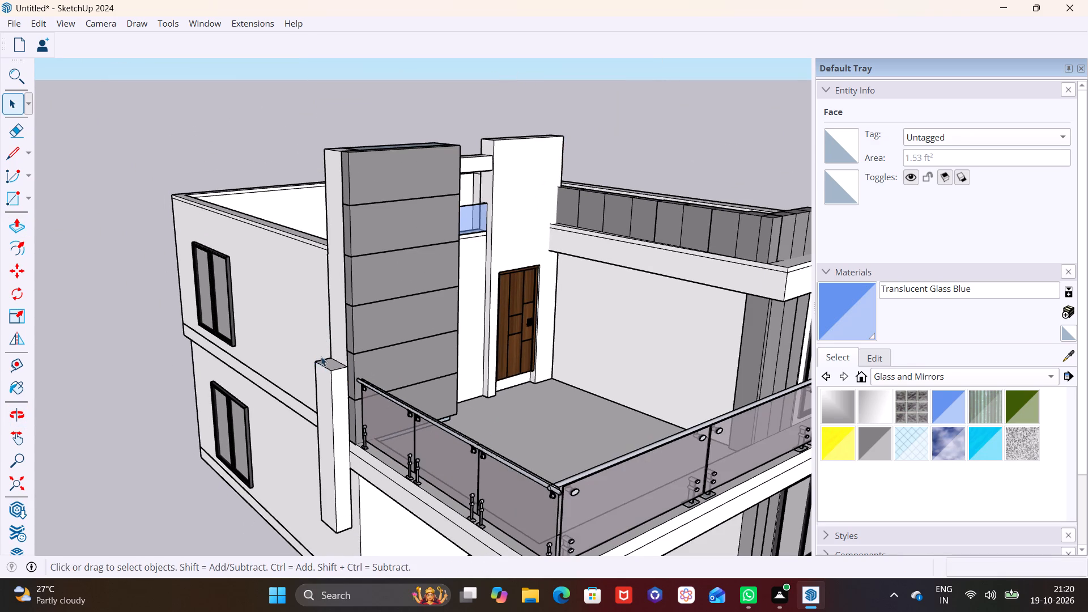
left_click(335, 365)
left_click(14, 224)
scroll(288, 297, "up", 2)
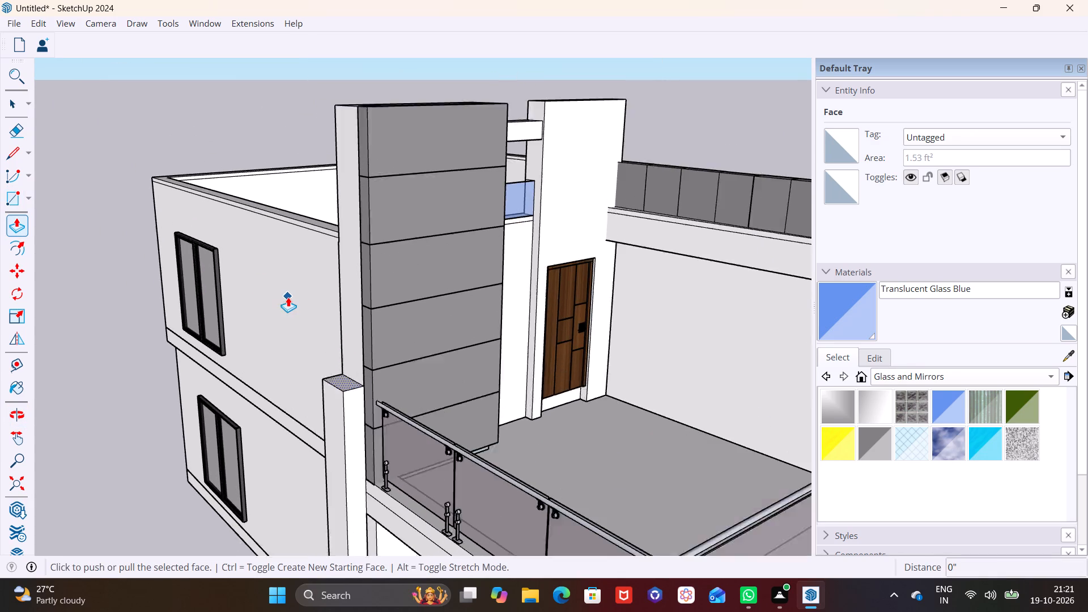
scroll(288, 297, "up", 1)
left_click_drag(351, 388, 355, 381)
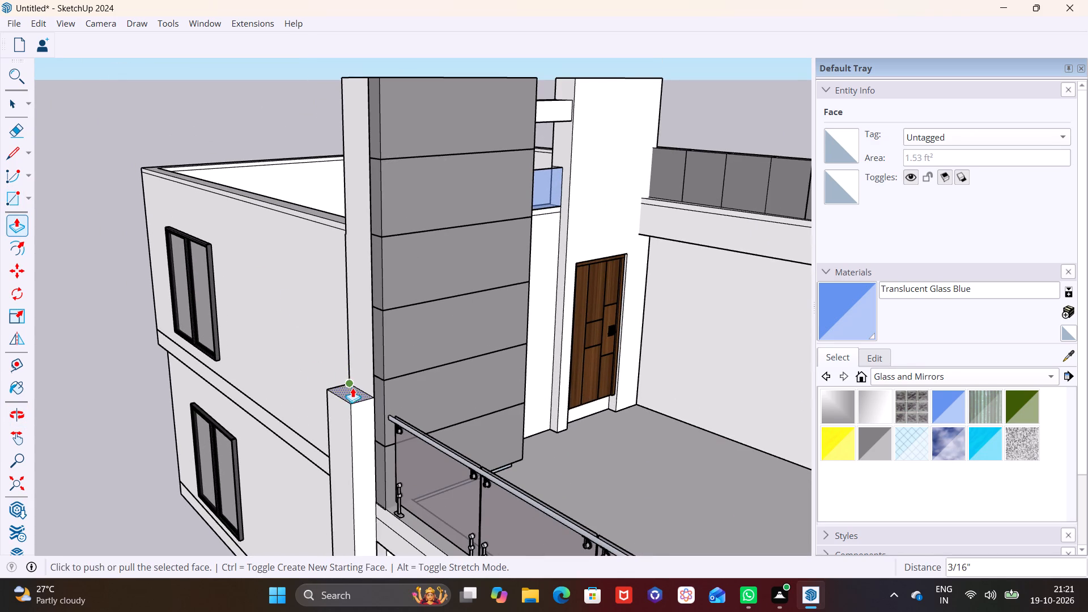
left_click(352, 390)
scroll(369, 305, "down", 7)
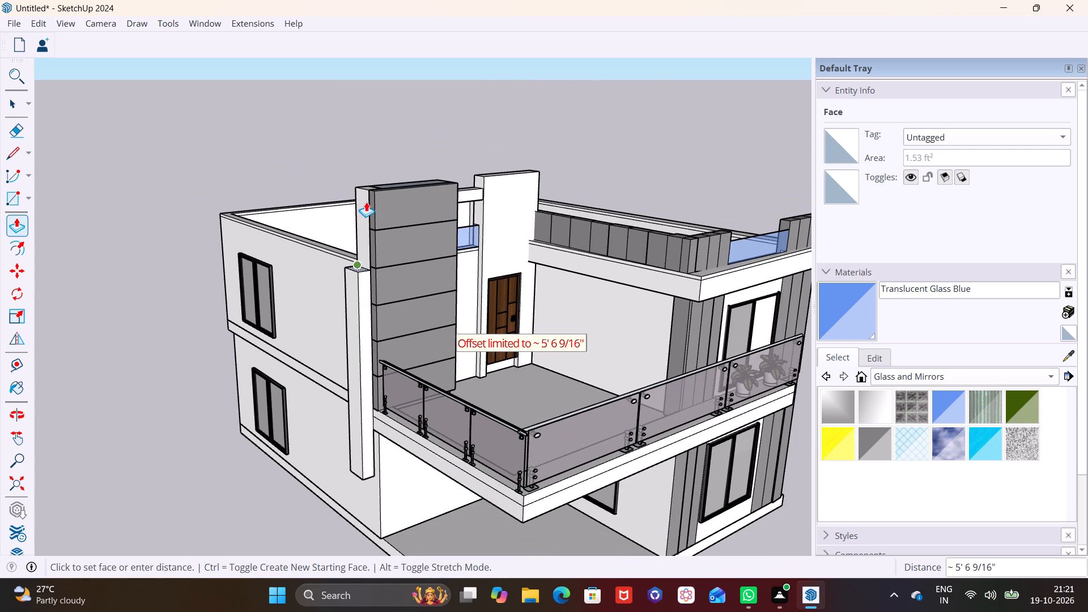
left_click(365, 243)
Raise the block's top face further, with a last pull of 2' 1 1/8", to align with the white column's top.
scroll(365, 254, "up", 8)
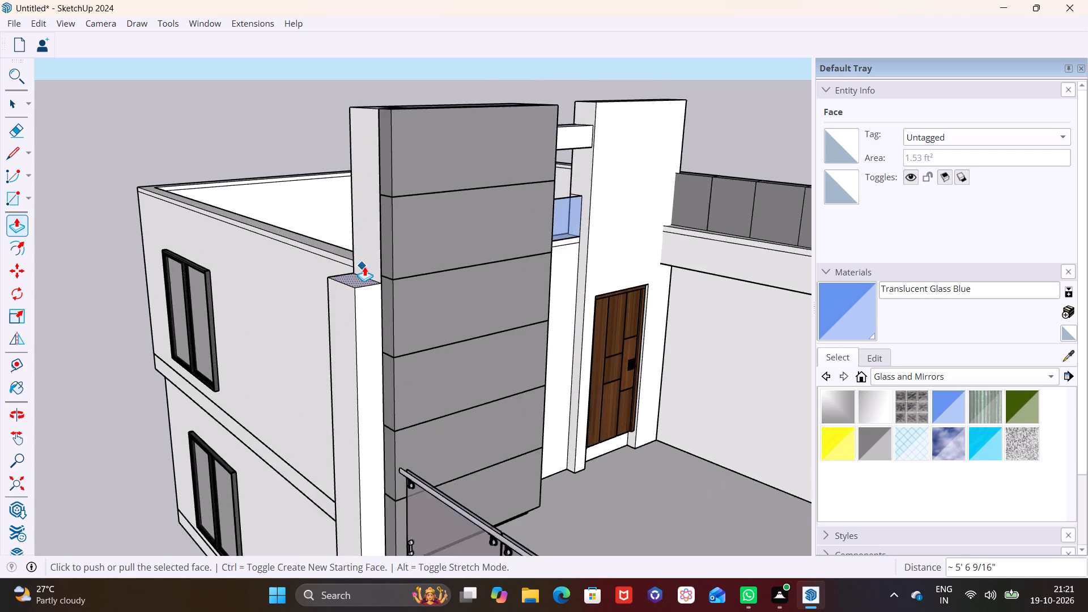
scroll(364, 266, "up", 4)
left_click(363, 289)
left_click(379, 115)
scroll(388, 94, "up", 1)
scroll(388, 87, "down", 2)
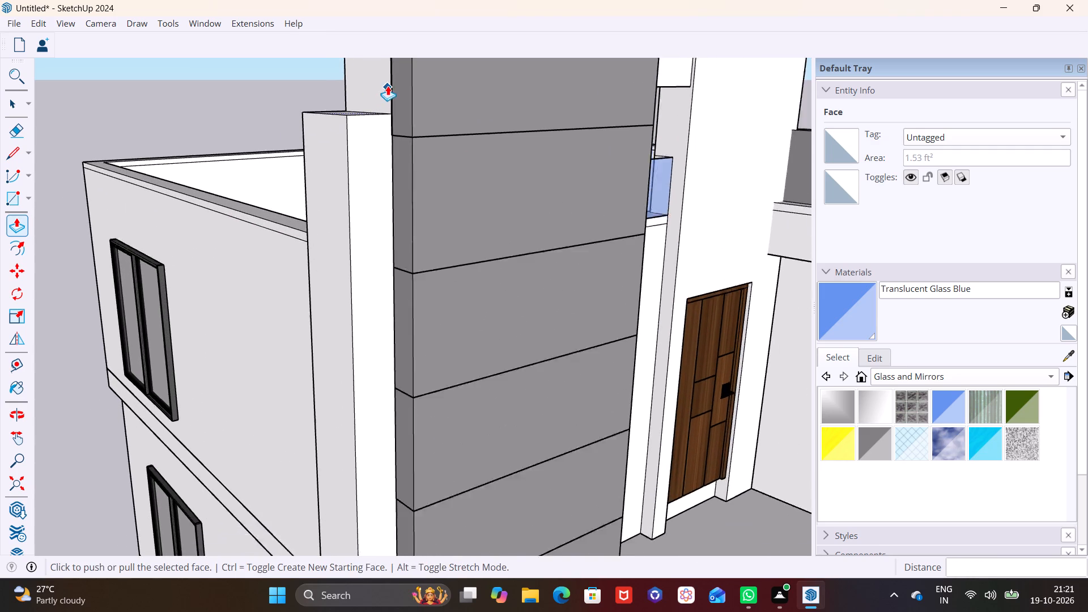
scroll(388, 86, "down", 3)
middle_click_drag(382, 99, 280, 277)
scroll(272, 285, "up", 3)
left_click(249, 283)
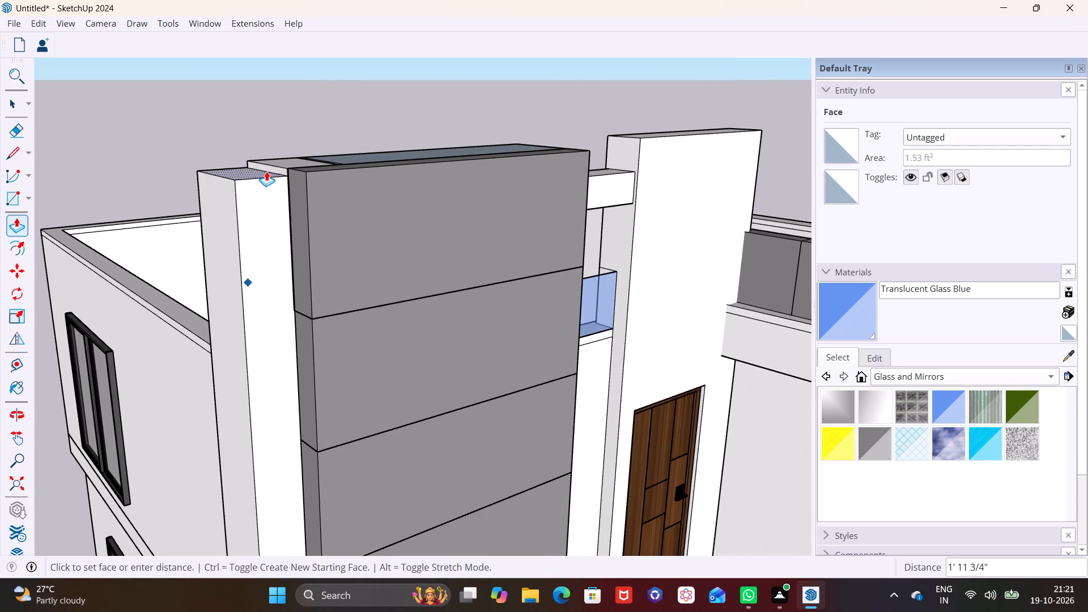
left_click(275, 164)
Open the top grey panel group, Push/Pull its narrow front face flush with the extended column, ending with a 7' 6 1/4" pull, and close it.
scroll(331, 248, "down", 5)
middle_click_drag(343, 300, 431, 184, "shift")
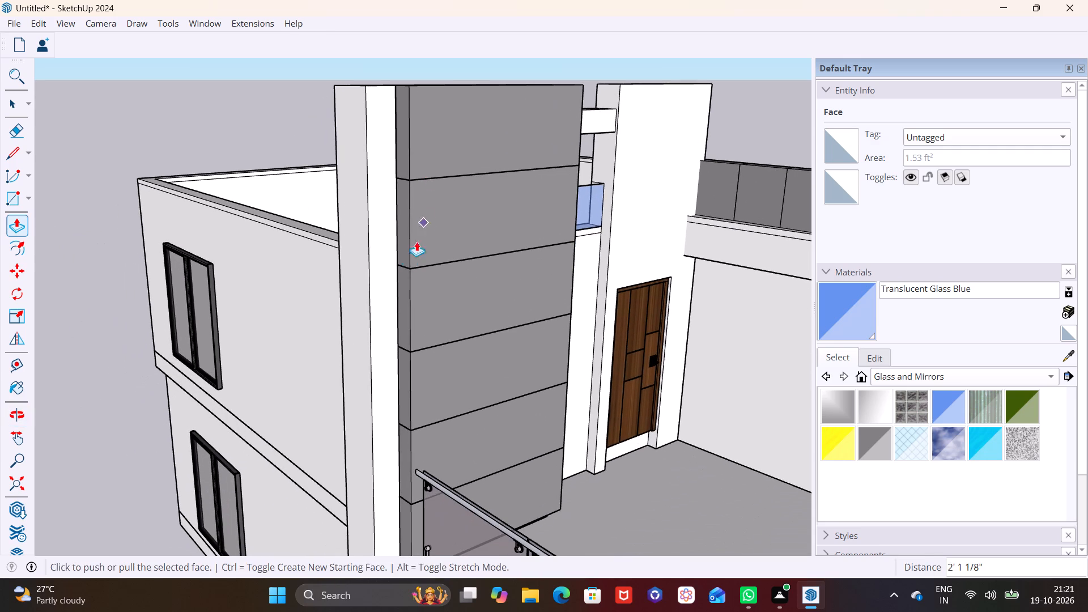
key("space")
triple_click(407, 159)
left_click(405, 158)
left_click(402, 156)
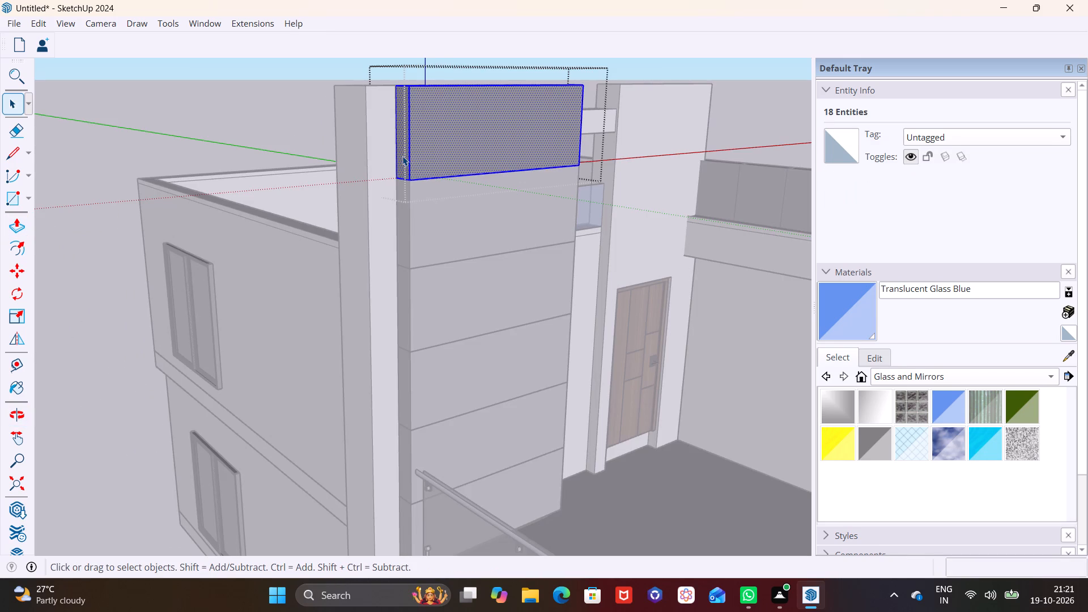
left_click(404, 155)
left_click(407, 145)
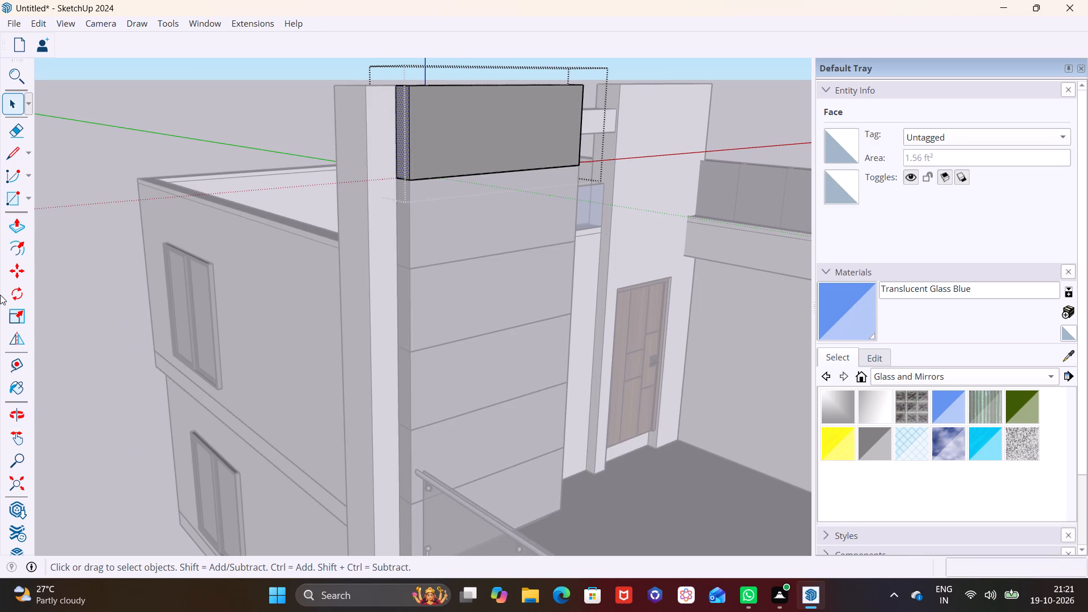
left_click(17, 229)
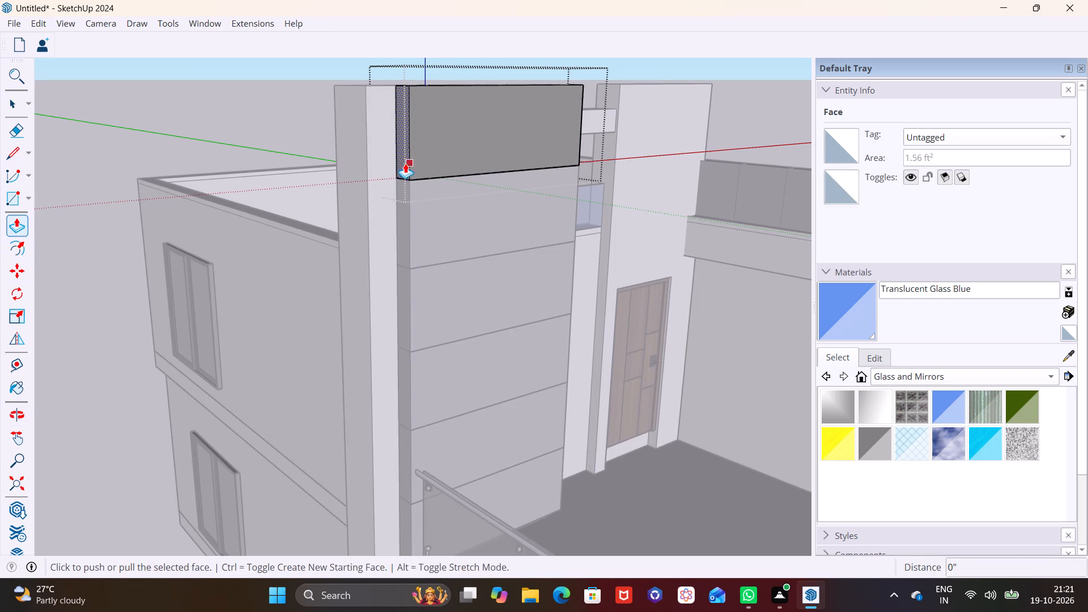
left_click(405, 162)
left_click(367, 161)
left_click(295, 263)
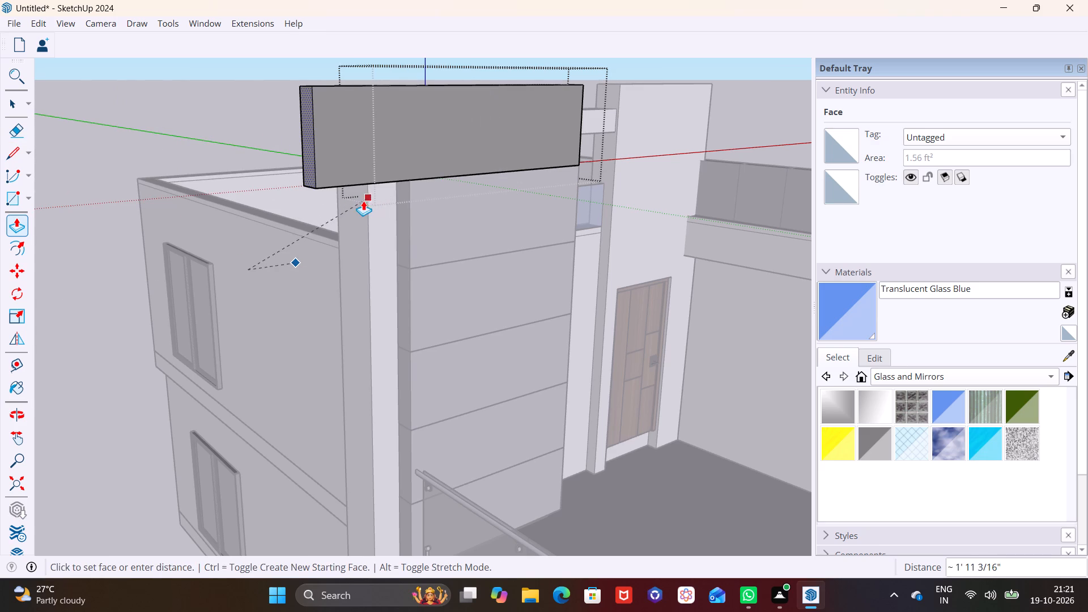
middle_click_drag(386, 267, 446, 257)
left_click(424, 233)
left_click(575, 120)
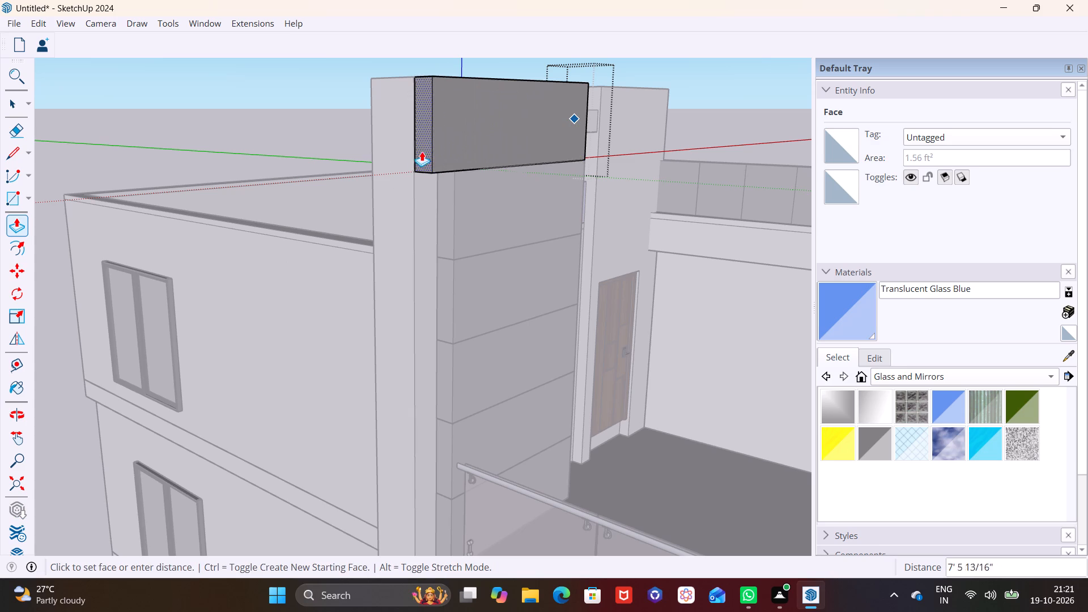
left_click(412, 189)
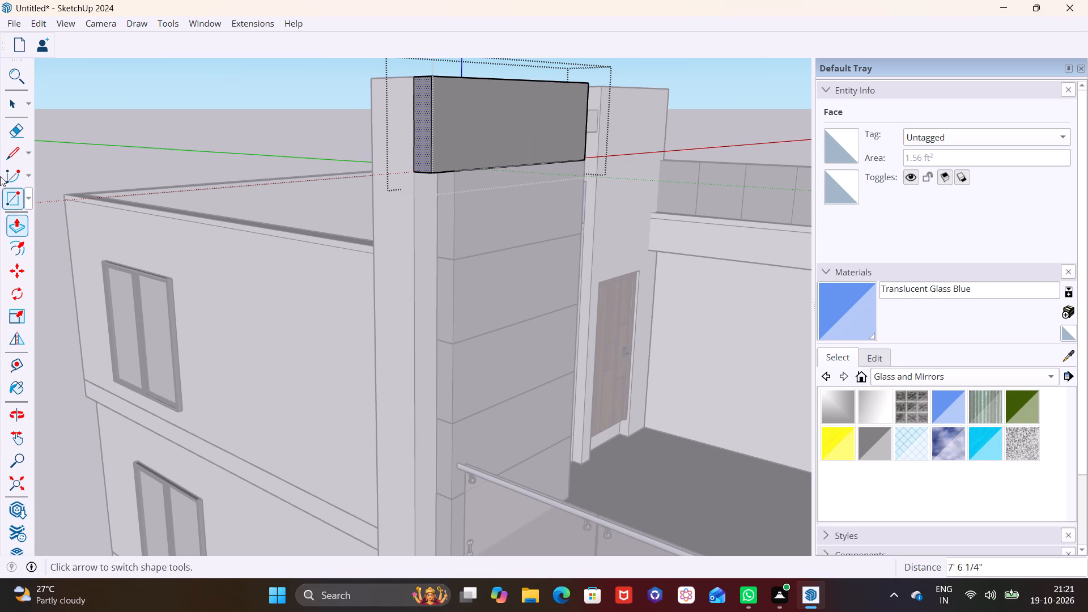
left_click(14, 101)
left_click(441, 206)
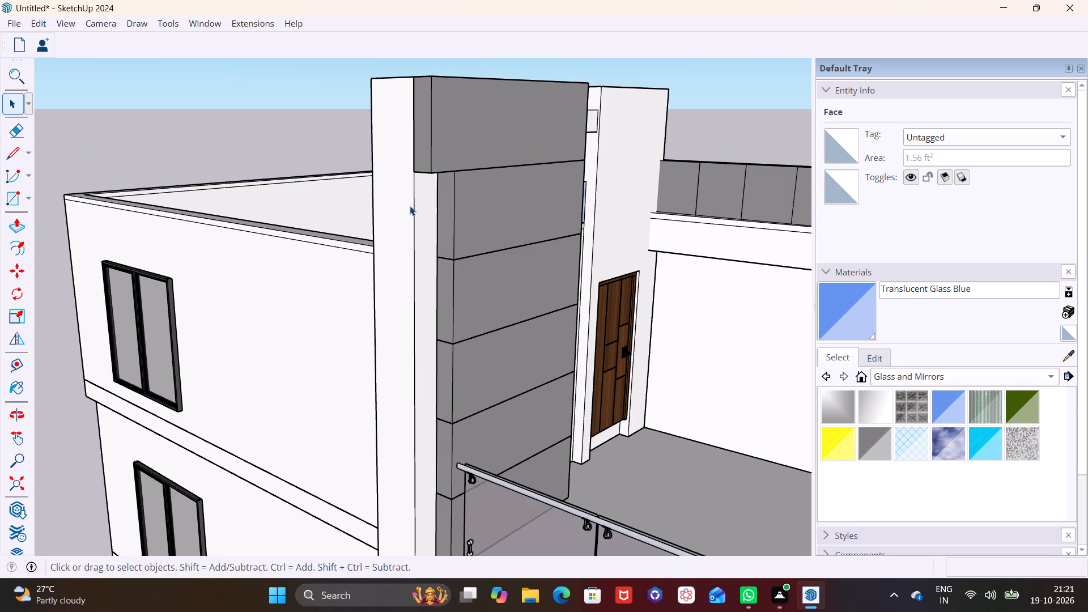
Open the second grey panel group from the top and Push/Pull its narrow front face 1' out, flush with the panel above.
triple_click(445, 205)
double_click(446, 205)
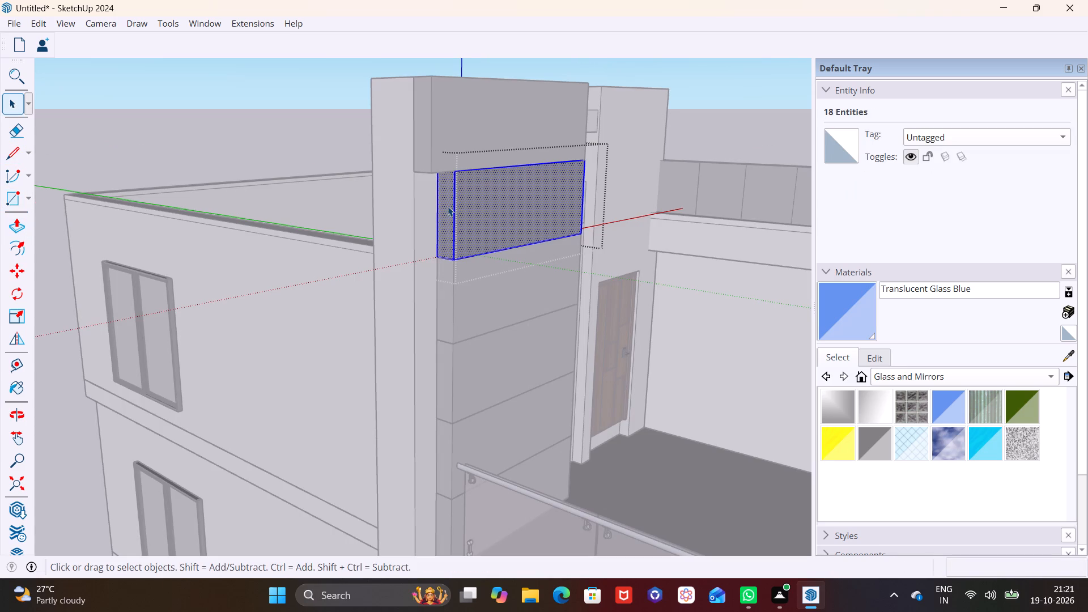
left_click(448, 211)
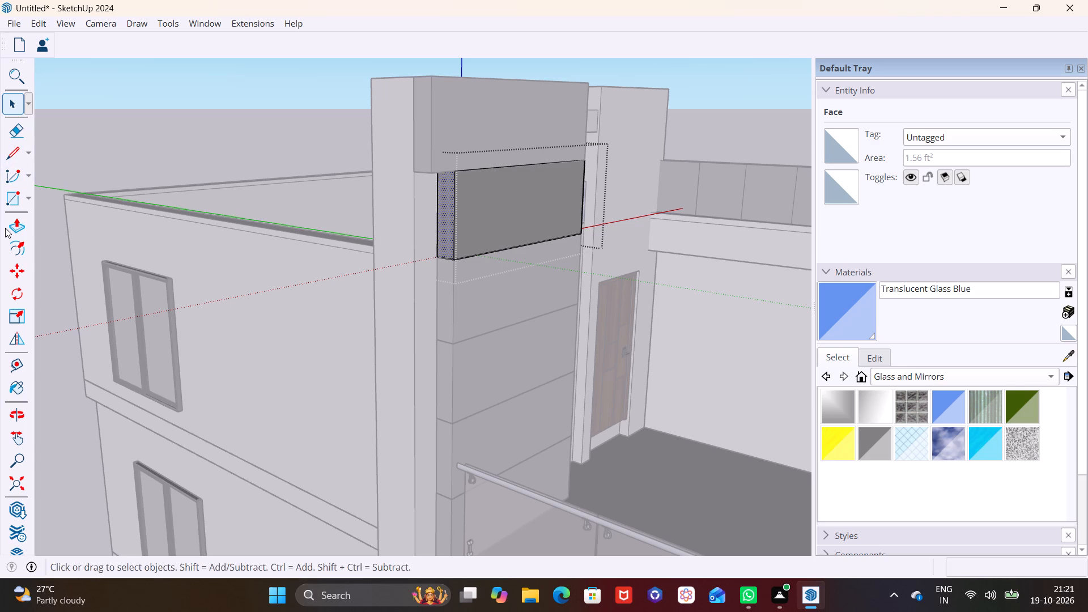
left_click(15, 223)
left_click(448, 230)
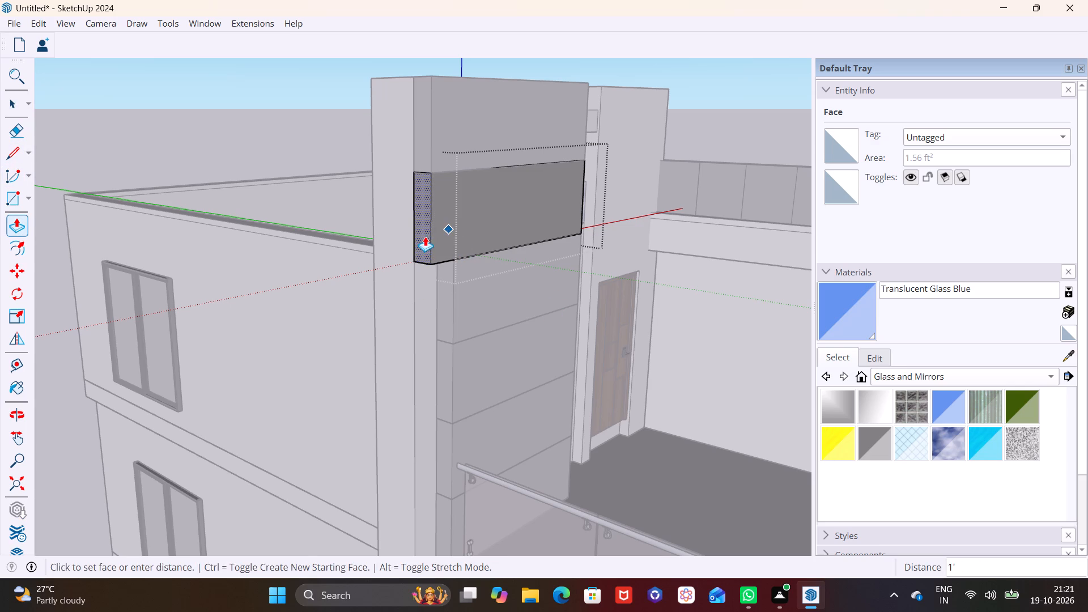
left_click(425, 236)
left_click(7, 100)
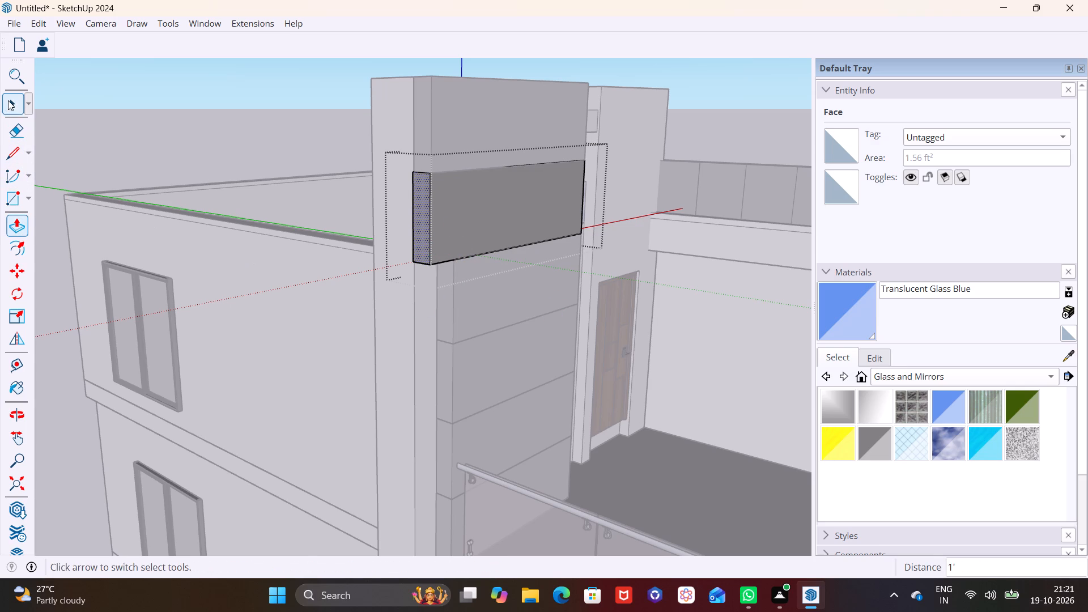
Open the third grey panel group and Push/Pull its narrow front face about 11 7/16" to align with the extended panels above.
triple_click(445, 279)
left_click(440, 292)
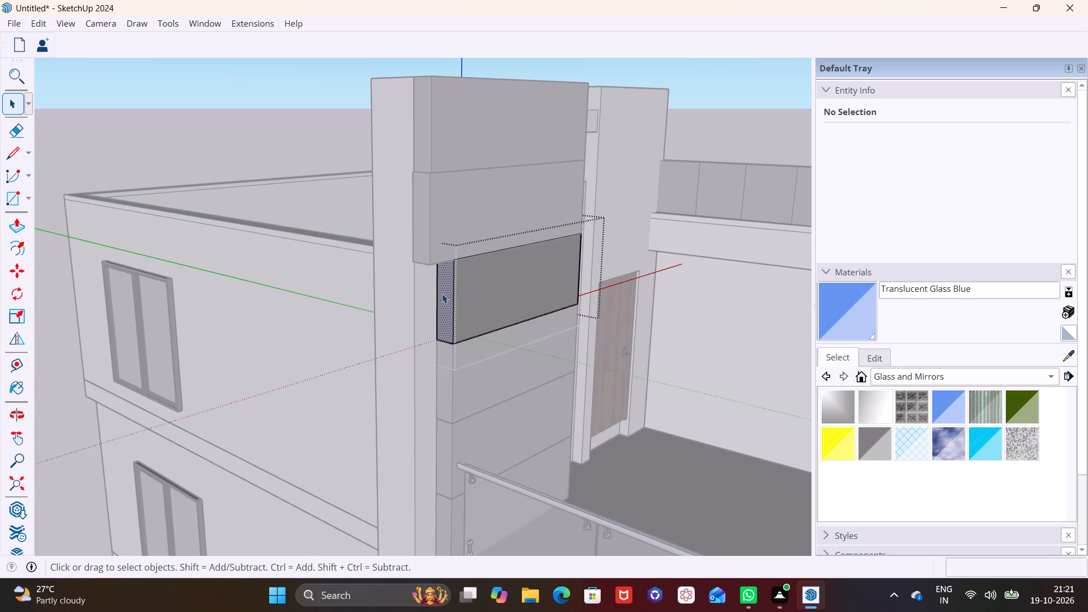
left_click(445, 294)
left_click(13, 219)
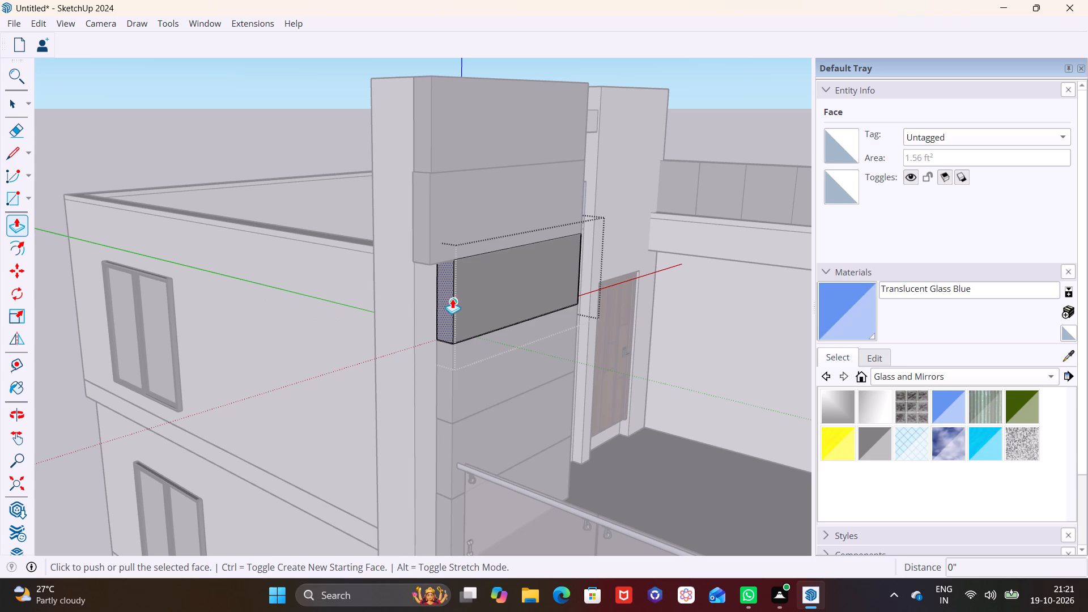
left_click(445, 300)
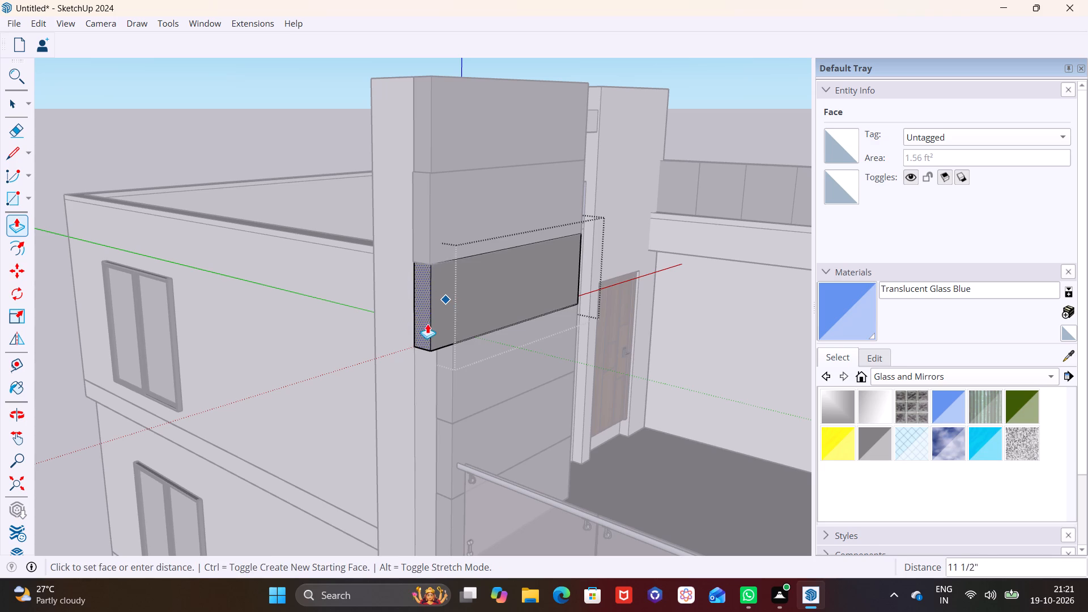
left_click(418, 365)
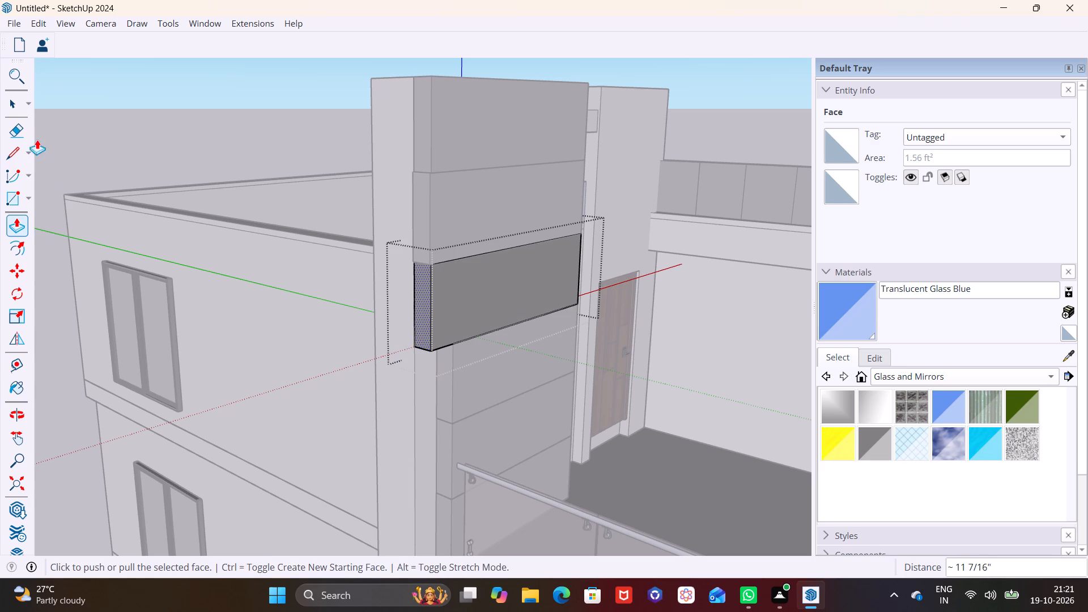
left_click(6, 102)
Open the fourth grey panel group and Push/Pull its narrow front face about 11 7/16" to match the panels above.
double_click(449, 390)
left_click(447, 390)
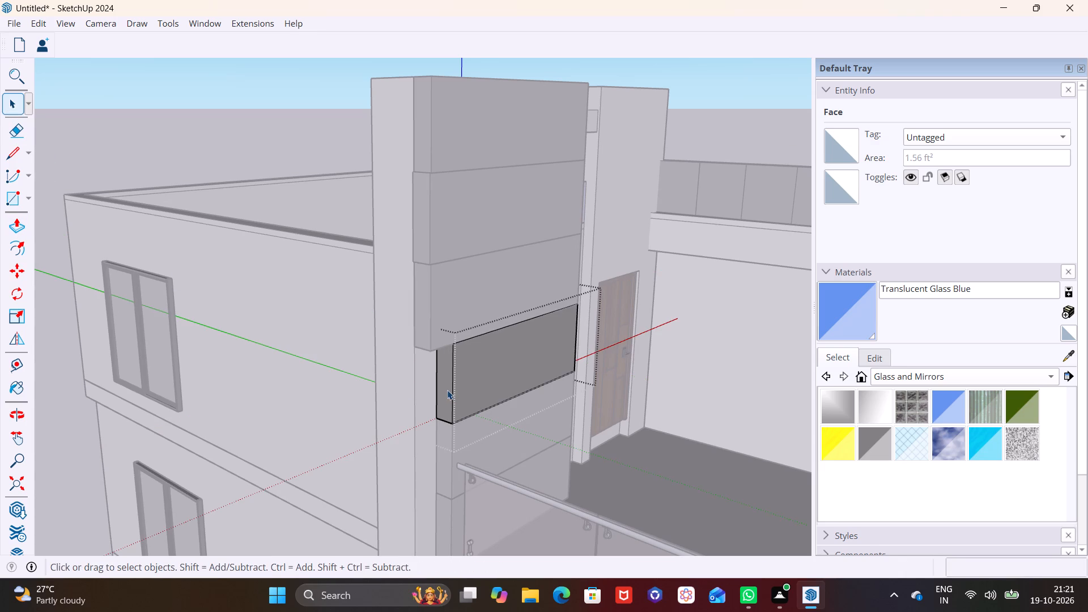
left_click(449, 389)
left_click(25, 219)
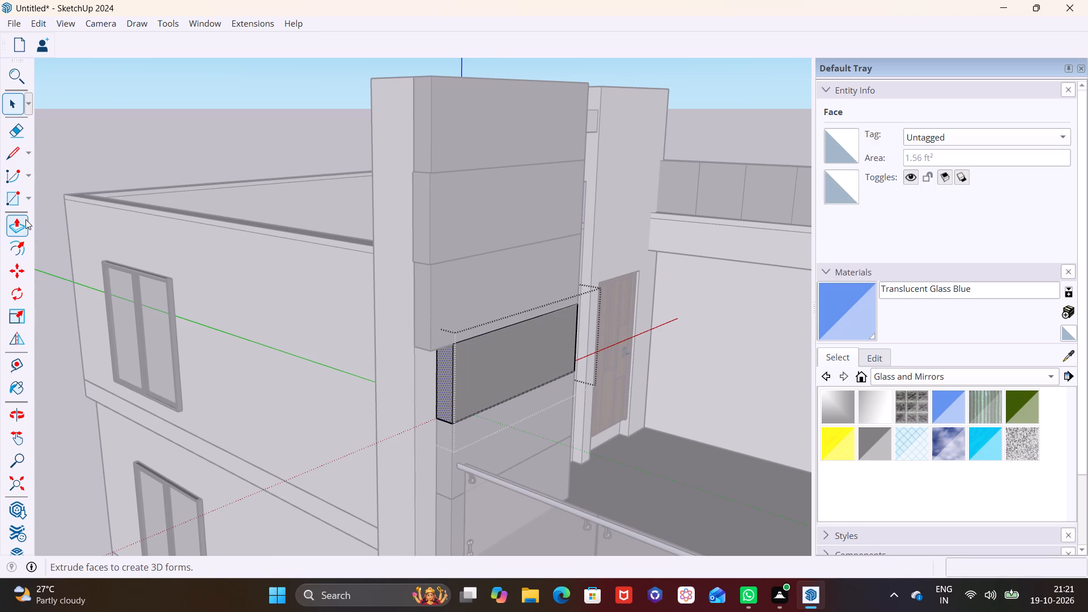
left_click(447, 384)
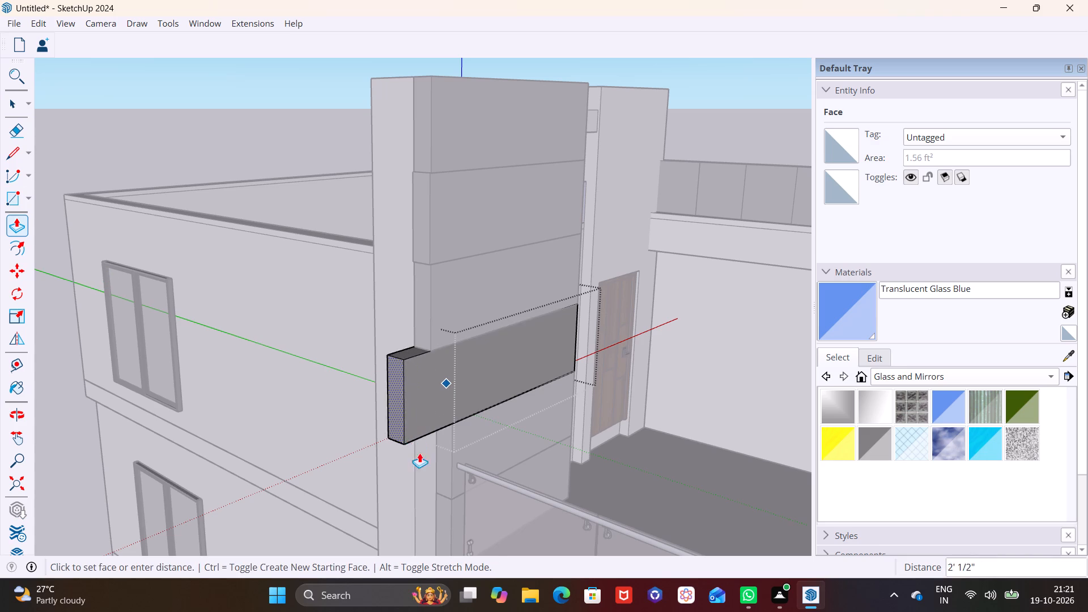
left_click(413, 460)
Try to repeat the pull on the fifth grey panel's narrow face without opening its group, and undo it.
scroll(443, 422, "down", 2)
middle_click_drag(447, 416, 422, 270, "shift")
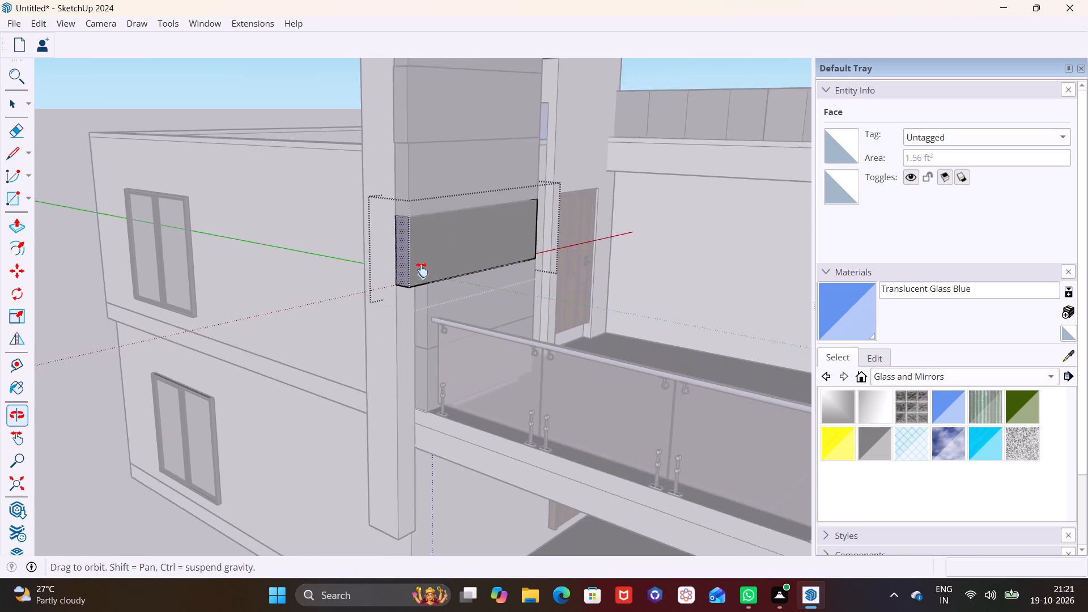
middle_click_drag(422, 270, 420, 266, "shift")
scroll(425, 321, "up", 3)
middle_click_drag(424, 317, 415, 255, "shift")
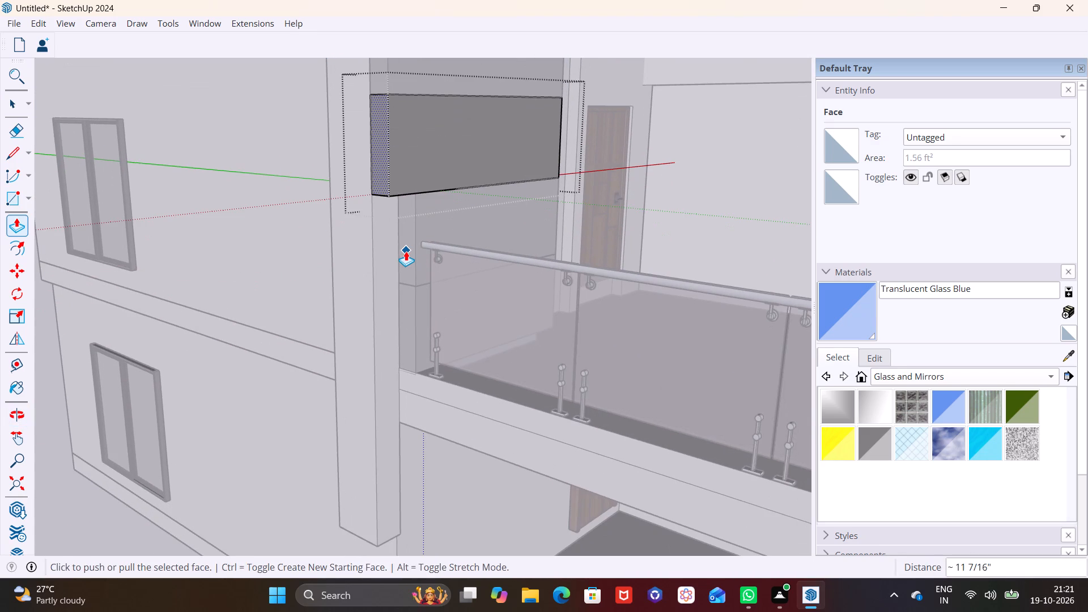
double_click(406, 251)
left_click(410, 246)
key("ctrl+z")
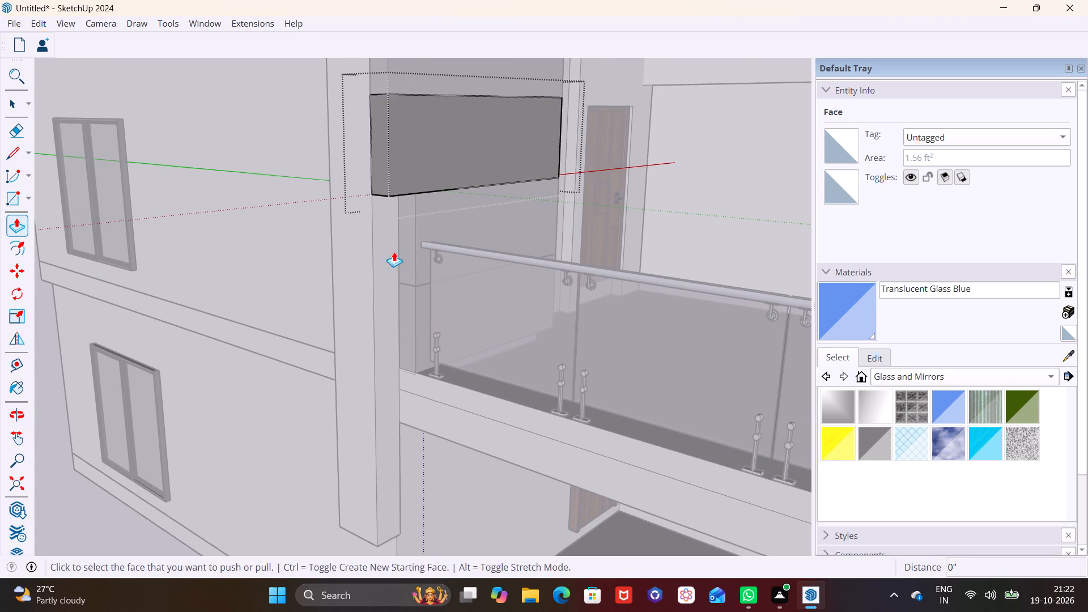
Open the fifth grey panel group and Push/Pull its narrow front face flush with the extended column and panels above.
left_click(12, 109)
left_click(409, 245)
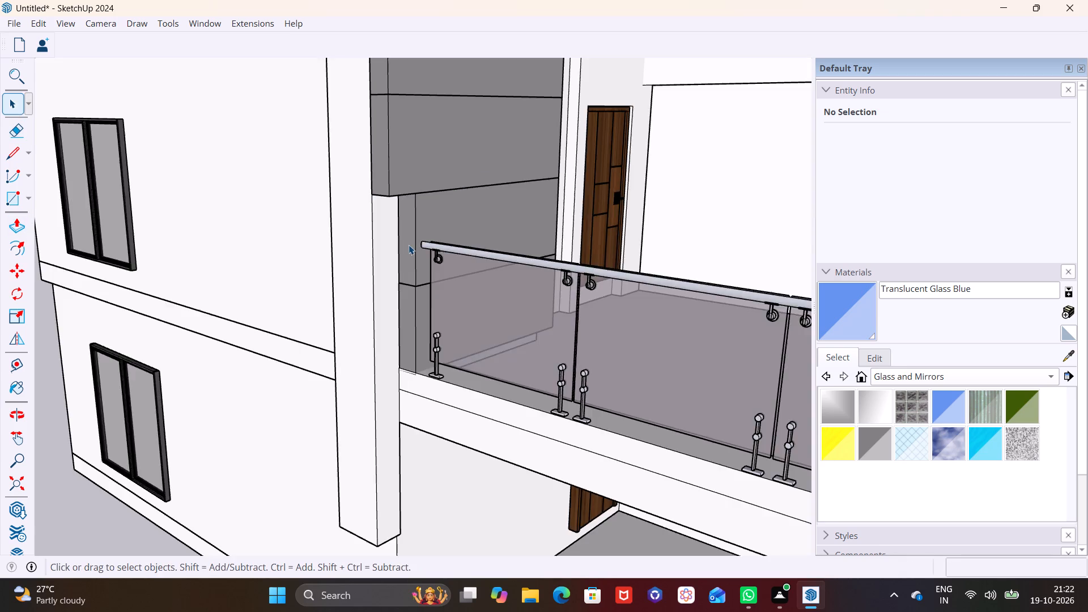
triple_click(409, 245)
left_click(408, 239)
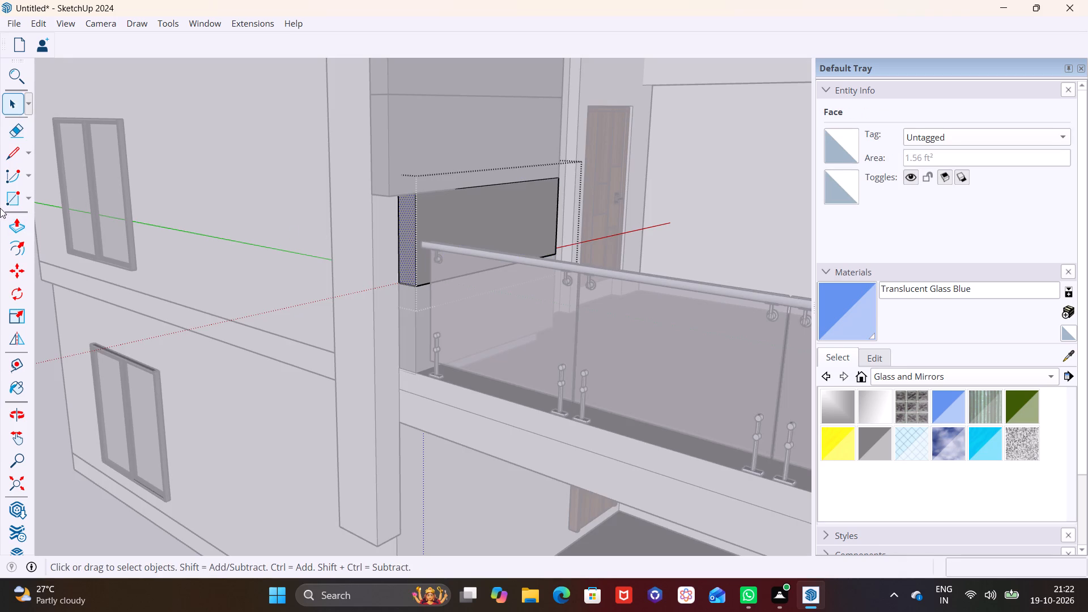
left_click(12, 222)
left_click(411, 248)
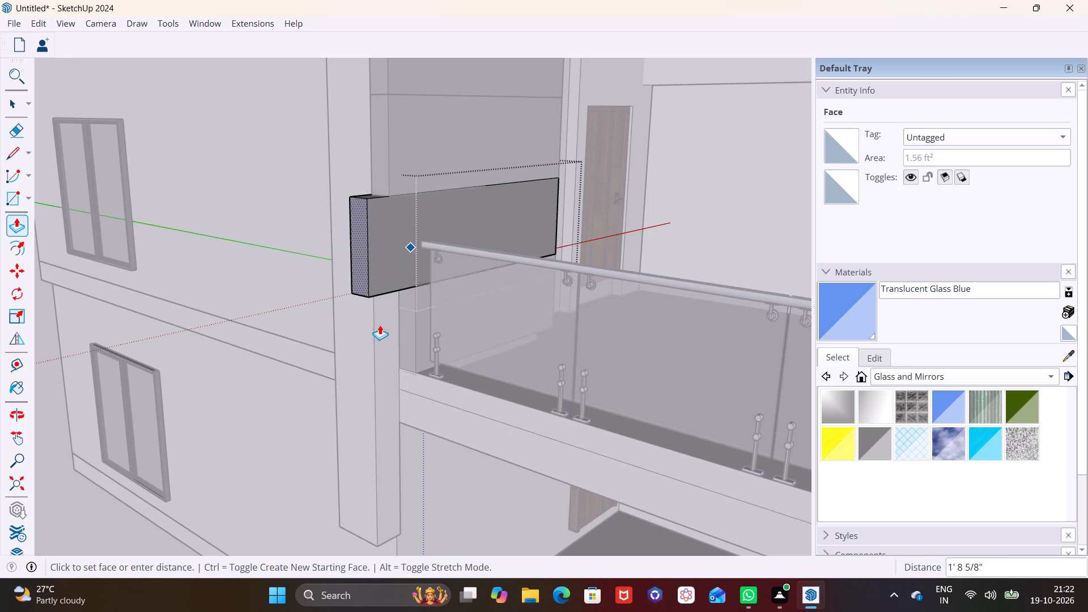
left_click(376, 330)
left_click(2, 110)
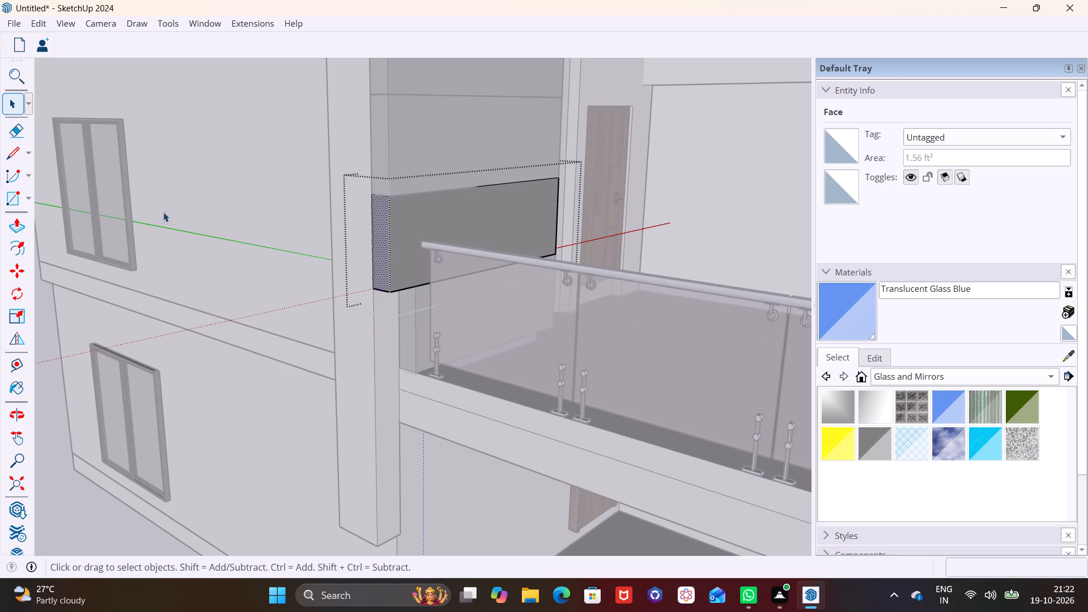
Open the lowest grey panel group, Push/Pull its narrow front face 11 7/8" in line with the panels above, and close it.
left_click(409, 315)
triple_click(409, 315)
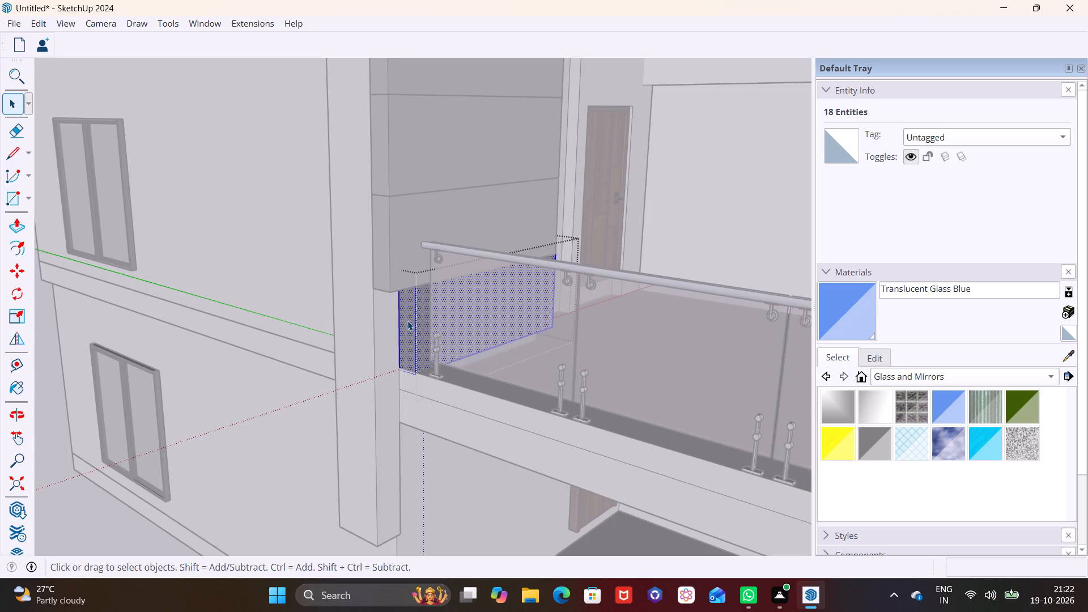
left_click(407, 321)
left_click(20, 220)
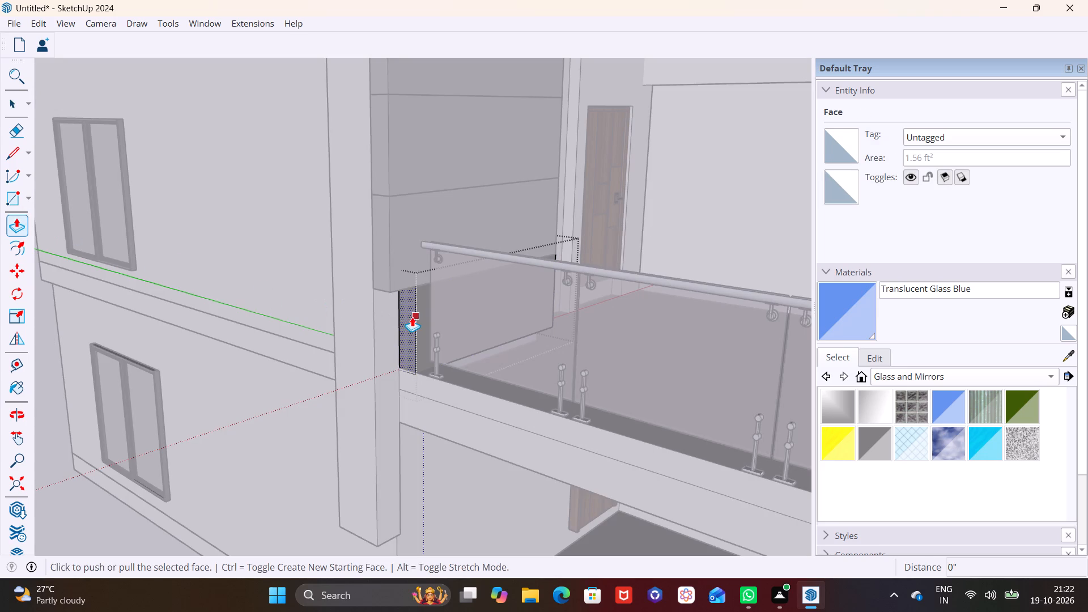
left_click(412, 317)
left_click(390, 326)
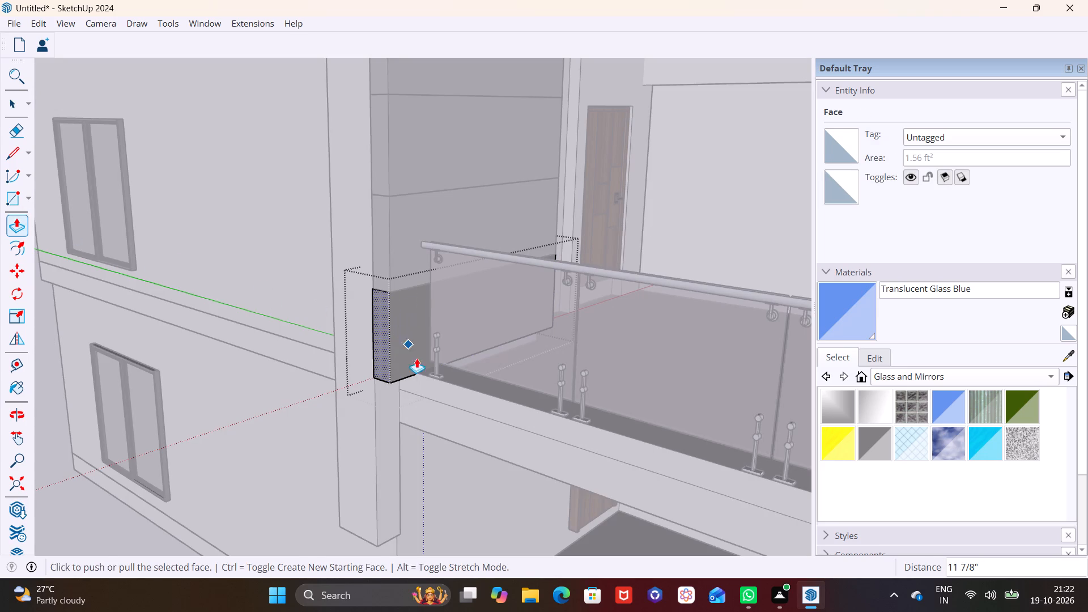
key("space")
left_click(435, 420)
Examine the extended cladding panels and the column's lower end around the balcony slab from several angles.
middle_click_drag(443, 402, 532, 305)
scroll(433, 392, "up", 1)
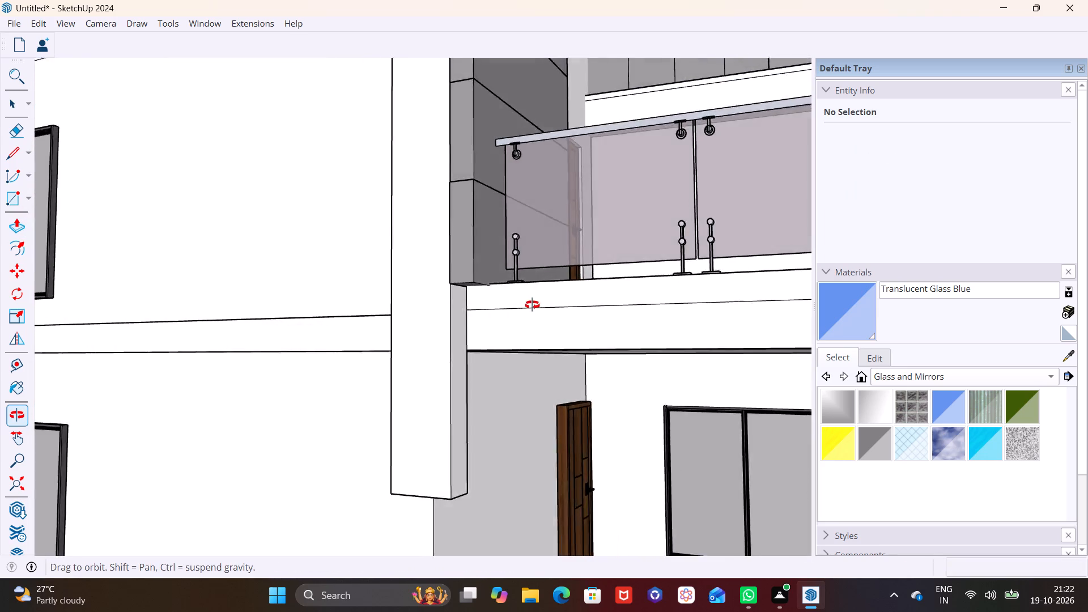
middle_click_drag(532, 305, 609, 328)
middle_click_drag(517, 351, 330, 382)
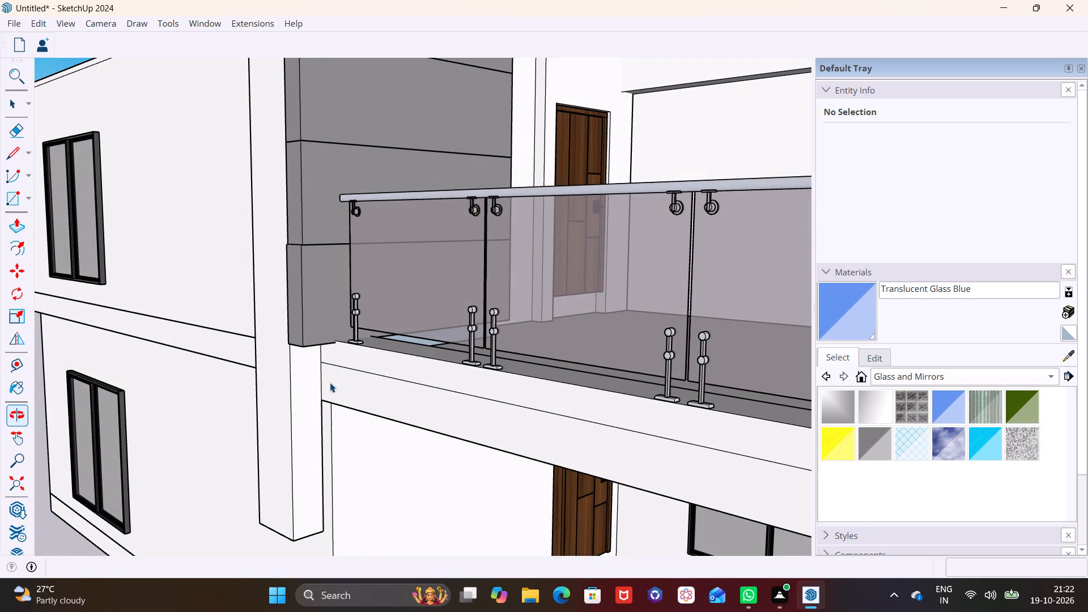
middle_click(216, 299)
scroll(216, 299, "down", 1)
scroll(279, 322, "down", 1)
middle_click_drag(278, 362, 262, 292, "shift")
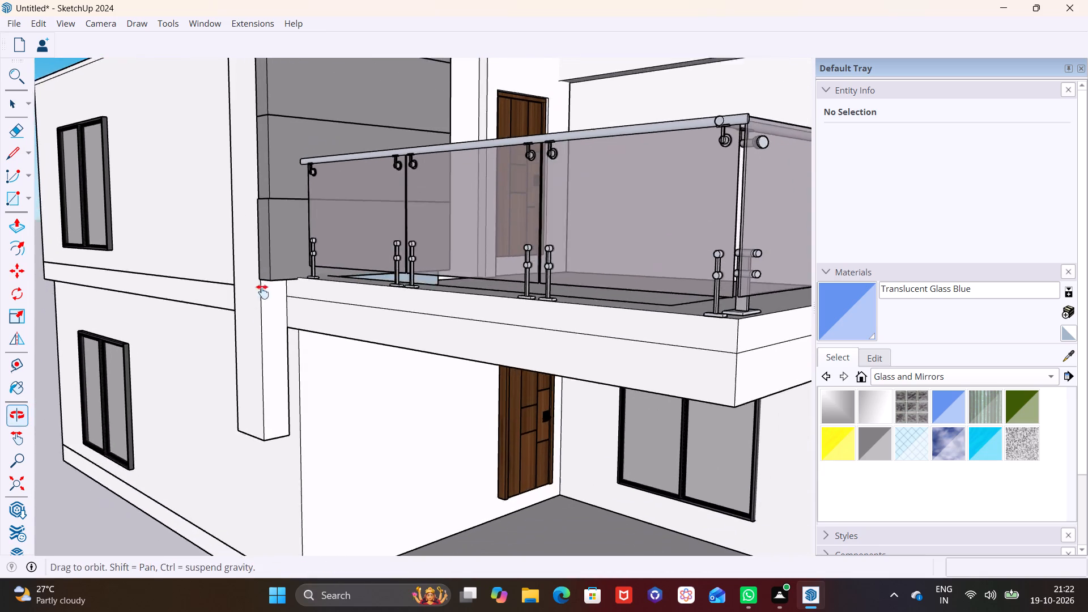
middle_click_drag(262, 292, 274, 283, "shift")
Draw a small rectangle of about 85 in² on the column's shaded face toward the ground-floor wall, just below the balcony slab.
middle_click_drag(327, 330, 120, 249)
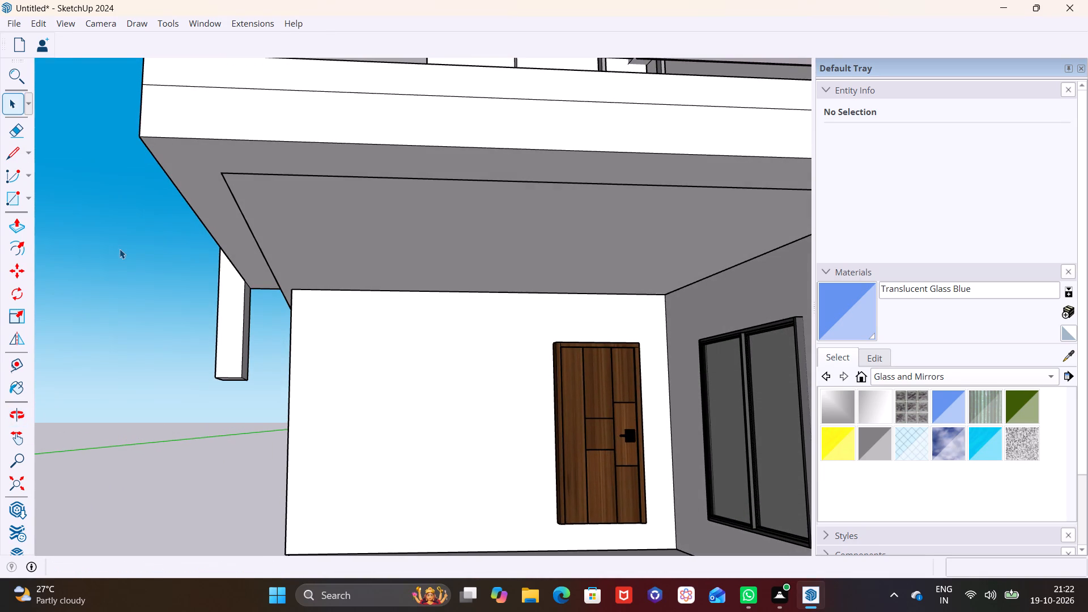
scroll(246, 262, "up", 2)
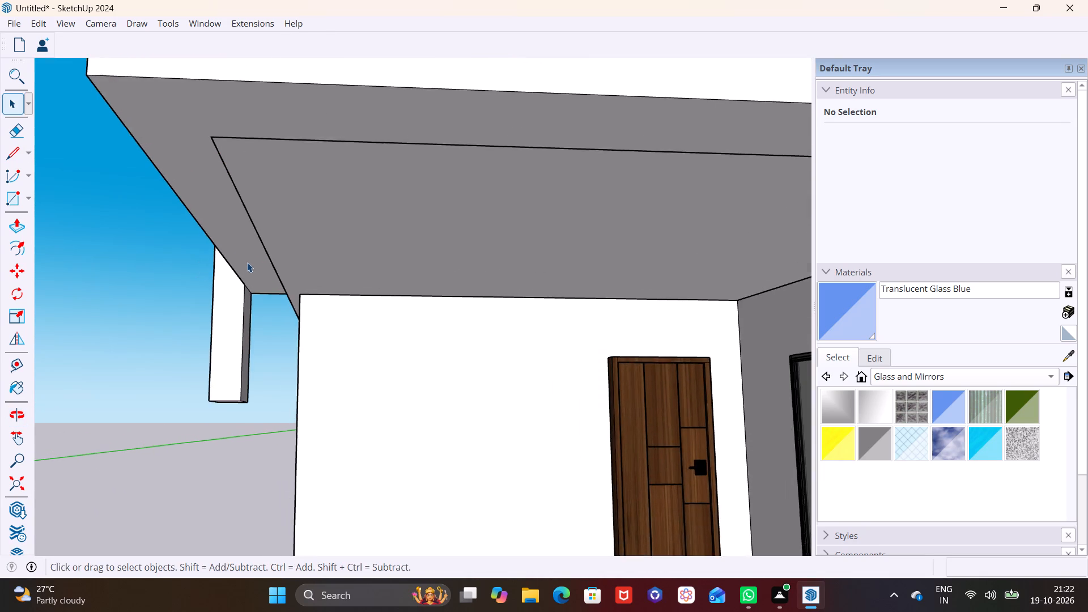
scroll(248, 272, "up", 4)
middle_click_drag(249, 290, 192, 308)
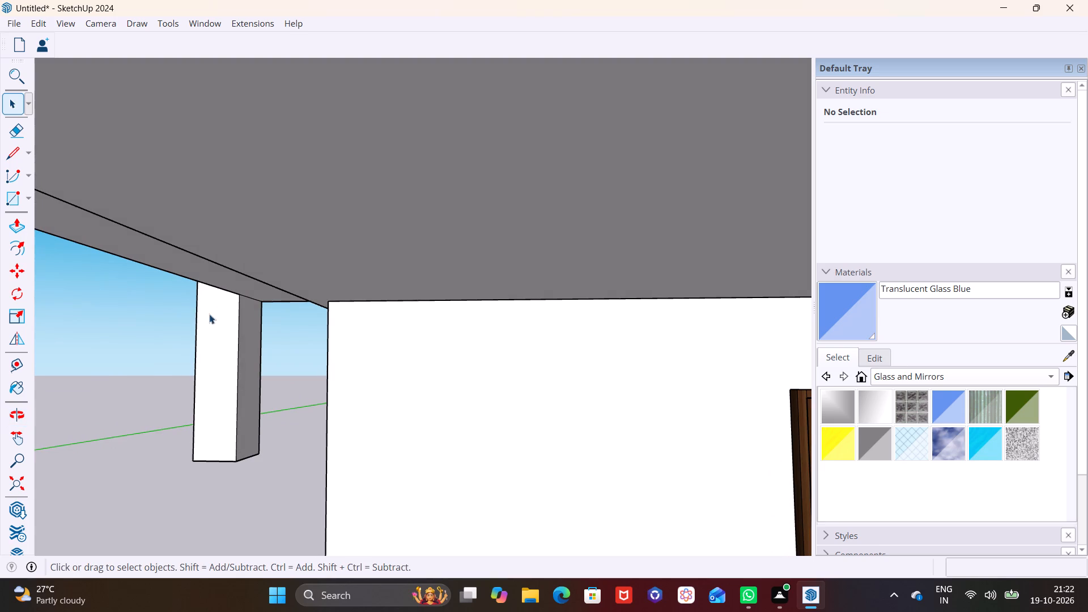
scroll(242, 324, "up", 2)
left_click(29, 201)
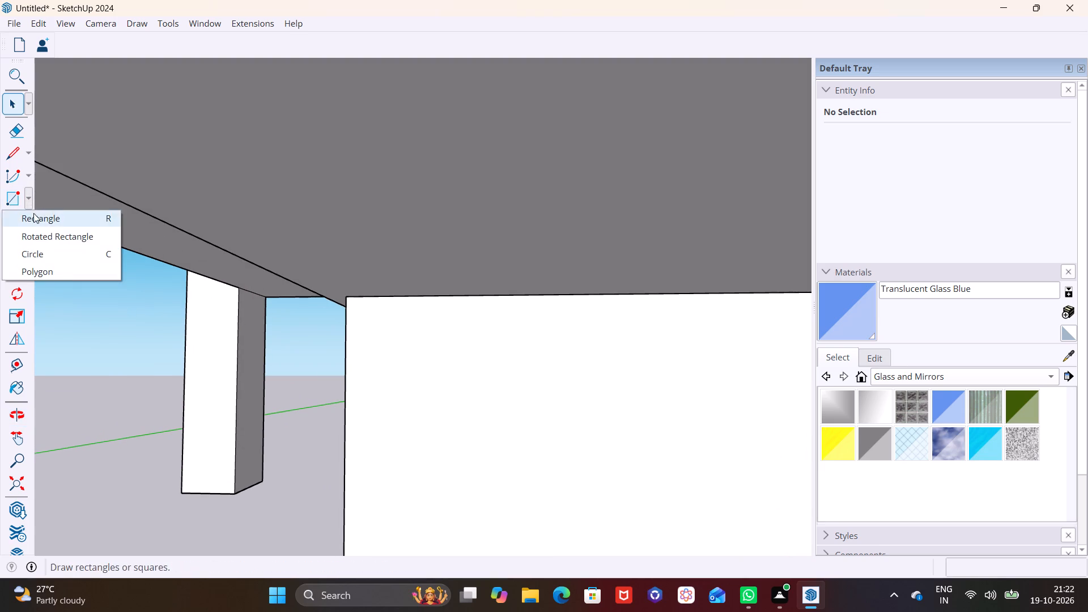
left_click(35, 214)
middle_click_drag(251, 285, 210, 300)
left_click(243, 343)
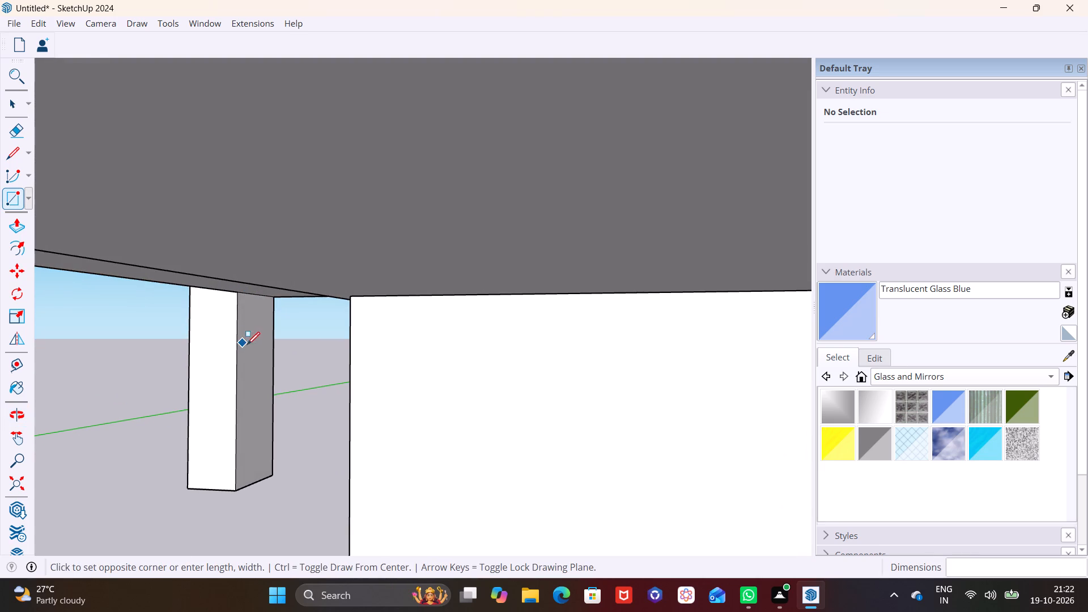
left_click(267, 369)
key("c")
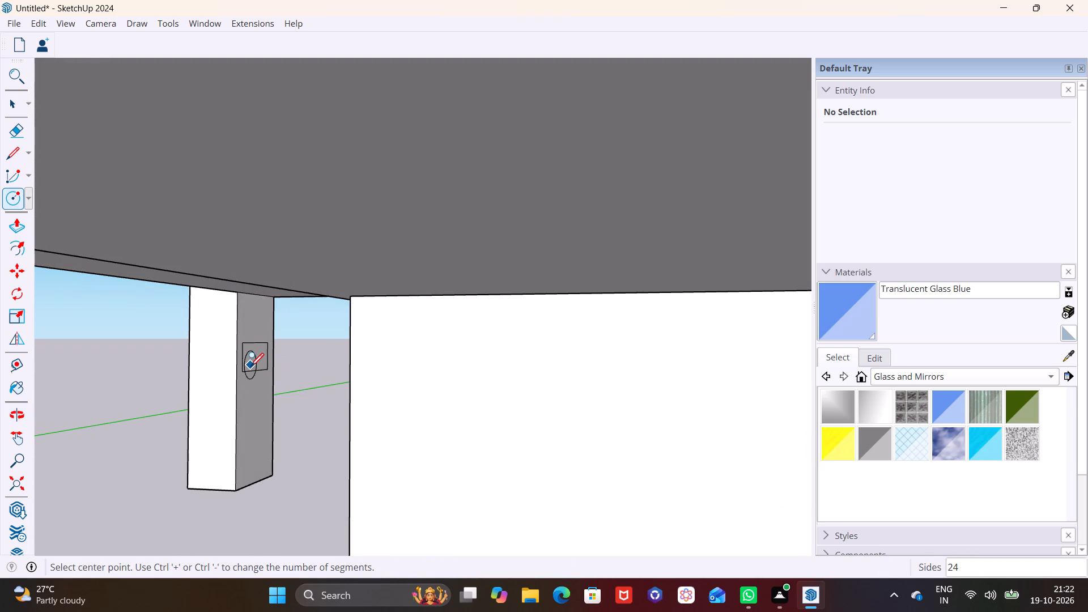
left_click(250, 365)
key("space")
Select the small rectangle's face and Push/Pull it 8 13/16" out from the column toward the ground-floor wall.
left_click(252, 362)
middle_click_drag(272, 359, 328, 348)
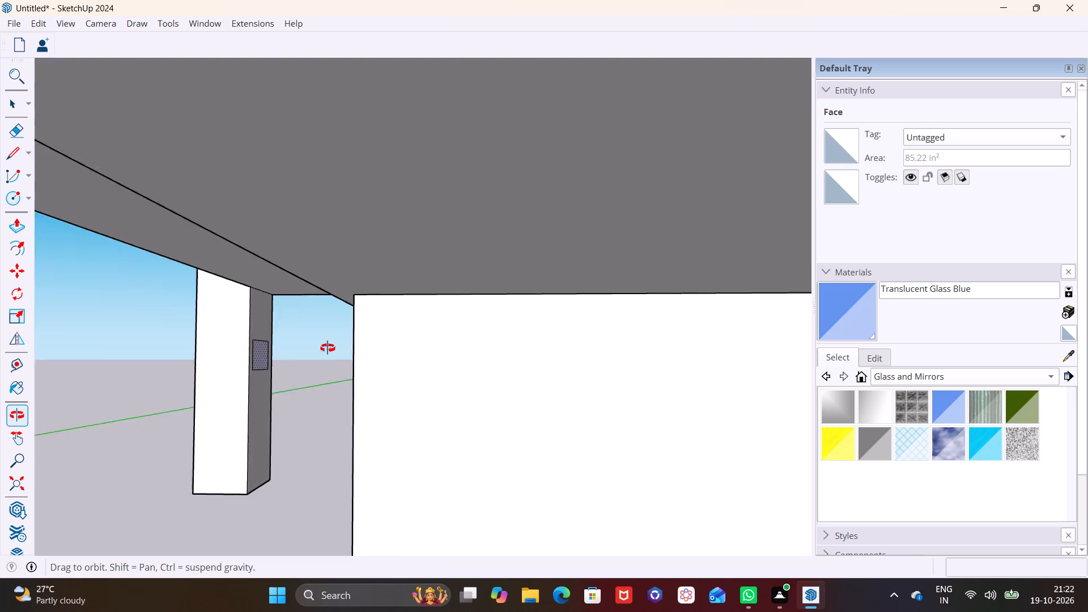
middle_click_drag(328, 348, 329, 340)
left_click(23, 228)
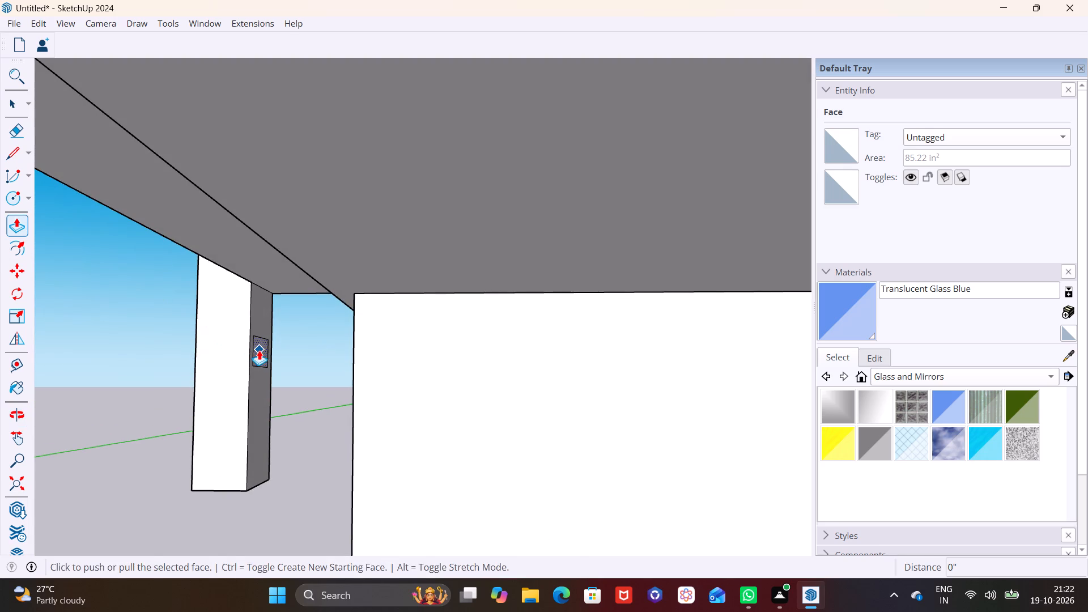
left_click(259, 350)
left_click(300, 350)
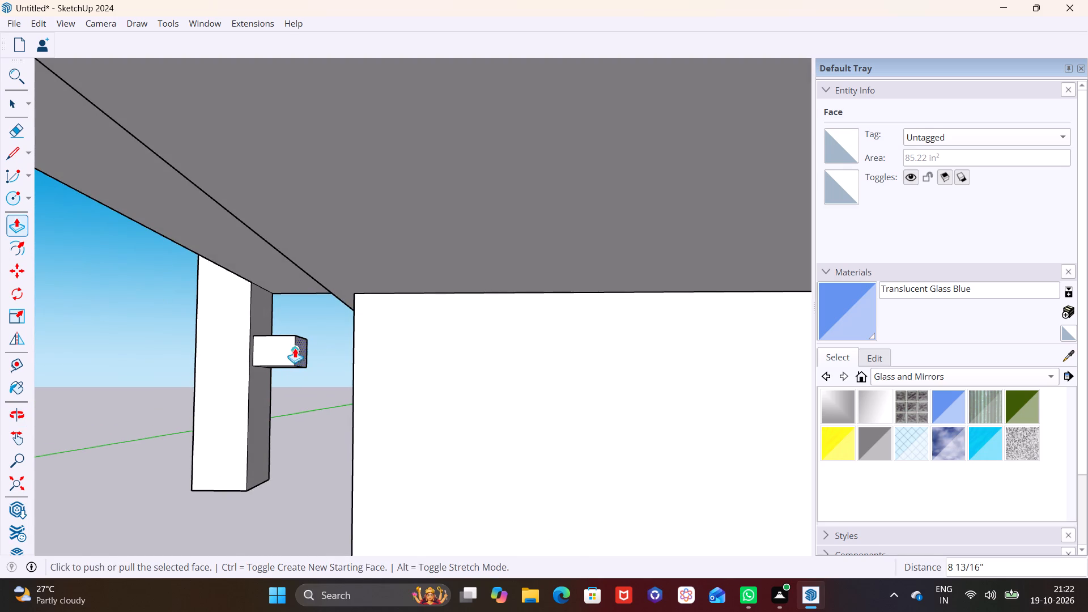
Push/Pull the top face of the small block beside the column up about 10 15/16" to the balcony slab's underside.
middle_click_drag(295, 344, 277, 378)
scroll(263, 336, "up", 5)
middle_click_drag(307, 339, 292, 345)
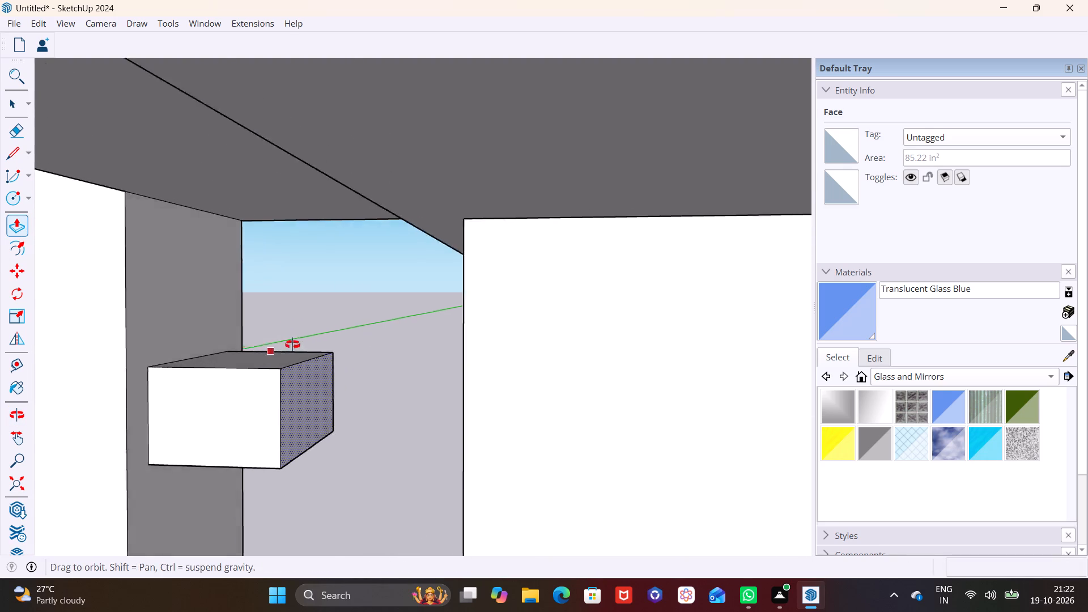
middle_click_drag(292, 345, 284, 350)
key("space")
left_click(237, 382)
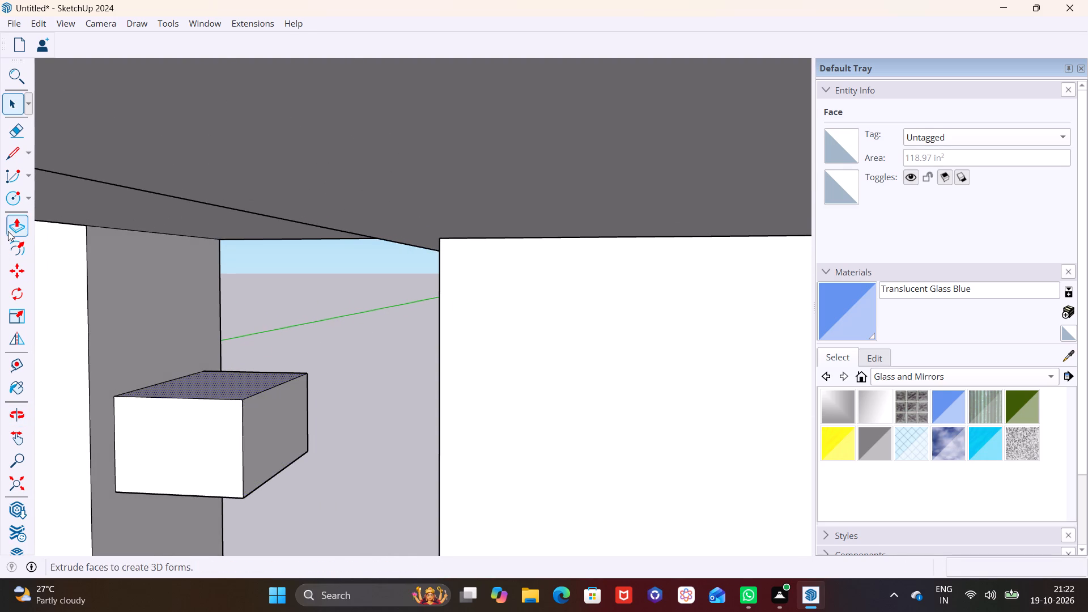
left_click(19, 224)
left_click(223, 379)
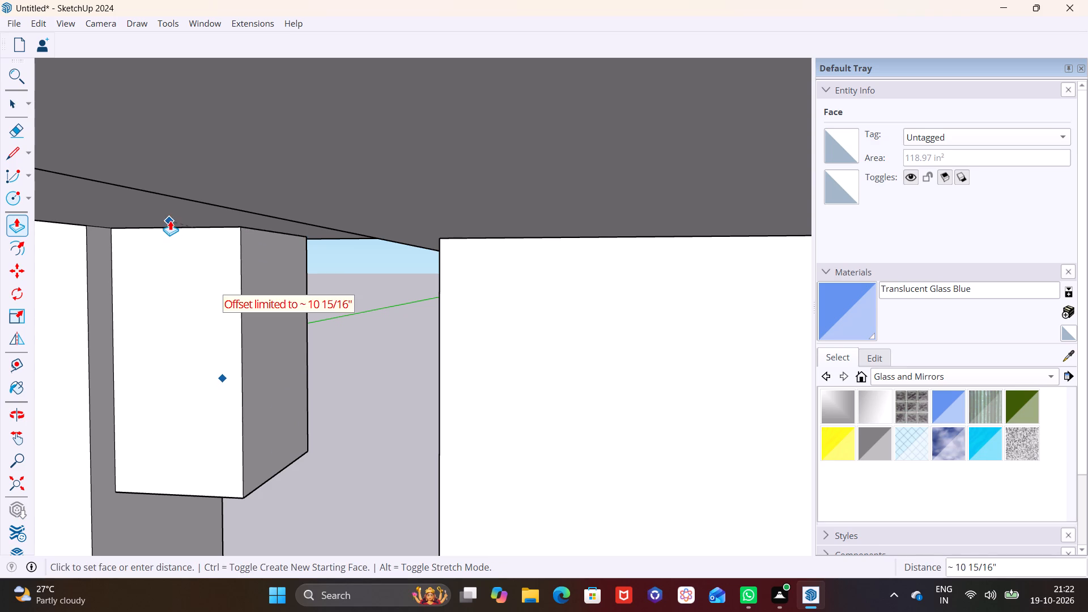
left_click(170, 220)
Examine the raised block between the column and the ground-floor wall from several angles.
middle_click_drag(167, 373, 271, 382)
scroll(273, 381, "down", 7)
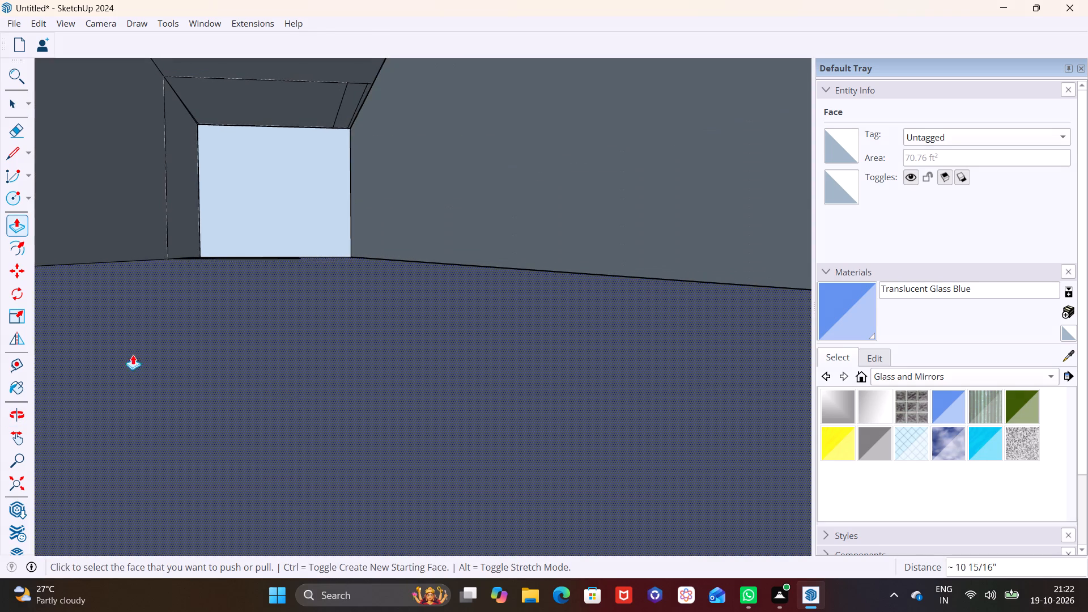
scroll(196, 325, "down", 20)
scroll(196, 325, "down", 10)
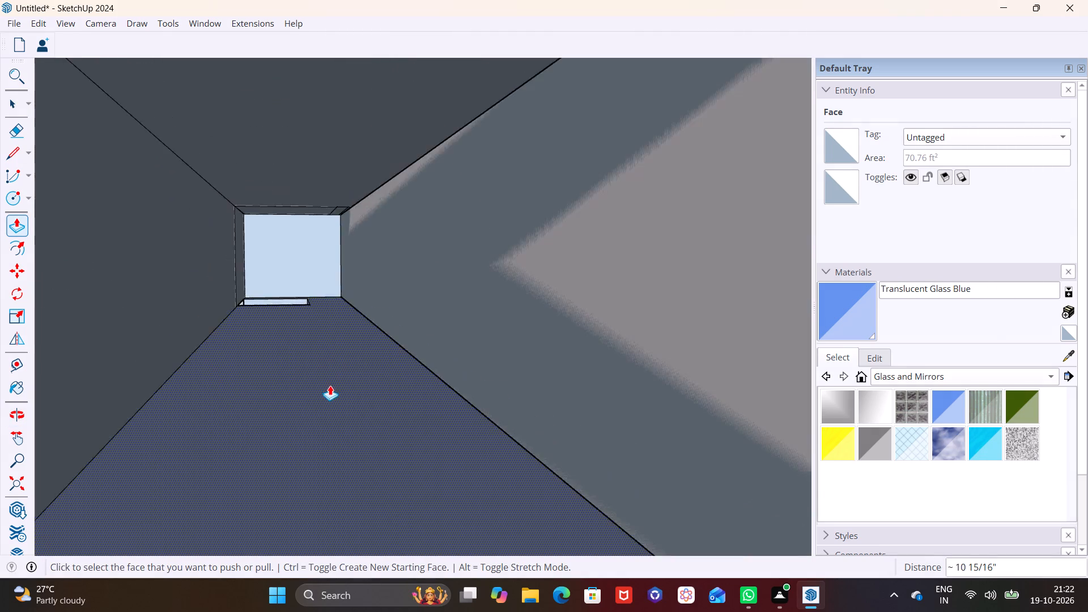
scroll(330, 385, "down", 12)
scroll(432, 611, "down", 10)
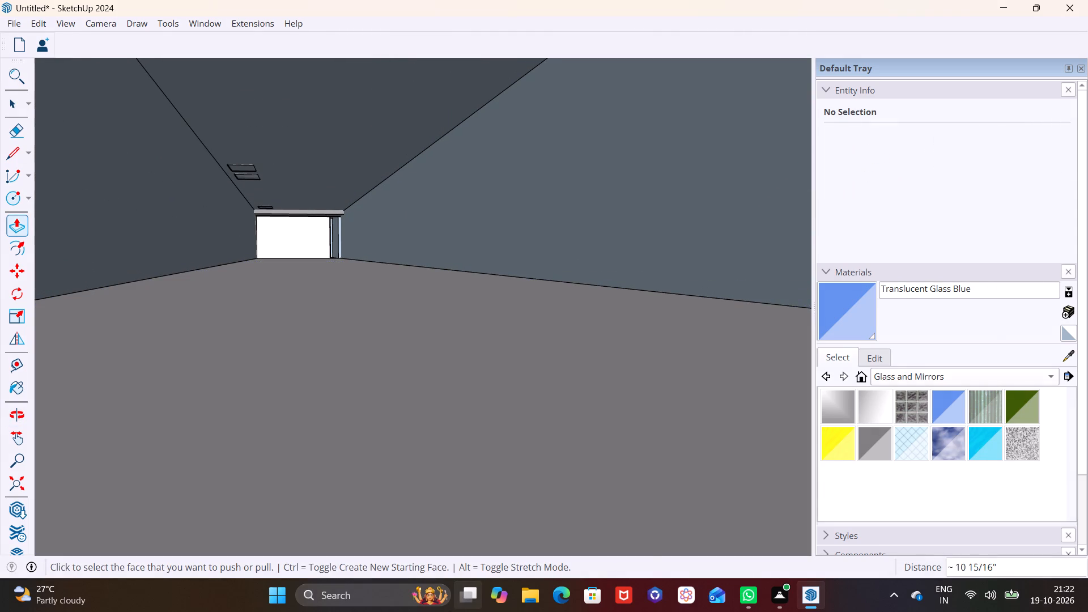
scroll(450, 611, "down", 5)
scroll(334, 411, "down", 20)
scroll(334, 411, "down", 1)
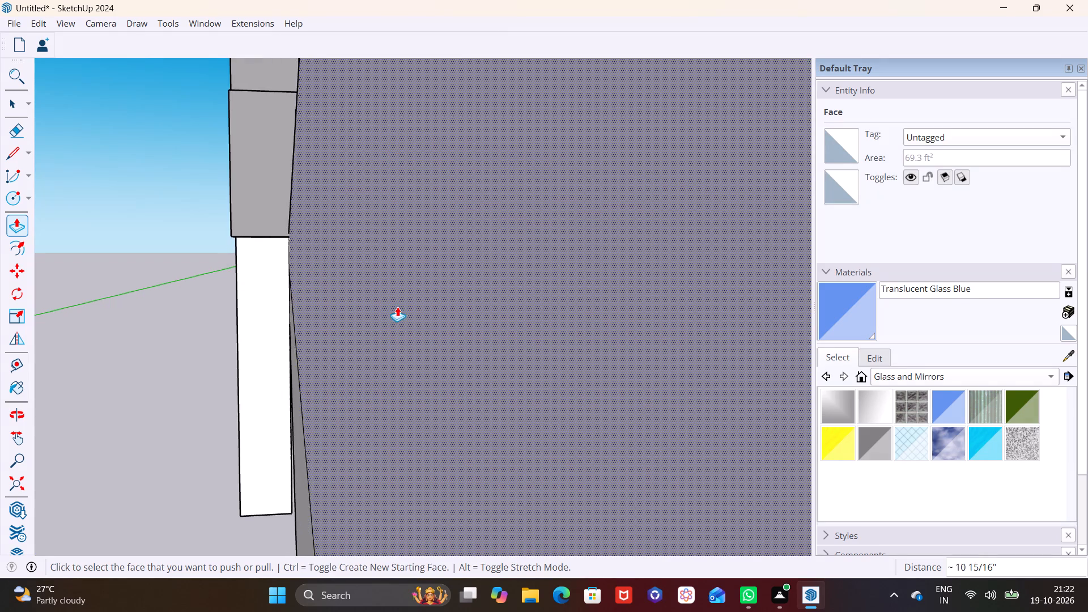
scroll(397, 307, "down", 19)
middle_click_drag(295, 337, 546, 342)
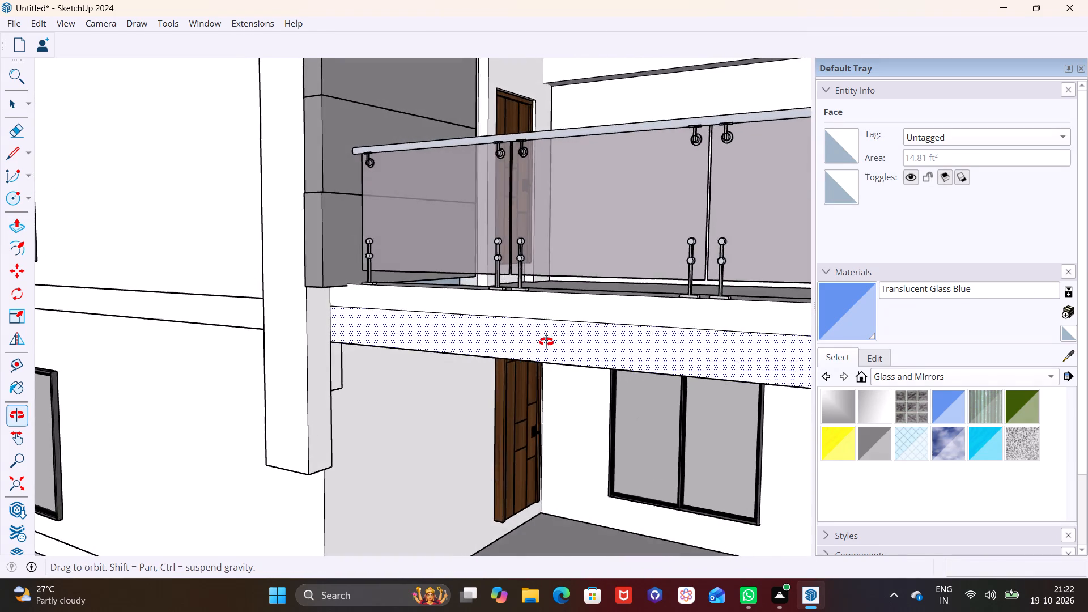
middle_click_drag(546, 342, 541, 339)
scroll(416, 368, "up", 6)
middle_click_drag(409, 370, 456, 246)
middle_click_drag(450, 288, 435, 294)
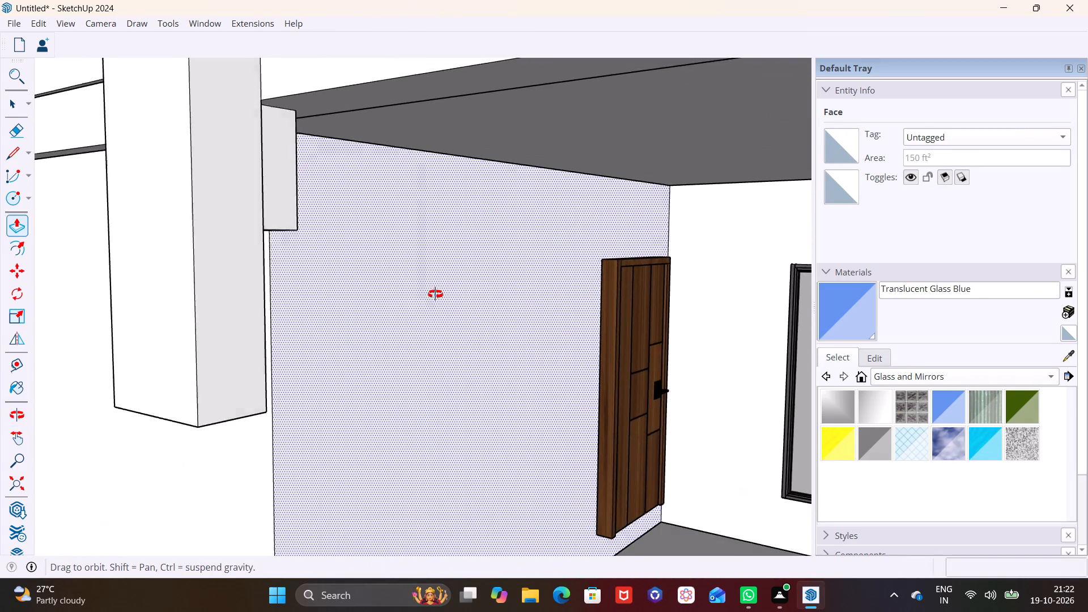
middle_click_drag(435, 294, 270, 297)
middle_click_drag(229, 281, 416, 269, "shift")
middle_click_drag(399, 273, 311, 283)
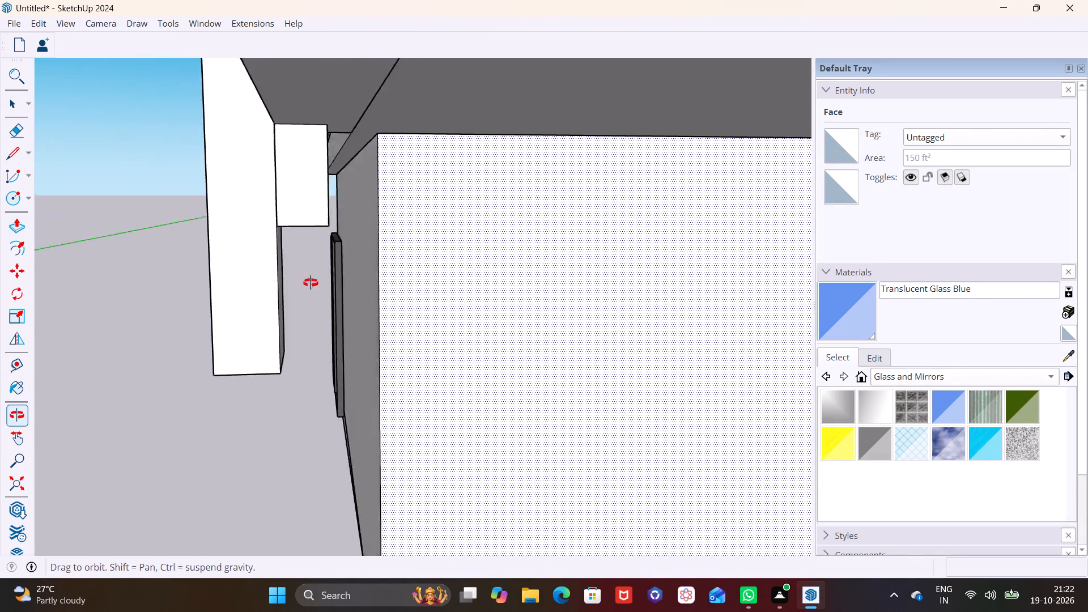
middle_click_drag(311, 283, 244, 288)
Push/Pull the block's end face 5" and a further 6 5/8" away from the column, toward the ground-floor wall.
key("space")
left_click(331, 199)
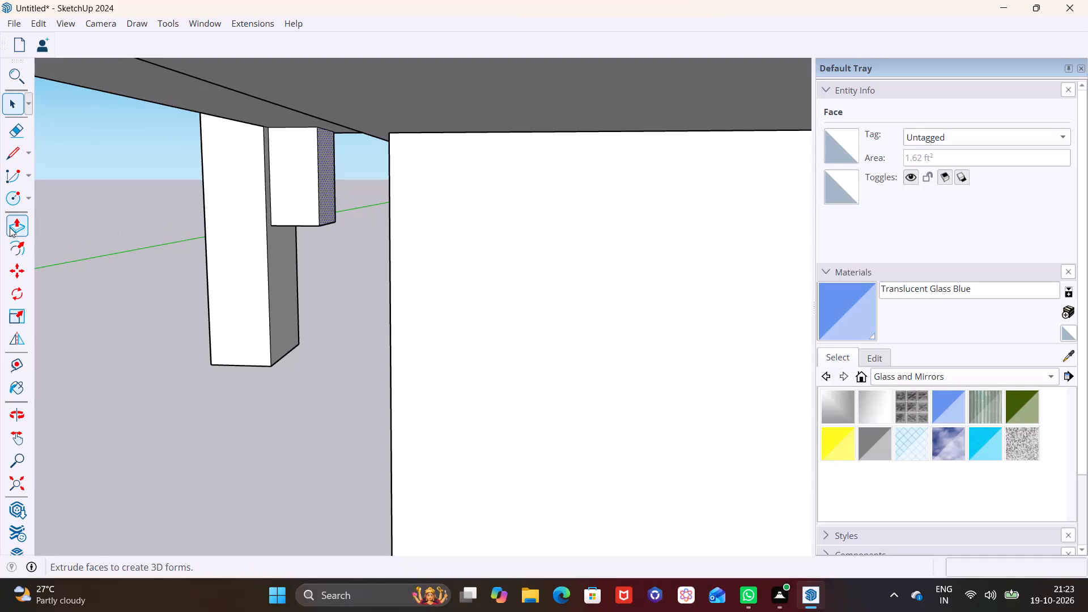
left_click(19, 226)
left_click(327, 201)
left_click(409, 199)
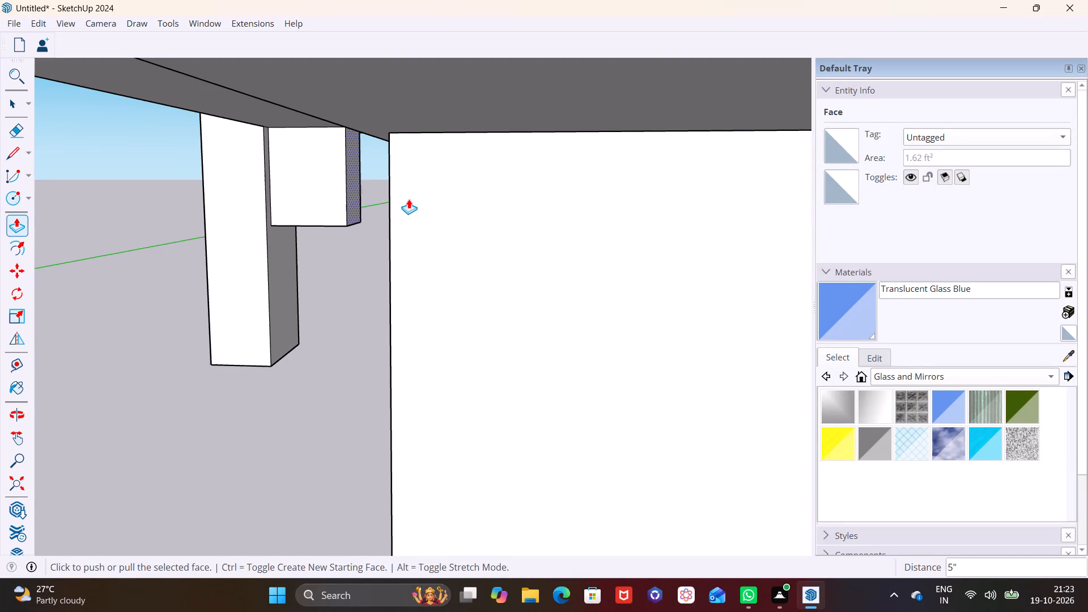
left_click(350, 197)
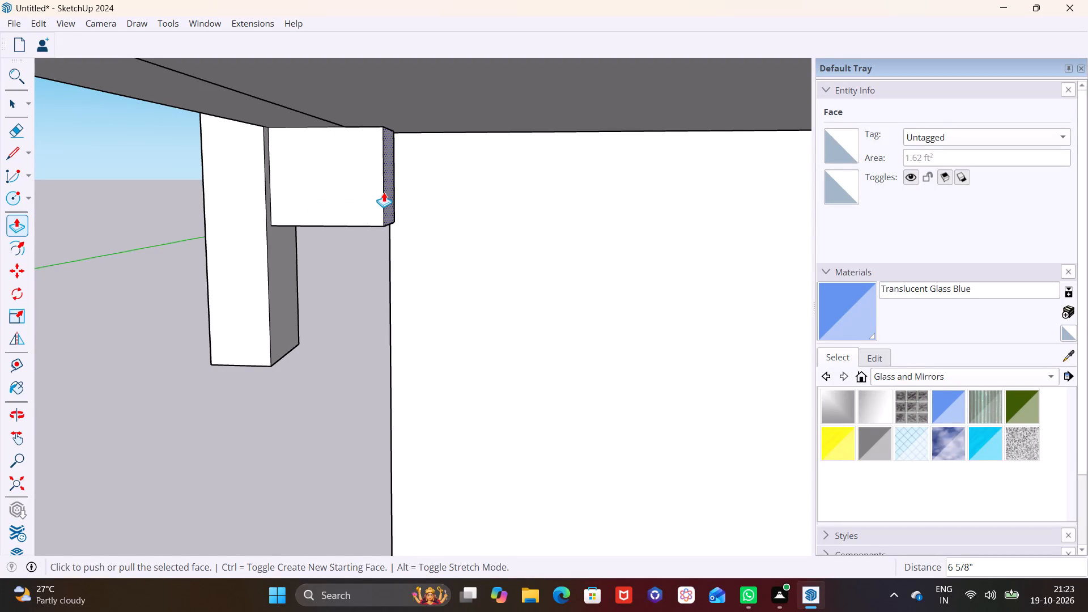
left_click(384, 192)
Push/Pull the block's end face another 3' 9" and 10 5/8", lengthening it into a beam under the slab along the wall.
scroll(409, 214, "down", 7)
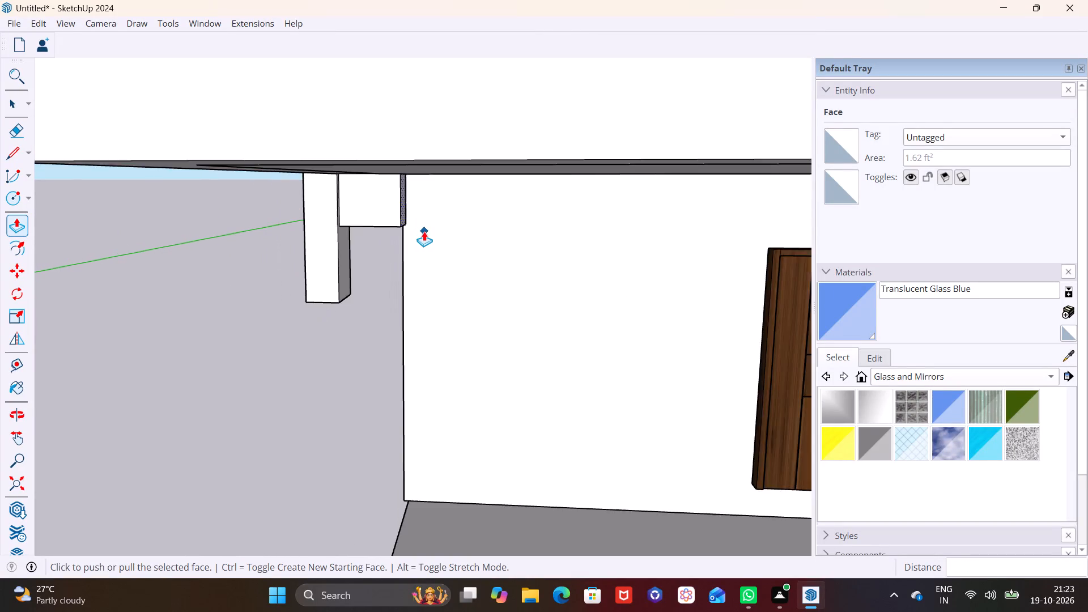
scroll(424, 231, "down", 7)
scroll(410, 228, "up", 7)
middle_click_drag(407, 219, 372, 204)
left_click(422, 209)
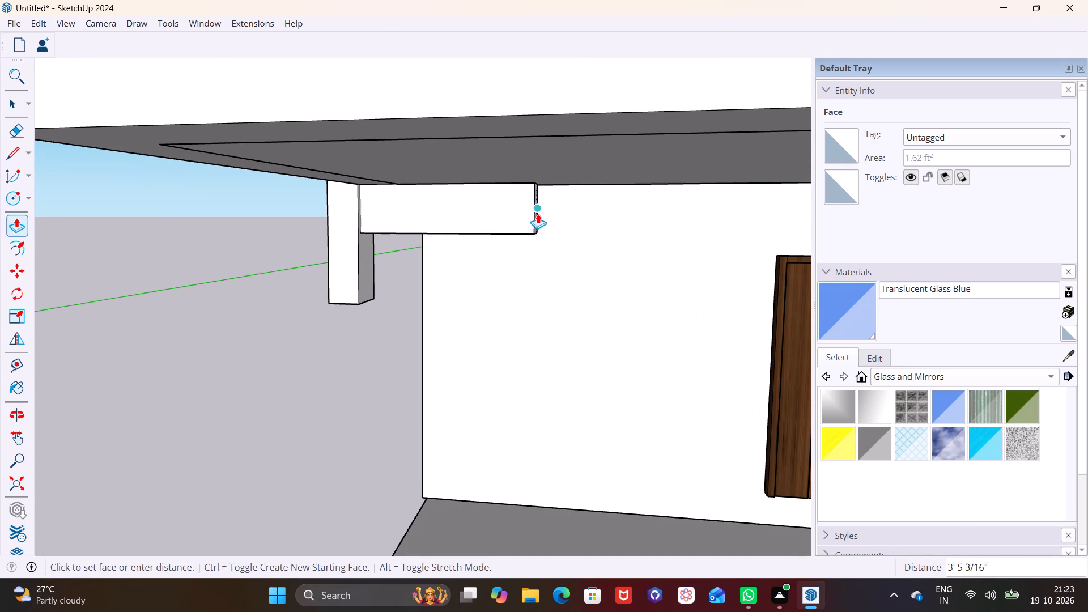
left_click(548, 214)
scroll(532, 227, "down", 6, "shift")
scroll(543, 209, "up", 4)
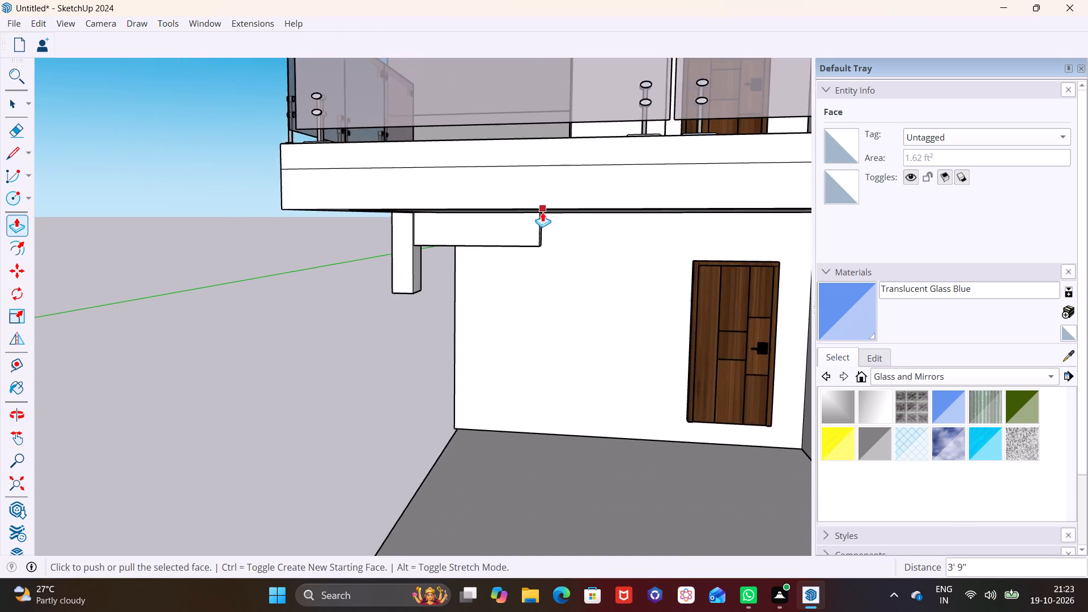
scroll(542, 212, "up", 11)
left_click(533, 239)
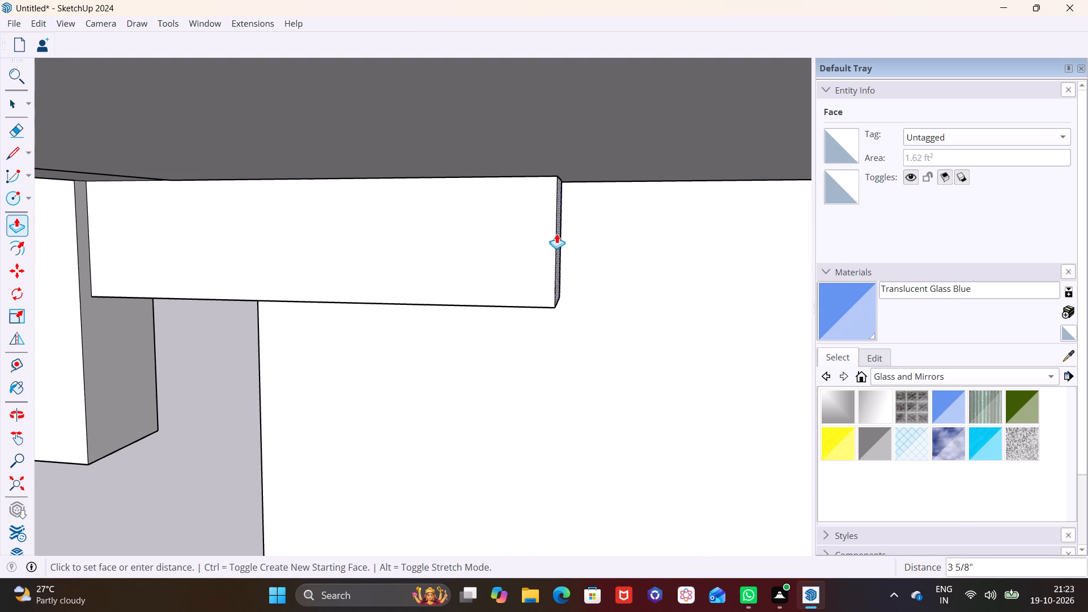
left_click(612, 227)
Examine the lengthened beam and the column's lower end beneath the balcony from several angles.
scroll(458, 282, "down", 8)
scroll(424, 316, "down", 5)
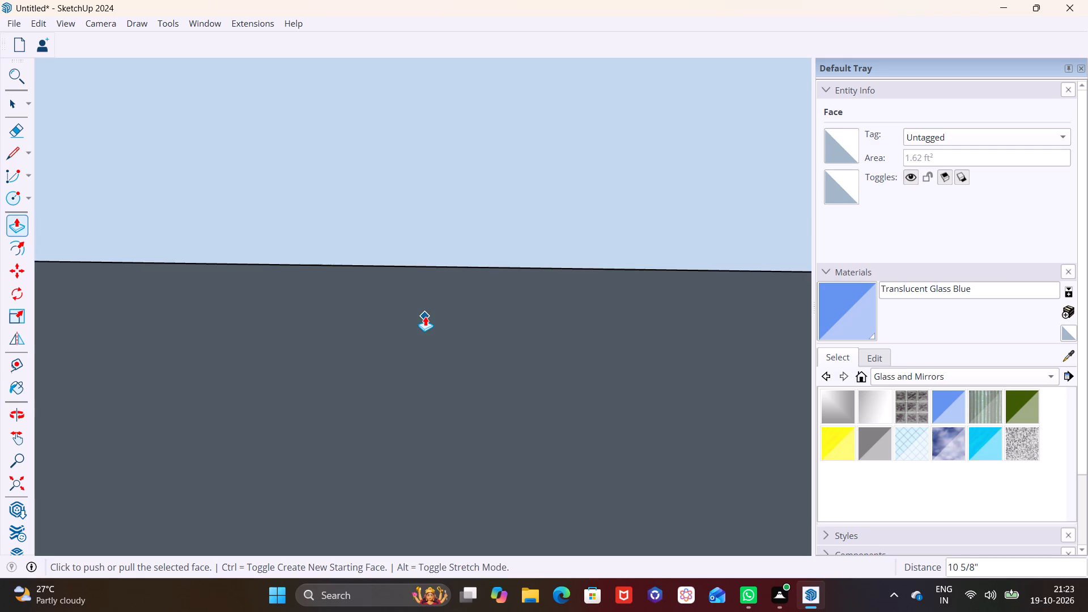
scroll(425, 316, "down", 20)
scroll(425, 316, "down", 13)
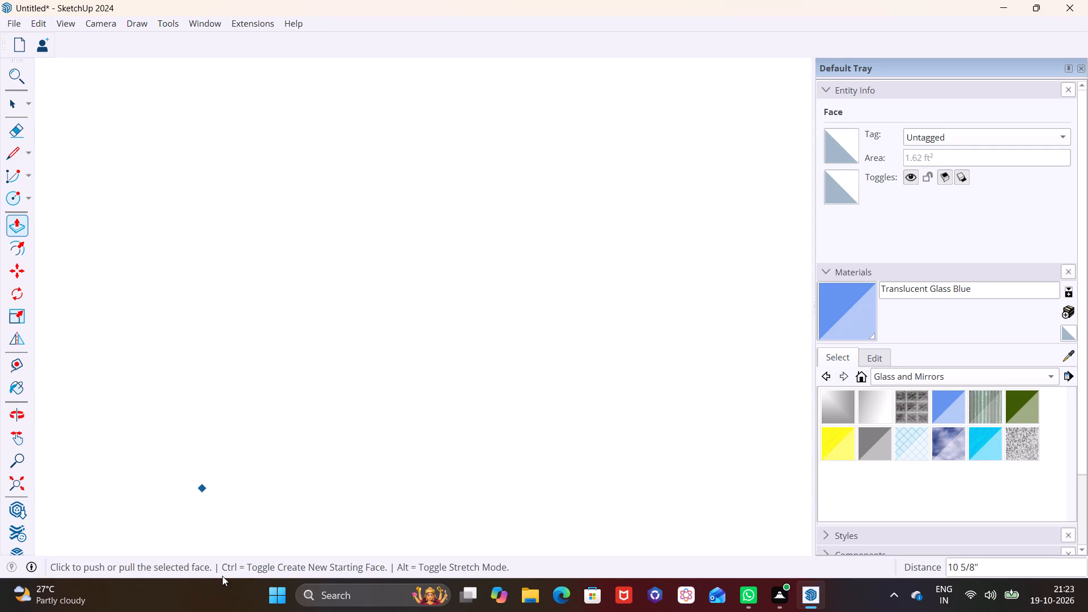
scroll(141, 588, "down", 20)
scroll(141, 588, "down", 11)
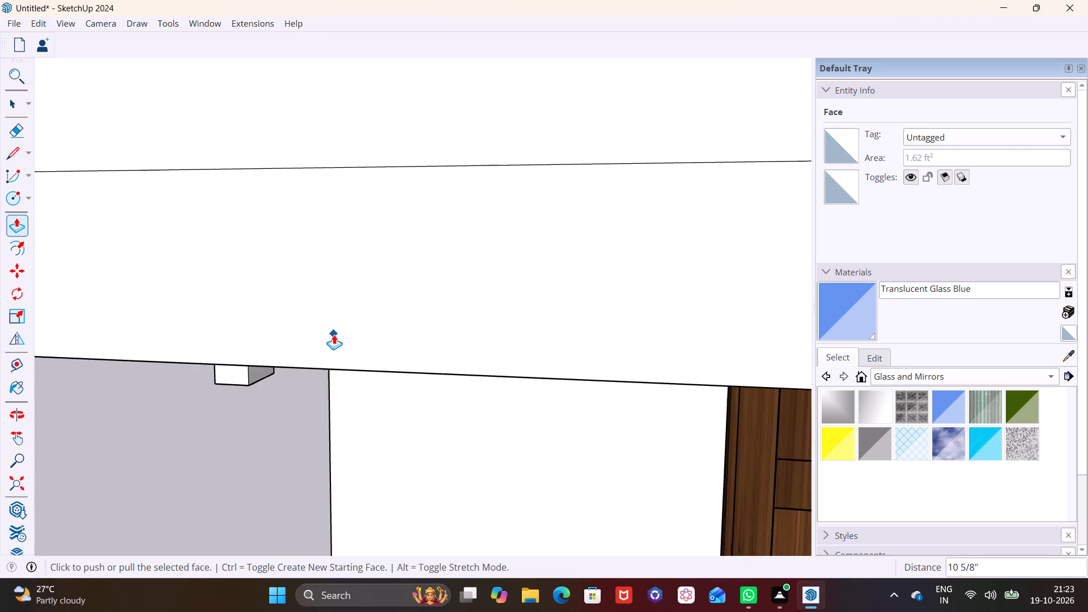
scroll(334, 334, "down", 17)
middle_click_drag(308, 347, 471, 294)
scroll(427, 312, "down", 1)
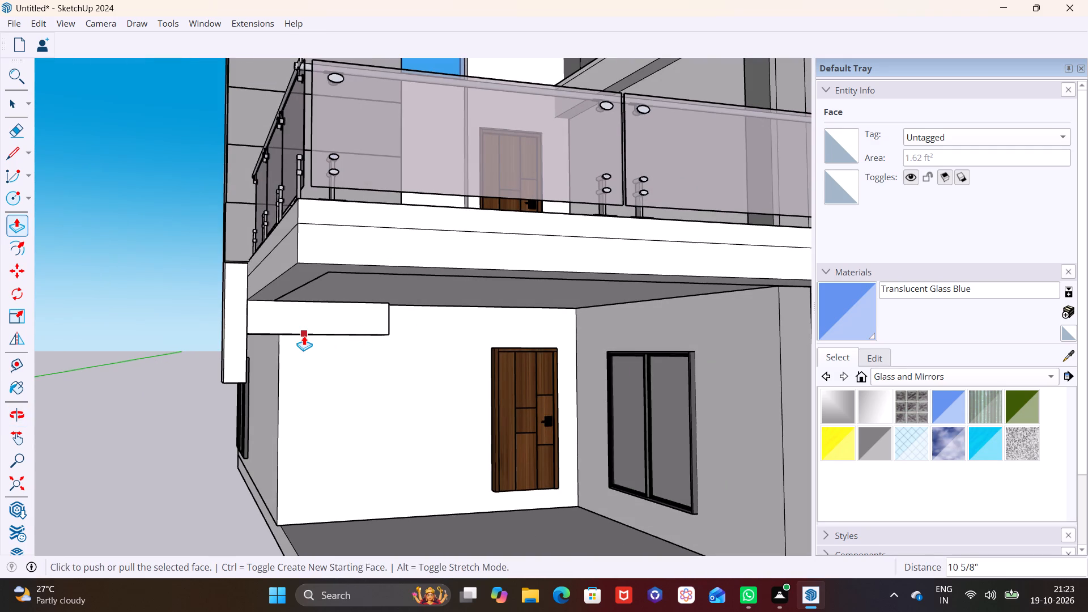
middle_click_drag(350, 314, 280, 381)
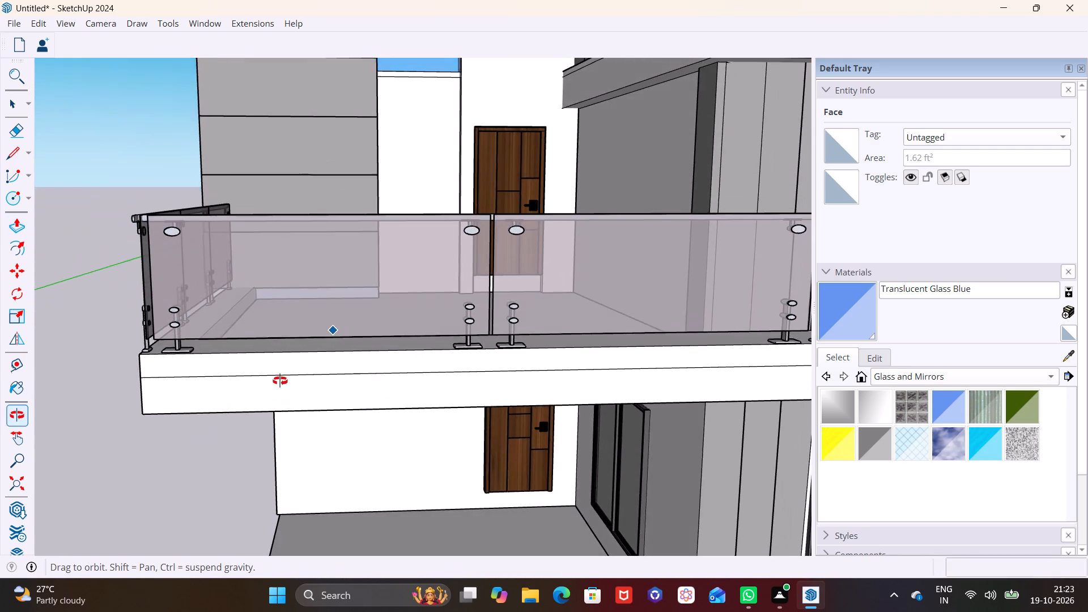
middle_click_drag(280, 381, 329, 300)
scroll(292, 323, "up", 7, "shift")
middle_click_drag(299, 320, 328, 247)
scroll(300, 319, "up", 1)
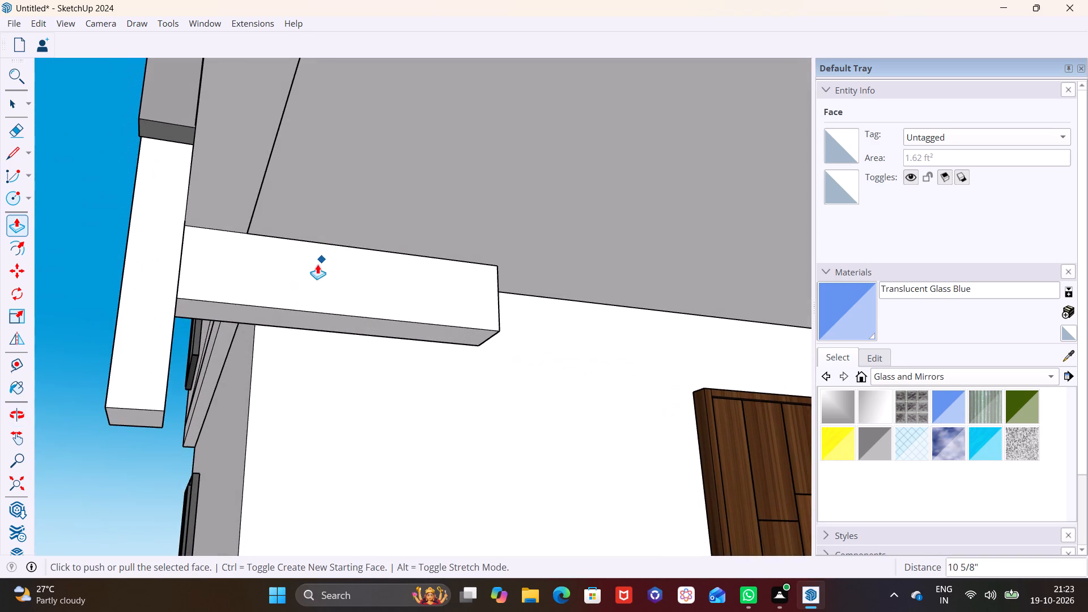
middle_click_drag(335, 274, 460, 258, "shift")
scroll(460, 258, "down", 1, "shift")
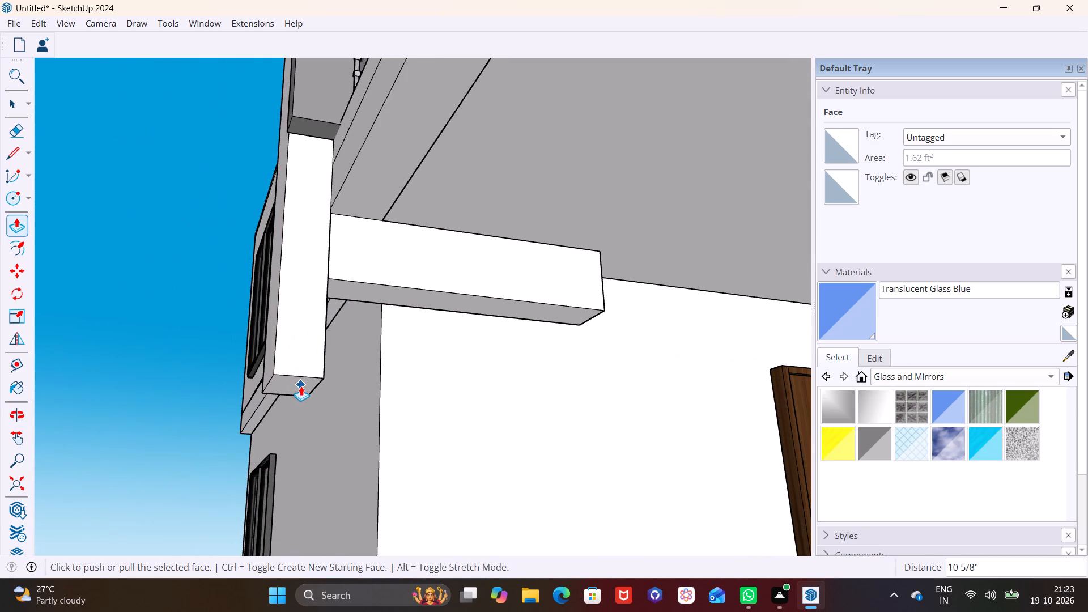
Select the column's bottom face and Push/Pull it down 5/16" and a further 3 3/4".
key("space")
left_click(299, 385)
left_click(16, 220)
left_click(296, 381)
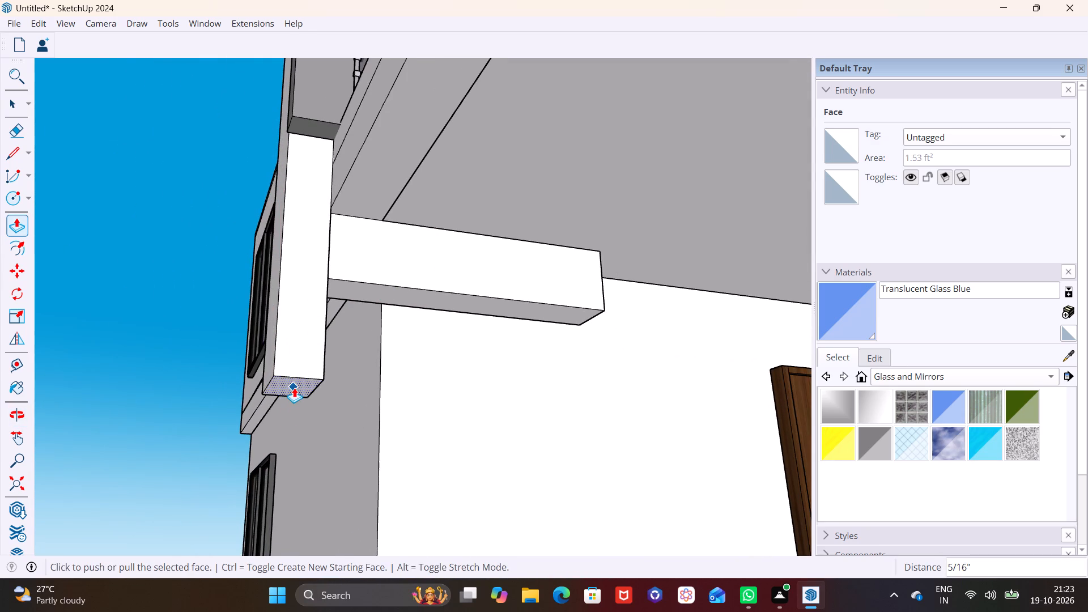
left_click(294, 388)
left_click(296, 403)
Examine the lengthened column and the beam's underside from close up and from farther away.
middle_click_drag(374, 338, 314, 382)
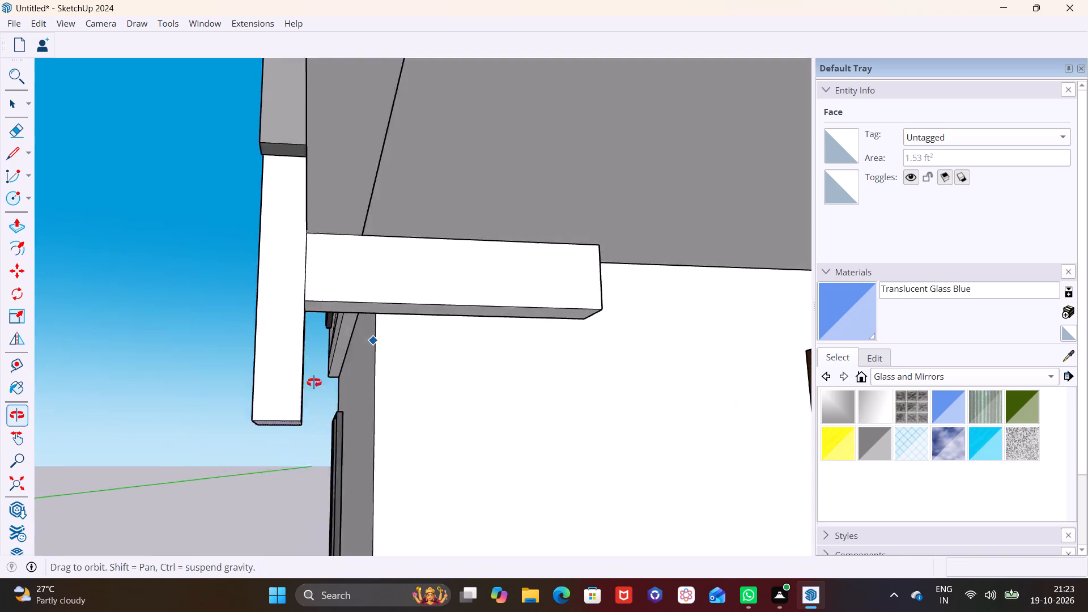
middle_click_drag(314, 382, 288, 413)
scroll(293, 365, "up", 5)
middle_click_drag(311, 328, 279, 341)
scroll(294, 335, "up", 1)
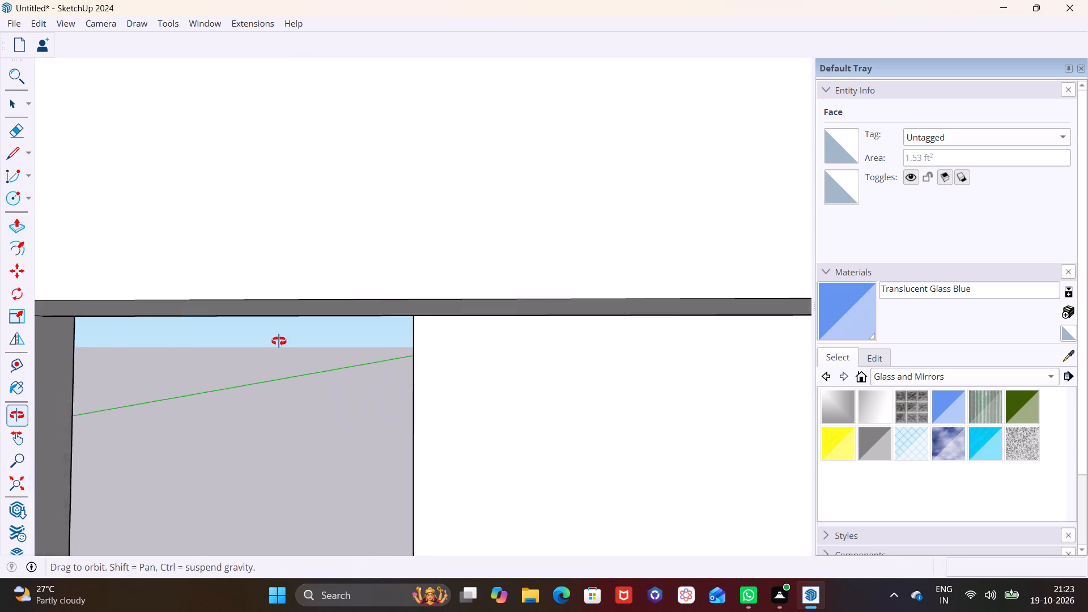
middle_click_drag(279, 341, 270, 345)
scroll(278, 339, "down", 20)
scroll(278, 339, "down", 3)
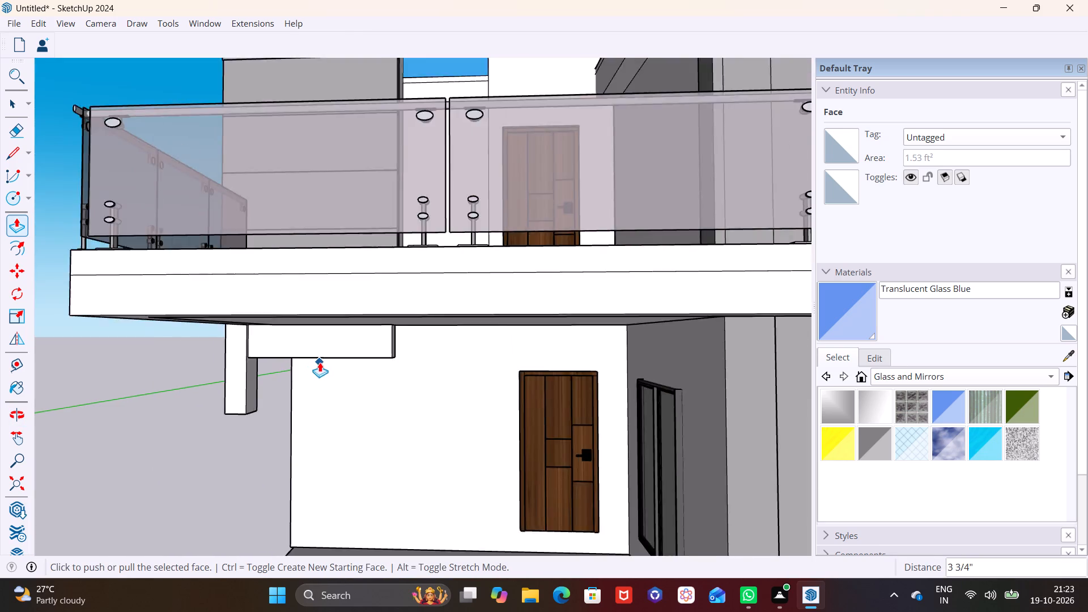
scroll(320, 362, "down", 4)
middle_click_drag(334, 359, 451, 311, "shift")
scroll(444, 314, "up", 4)
middle_click_drag(444, 312, 475, 239)
scroll(416, 283, "up", 9)
Select the beam's bottom face and Push/Pull it down 5 3/4" to deepen the beam.
key("space")
left_click(418, 315)
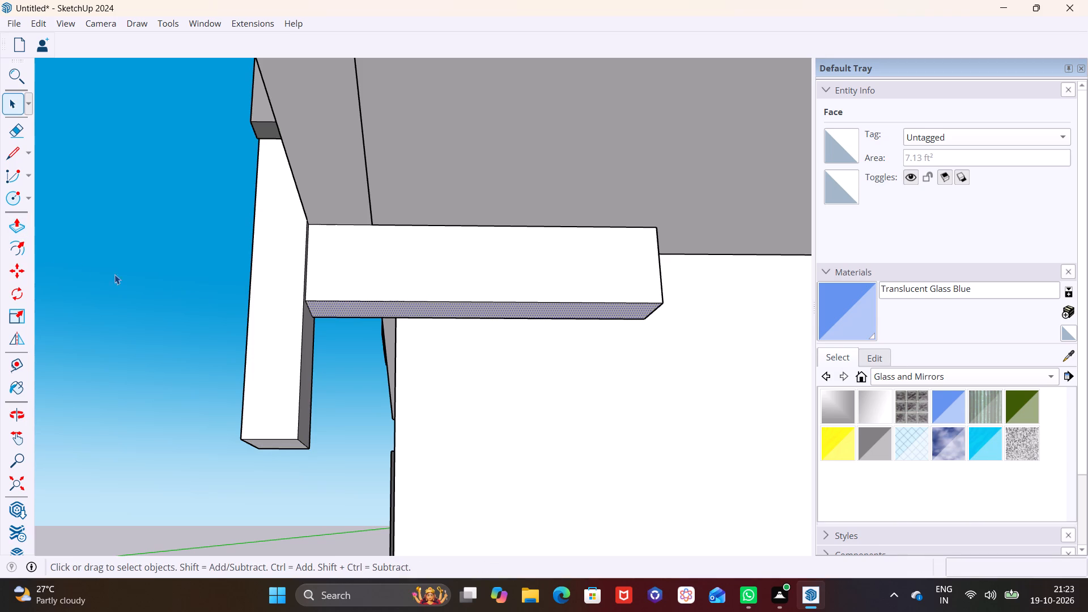
left_click(13, 227)
left_click(431, 308)
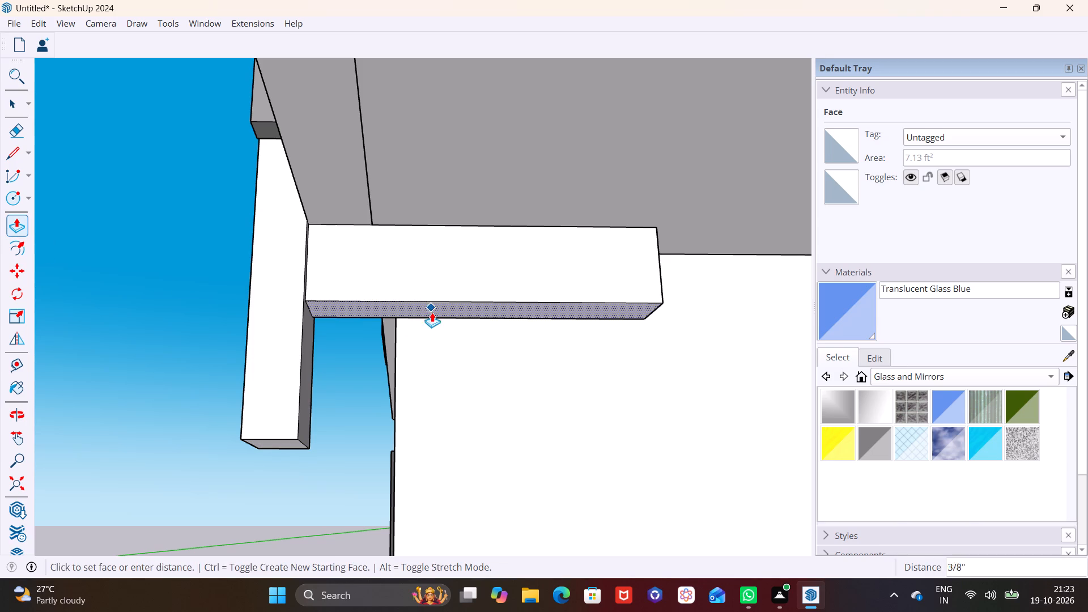
left_click(429, 334)
Draw a rectangle of about 1' 1 1/4" by 5 1/2" on the column's side face directly beneath the beam.
middle_click_drag(402, 345, 320, 363)
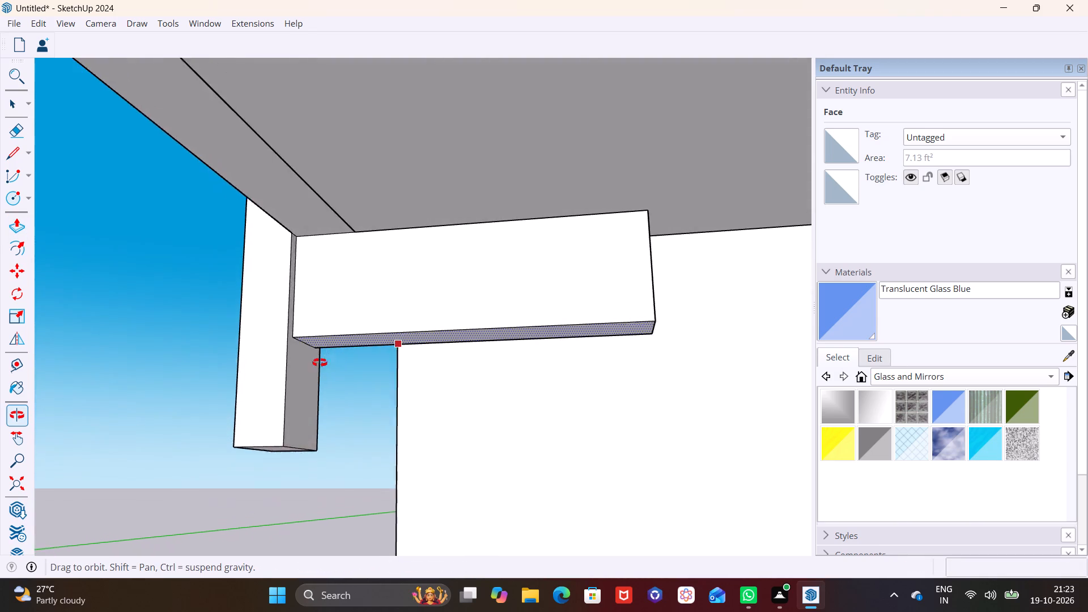
middle_click_drag(320, 363, 305, 368)
scroll(306, 358, "up", 5)
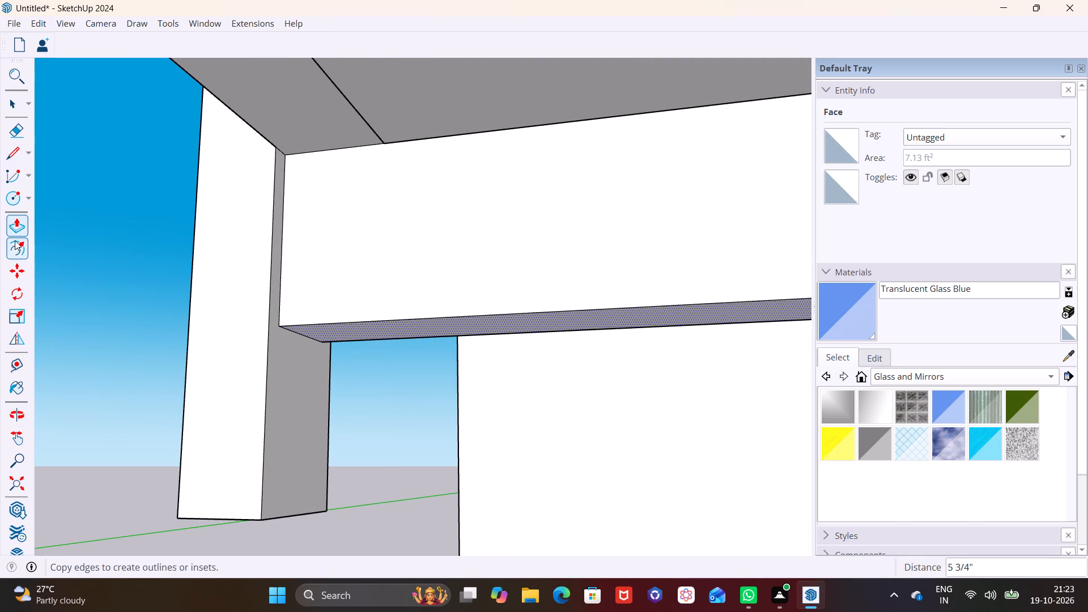
left_click(29, 201)
left_click(40, 219)
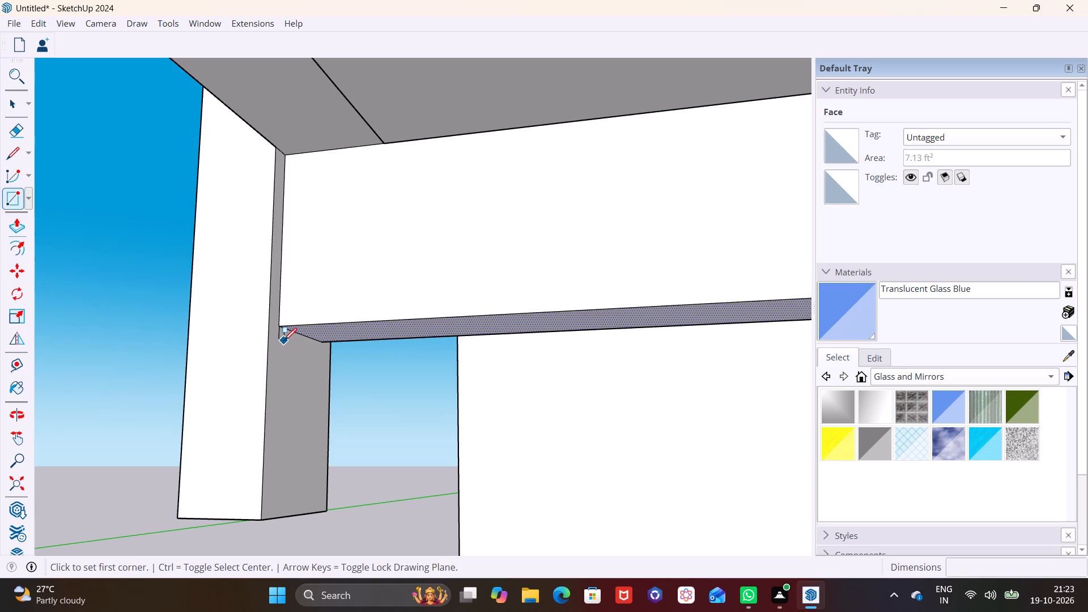
scroll(282, 331, "up", 6)
middle_click_drag(304, 355, 278, 327)
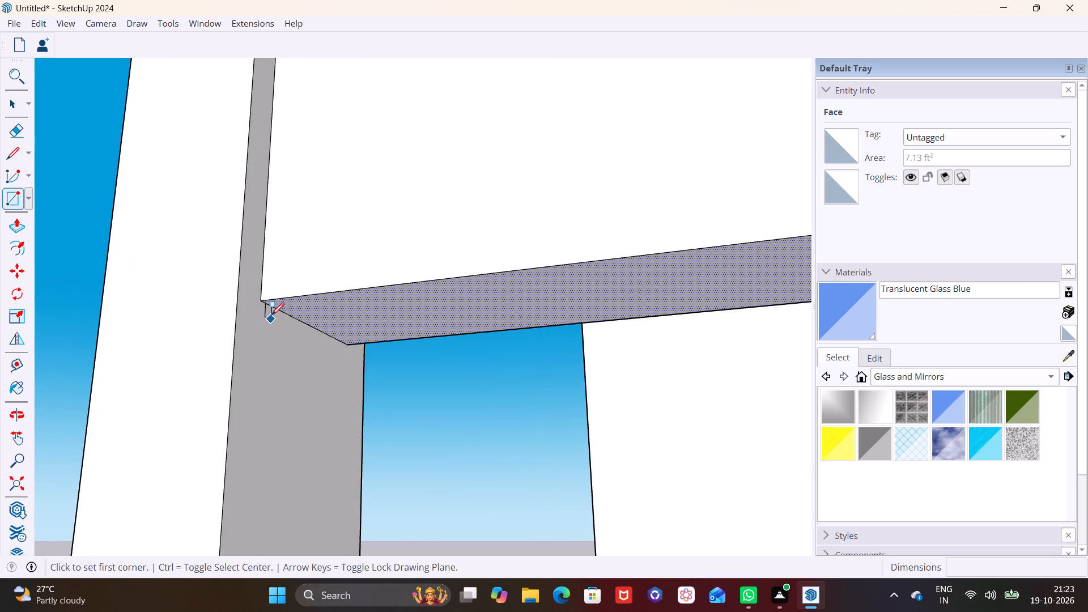
left_click(261, 303)
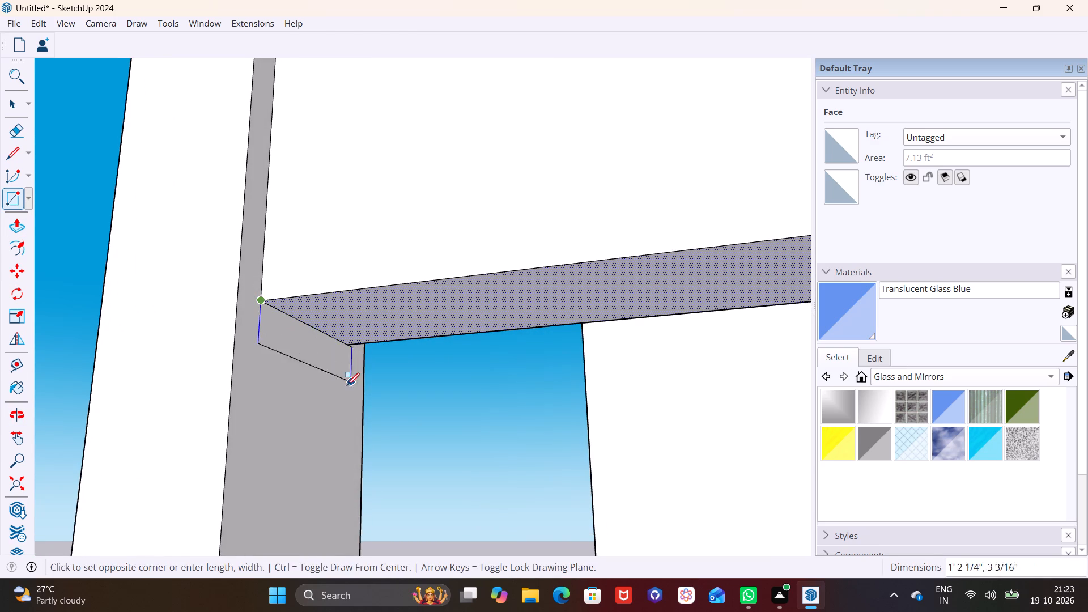
left_click(344, 410)
key("space")
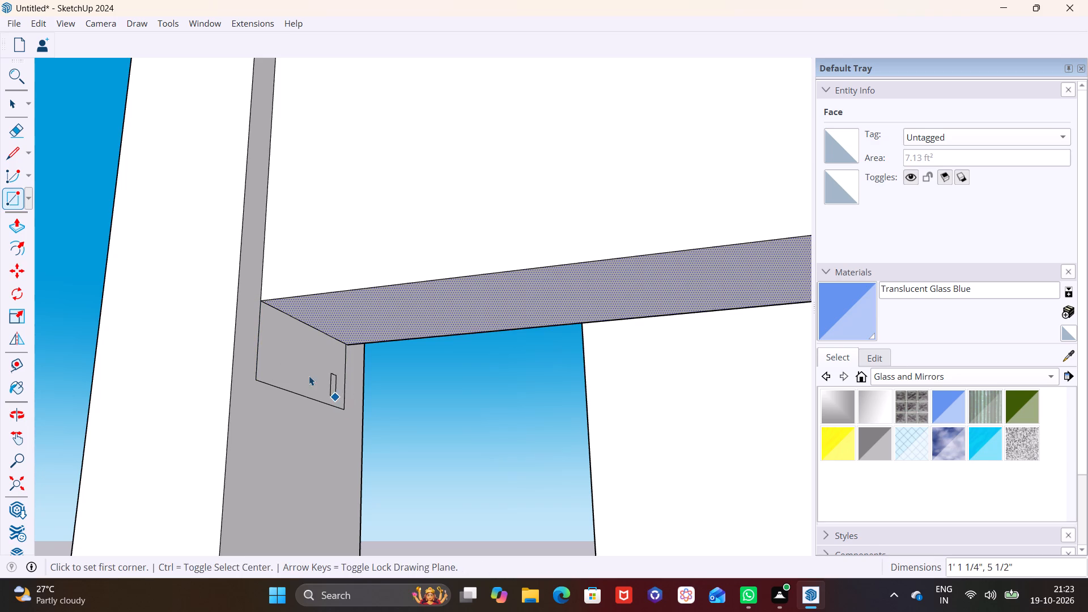
Push/Pull the new rectangle along the beam's underside as far as the beam's free end.
left_click(305, 372)
left_click(10, 222)
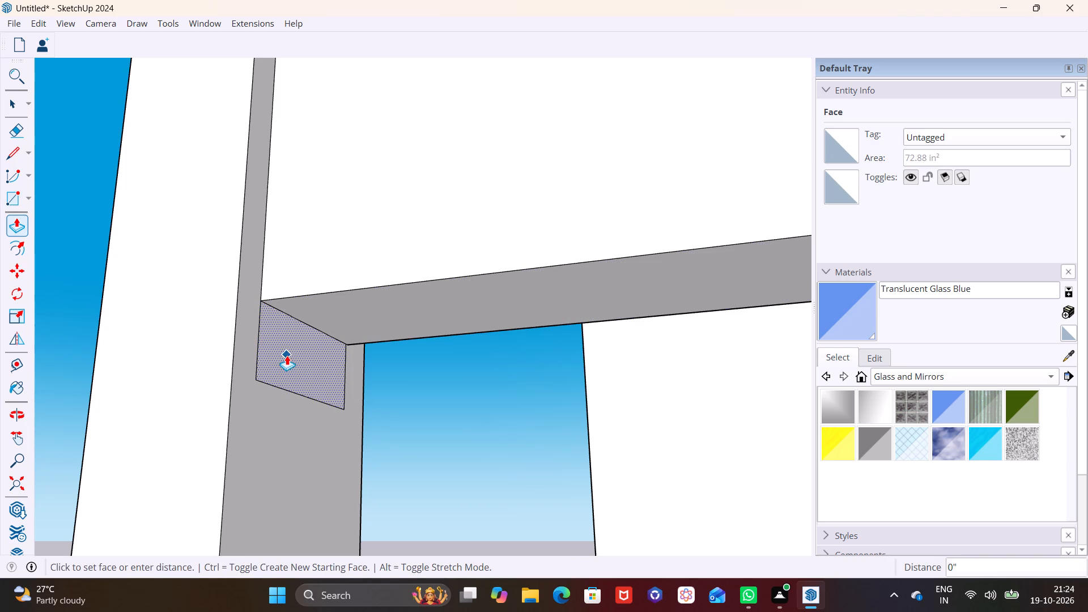
left_click(287, 355)
scroll(426, 374, "down", 16)
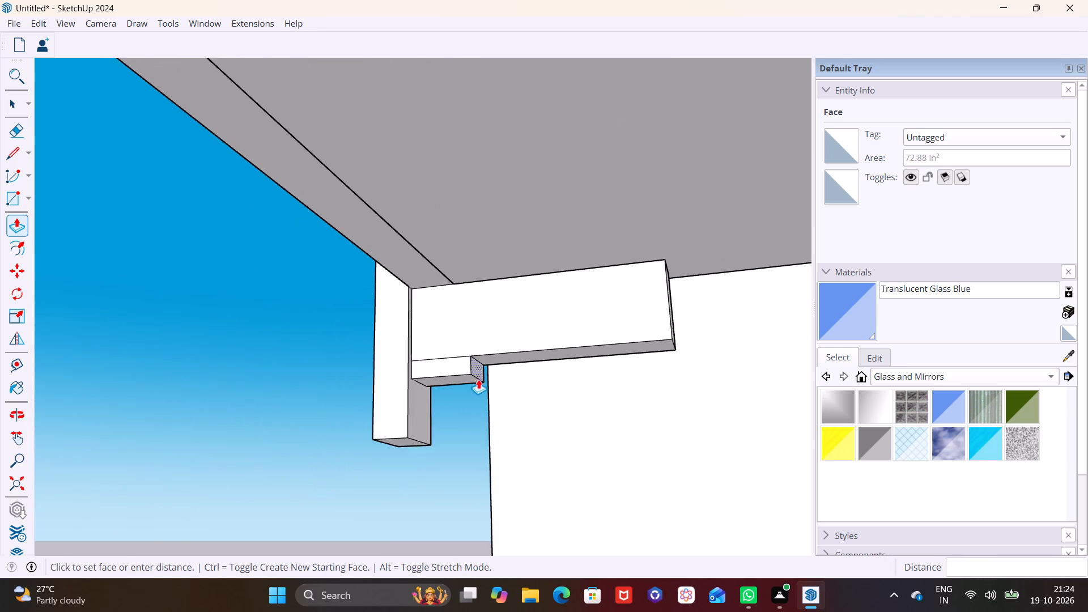
scroll(478, 379, "down", 1)
left_click(657, 340)
scroll(547, 364, "up", 6)
Push/Pull the added beam strip's bottom face down about 1' 6 1/16" to the level of the column's bottom.
key("space")
left_click(529, 374)
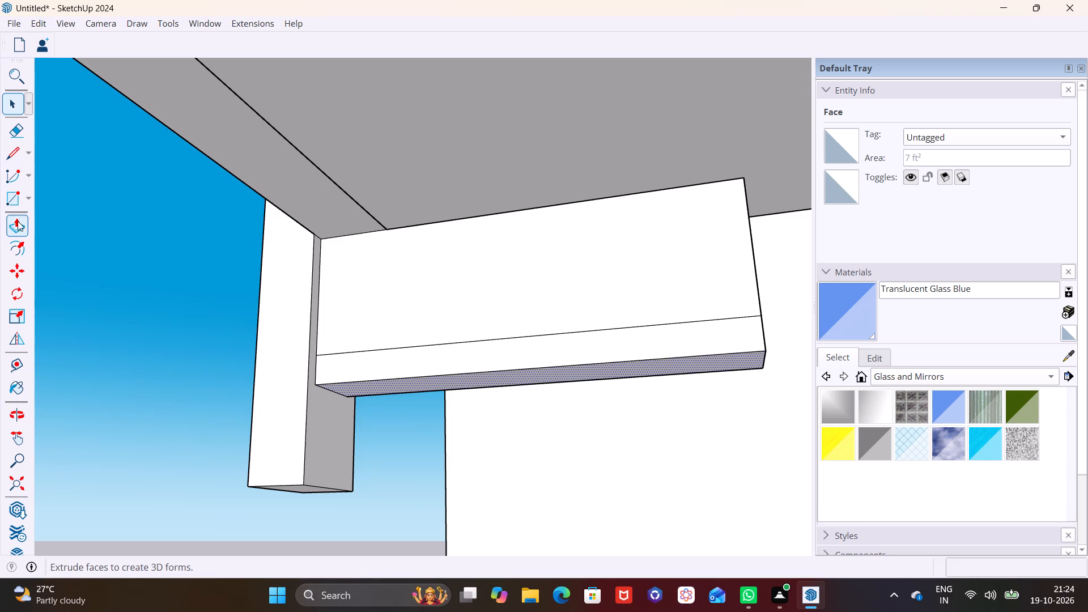
left_click(20, 221)
left_click(378, 387)
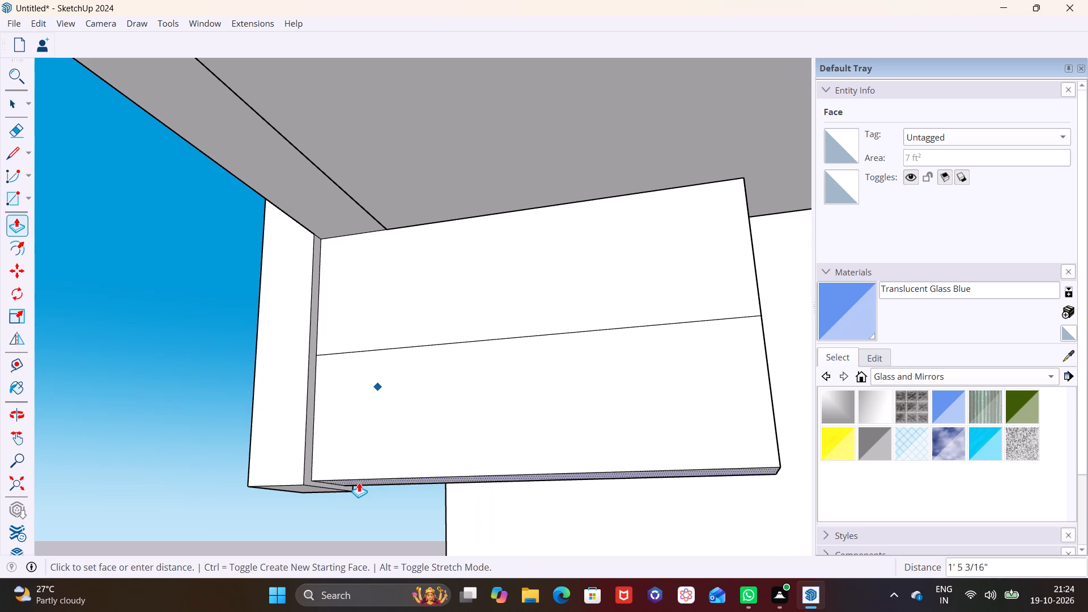
left_click(309, 492)
scroll(482, 411, "down", 12)
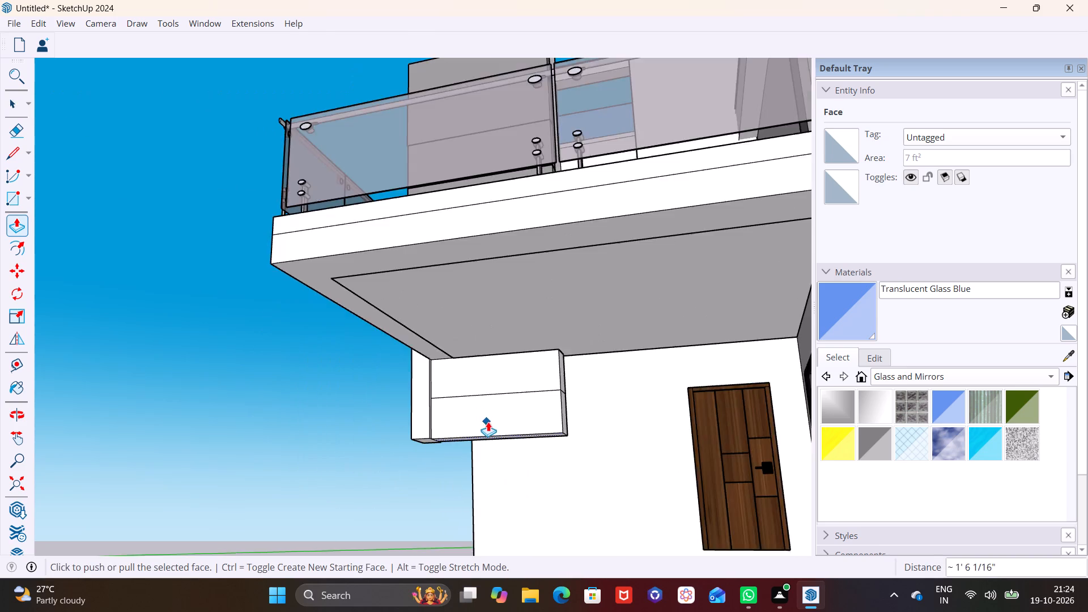
scroll(488, 422, "down", 7)
middle_click_drag(516, 450, 695, 534)
key("space")
left_click(473, 422)
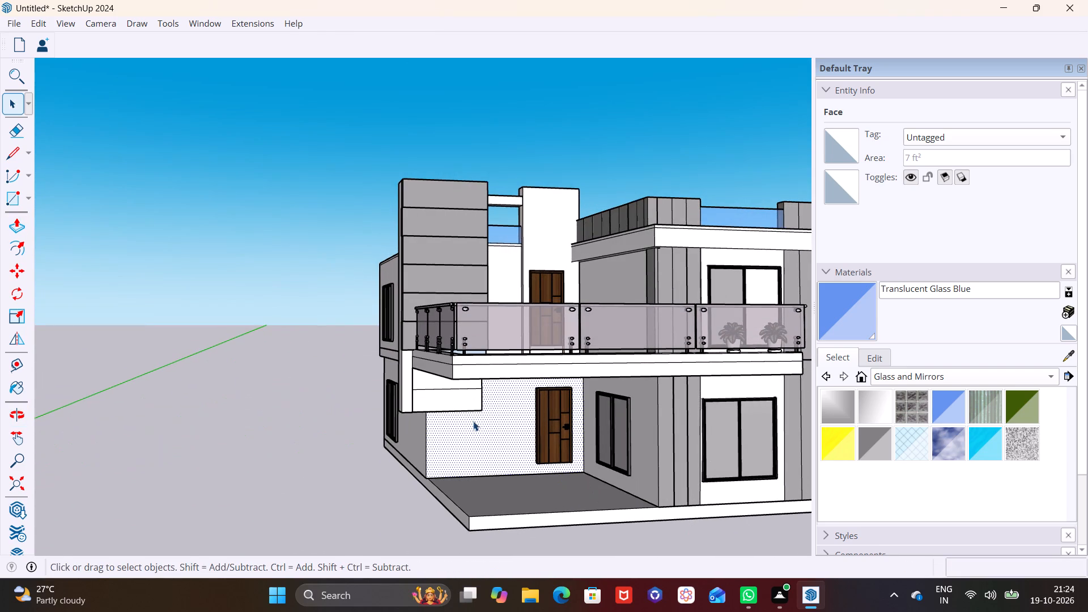
Draw a rectangle of about 7 1/2" by 9 1/16" on the column's narrow outer face, just below the grey cladding.
scroll(449, 407, "up", 9)
scroll(400, 384, "up", 1)
middle_click_drag(400, 383, 482, 396)
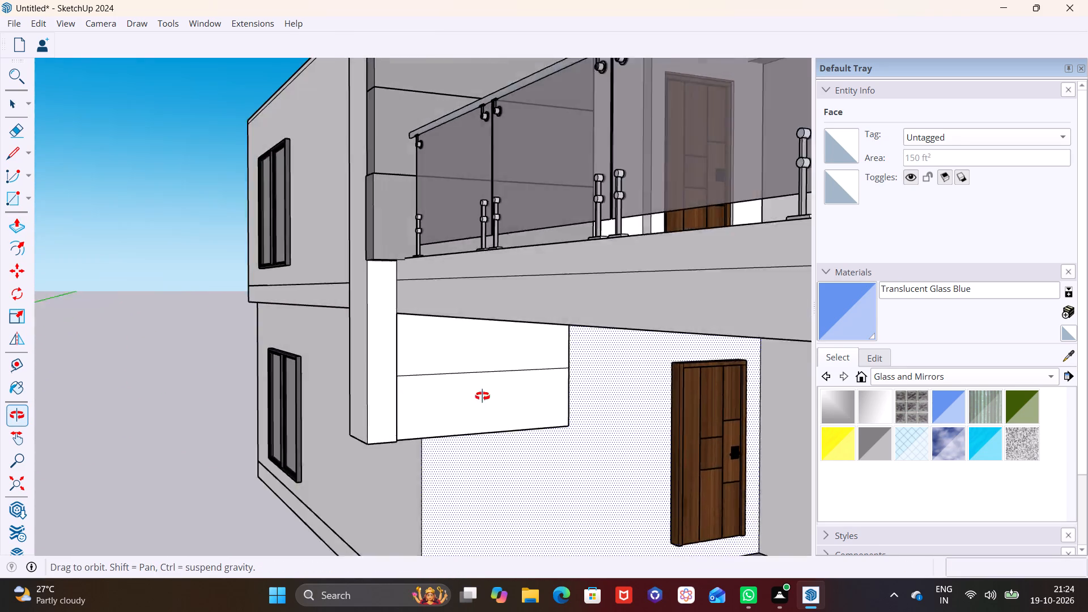
middle_click_drag(482, 396, 626, 396)
middle_click_drag(469, 316, 451, 251)
scroll(426, 193, "up", 6)
middle_click_drag(417, 218, 371, 158)
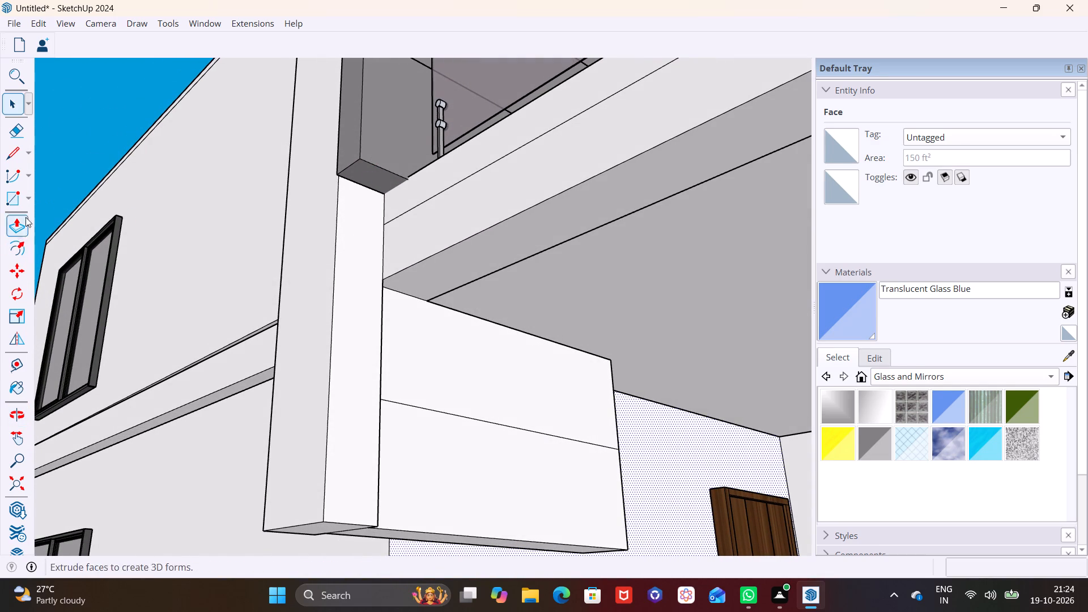
left_click(27, 199)
left_click_drag(38, 221, 44, 220)
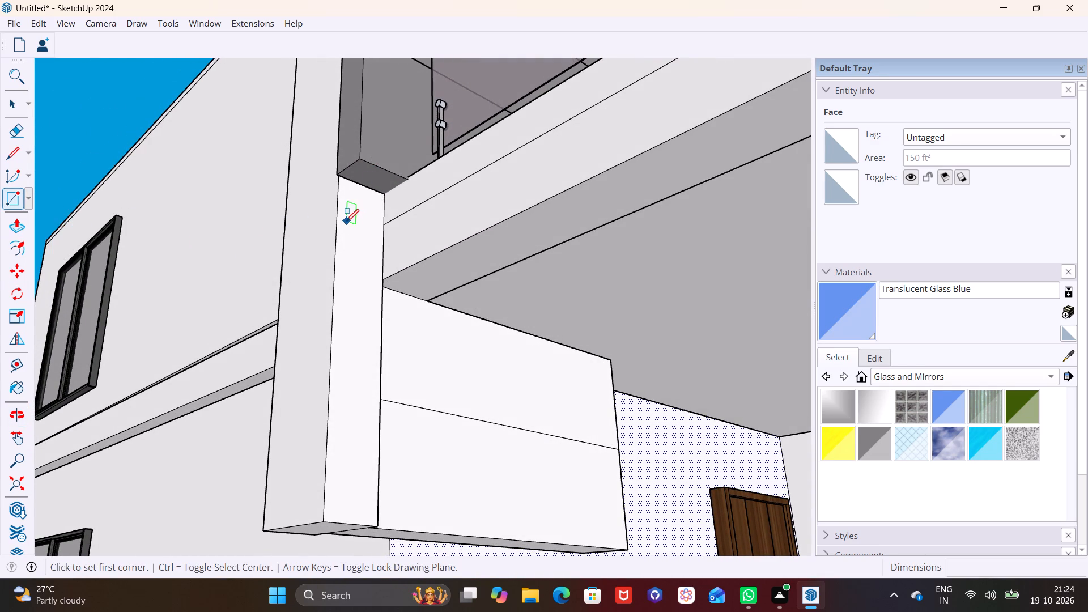
left_click(346, 222)
left_click(377, 274)
left_click(364, 254)
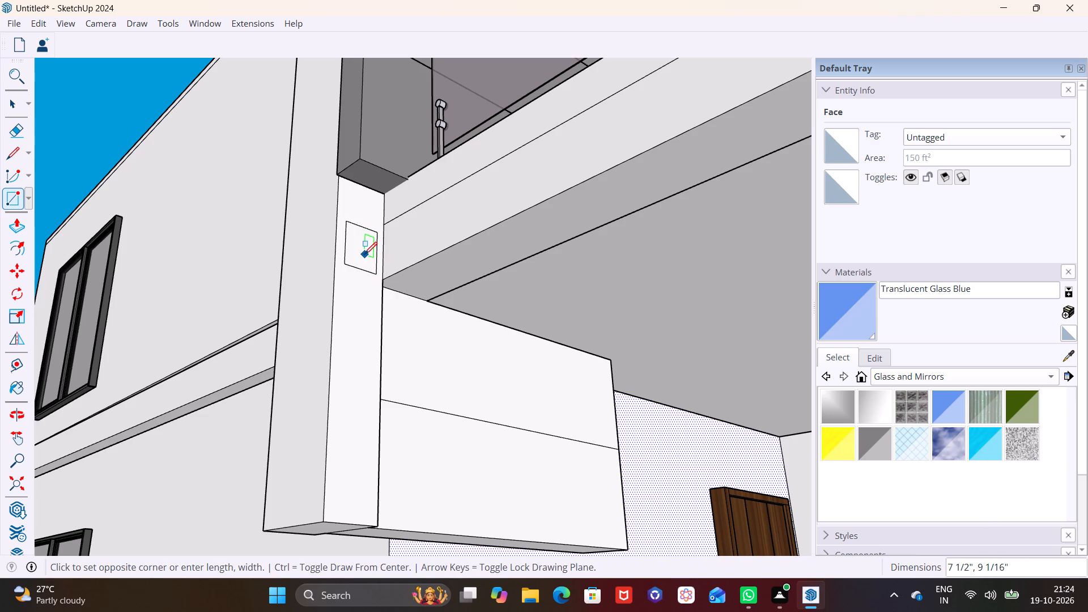
key("space")
Push/Pull the small rectangle outward from the column face to form a block beneath the cladding.
left_click(362, 254)
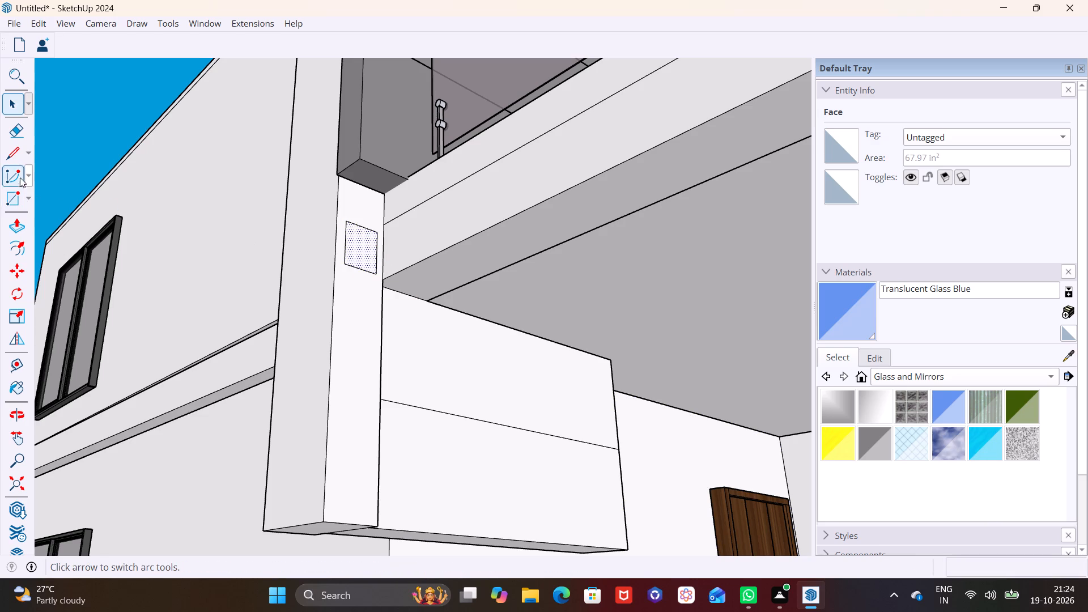
left_click(20, 228)
left_click(368, 247)
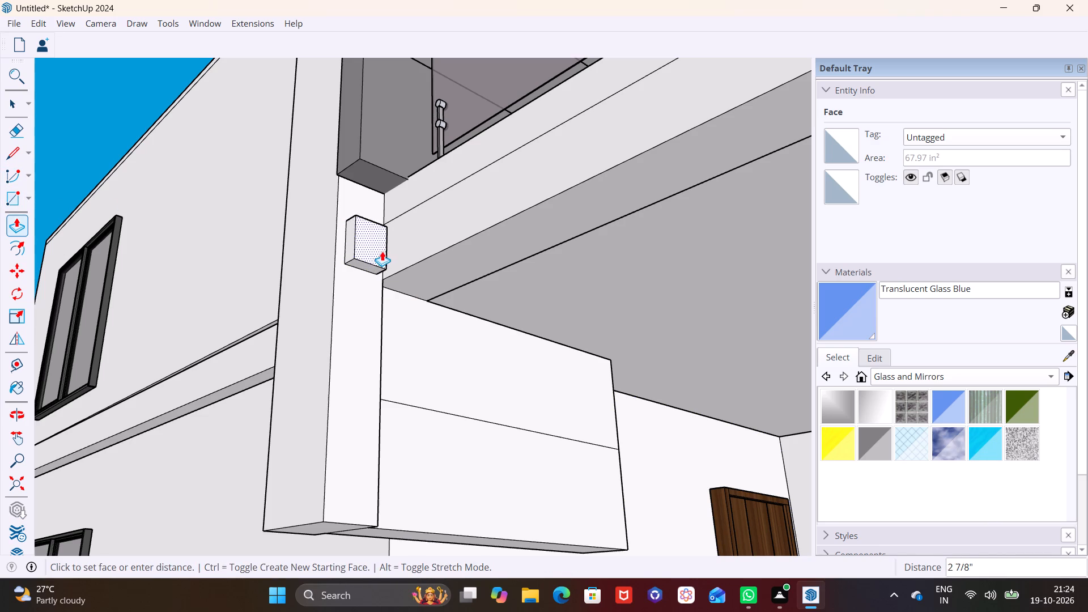
left_click(392, 174)
Push/Pull the block's outer side face about 2 3/16" outward to the column's edge.
middle_click_drag(352, 227, 354, 316)
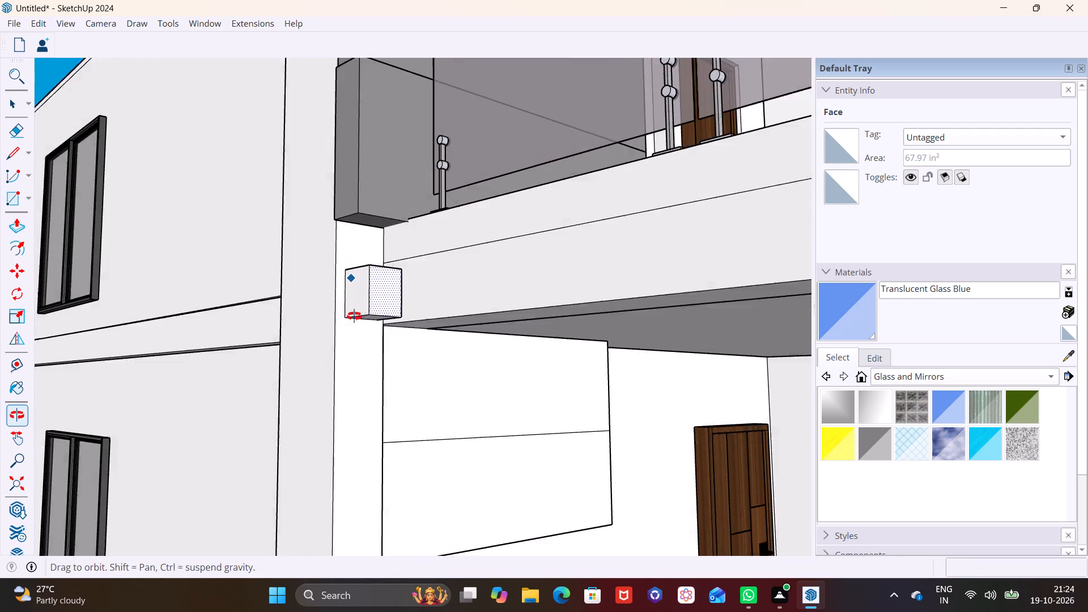
middle_click_drag(354, 316, 351, 328)
left_click(15, 111)
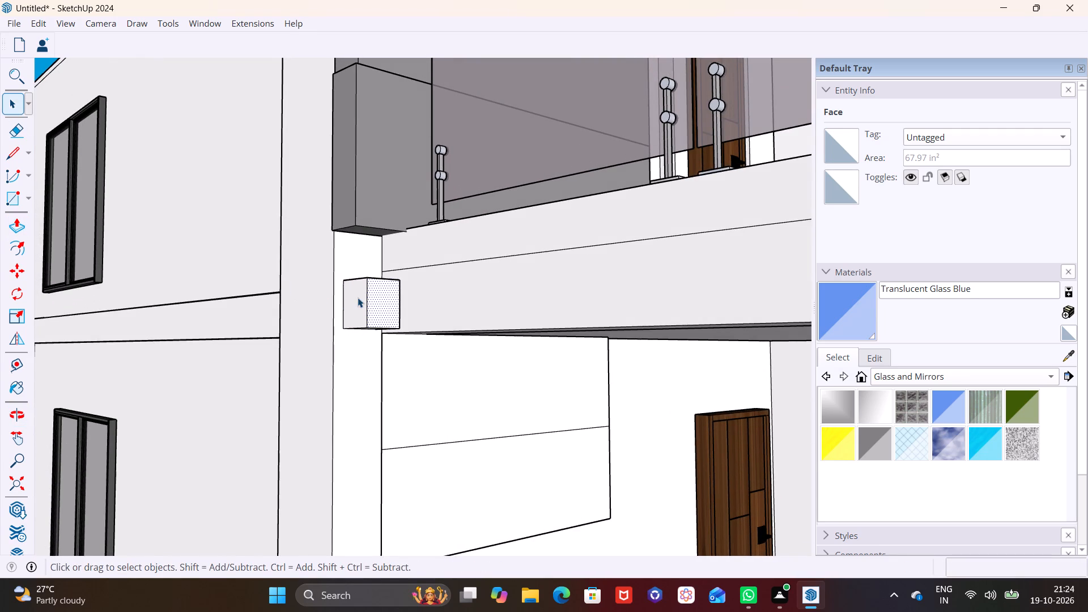
left_click(358, 297)
left_click(22, 228)
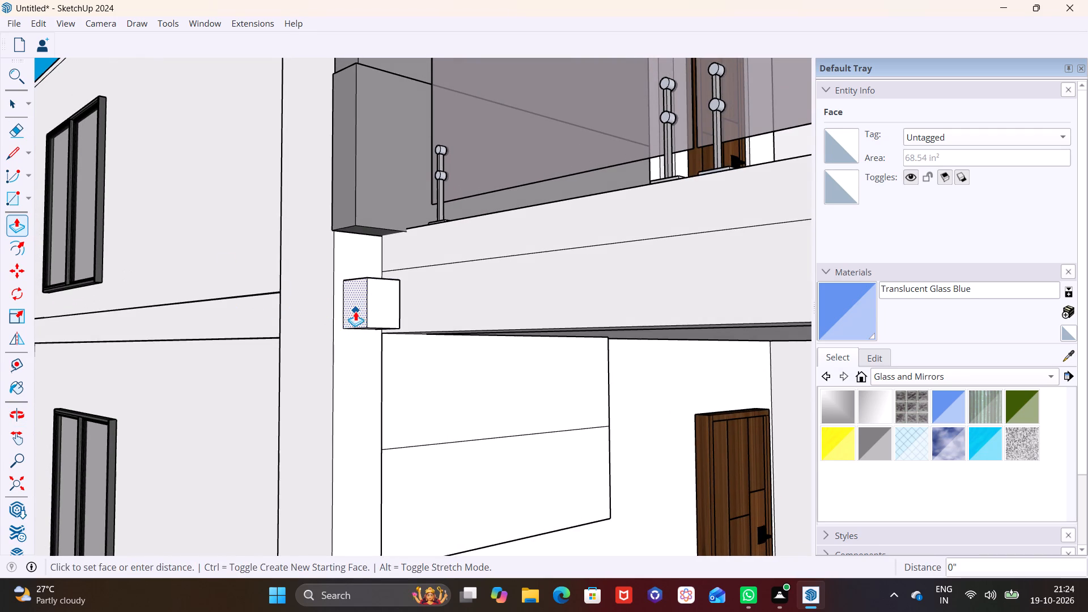
left_click(355, 311)
left_click(337, 347)
middle_click_drag(385, 265, 370, 314)
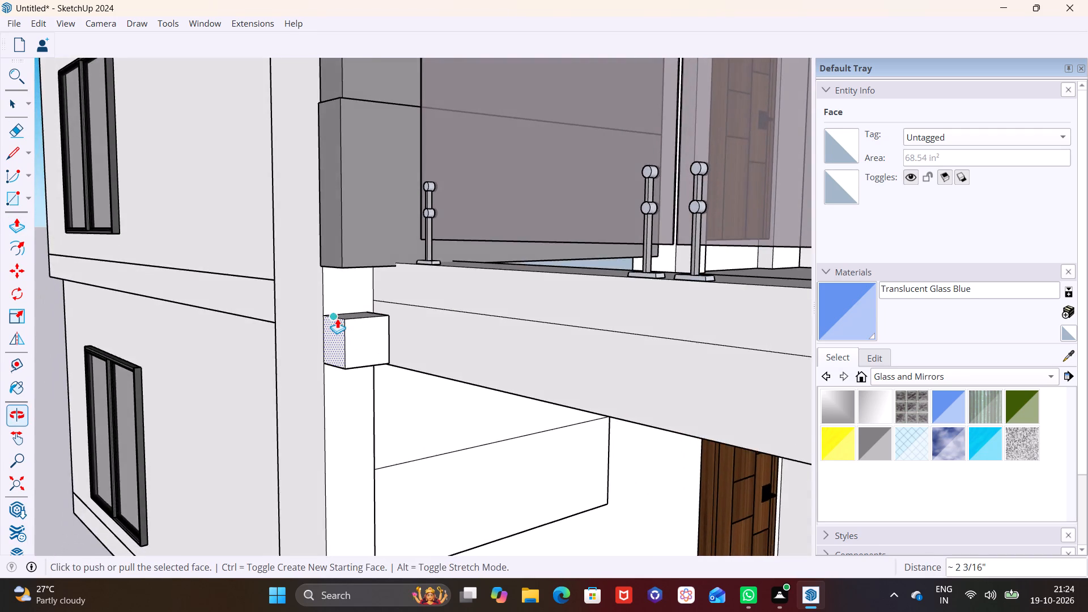
Push/Pull the block's top face up about 9 1/4" to meet the underside of the grey cladding.
scroll(337, 318, "up", 6)
left_click(16, 109)
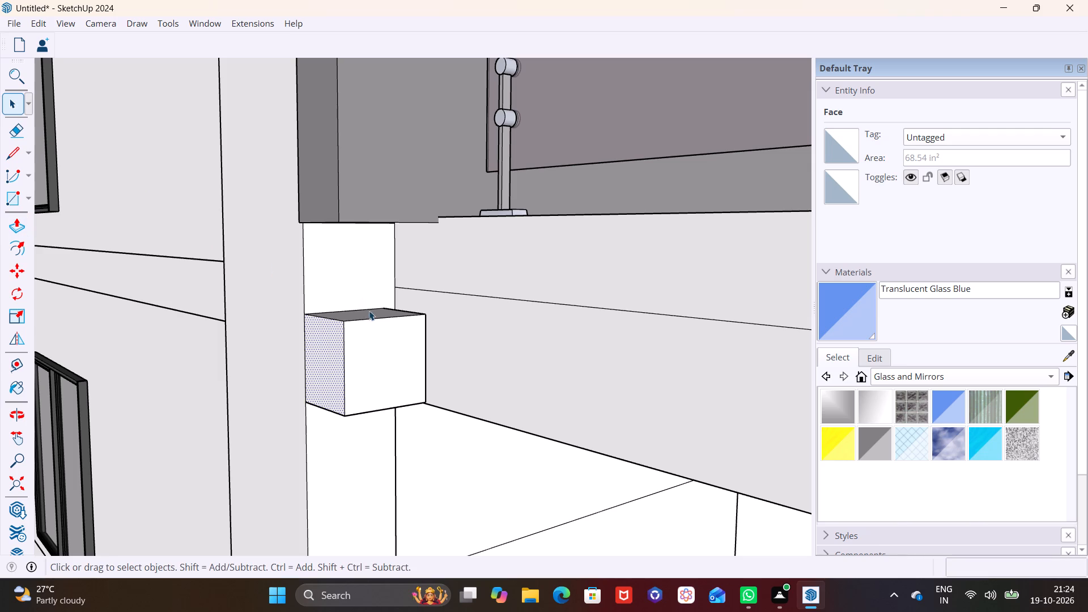
left_click(370, 314)
left_click_drag(17, 227, 22, 226)
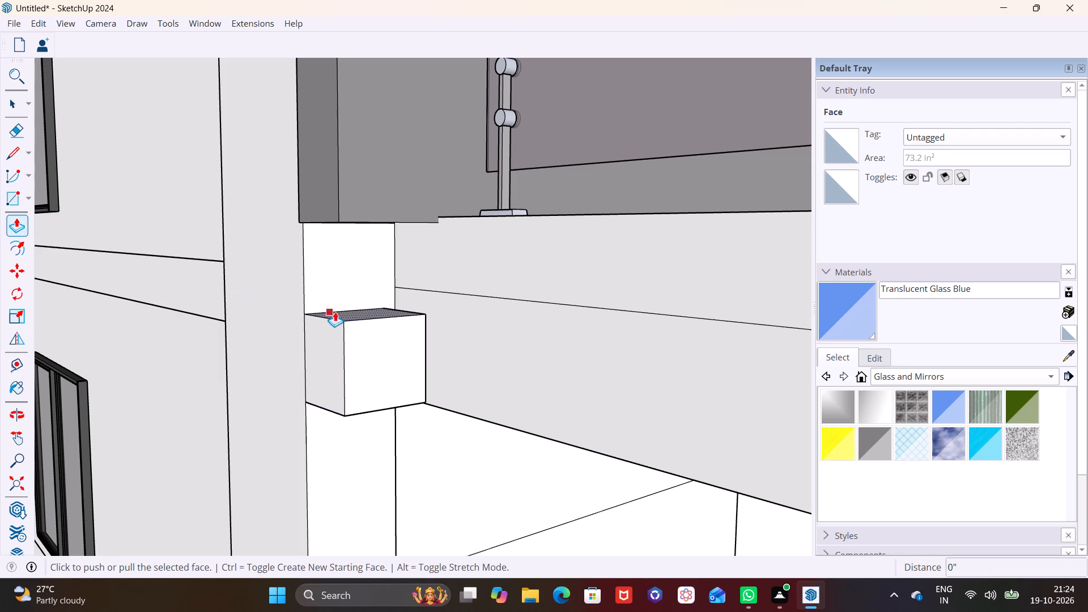
left_click(355, 316)
left_click(338, 220)
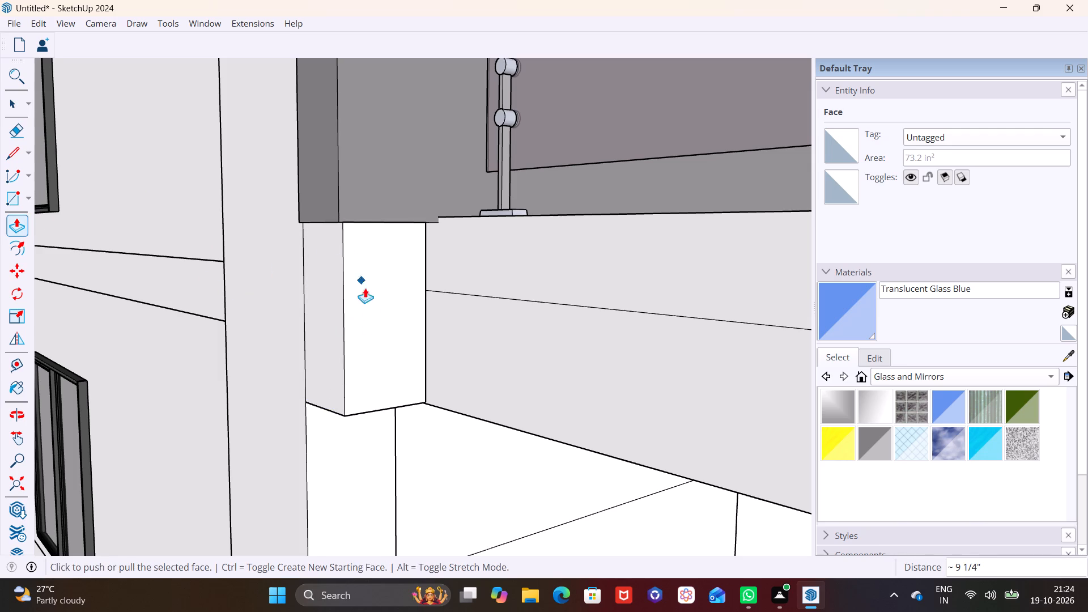
Push/Pull the heightened block's outer side face out about 7/16" to line up with the cladding above.
scroll(374, 391, "down", 1)
middle_click_drag(376, 382, 389, 256)
scroll(303, 140, "up", 2)
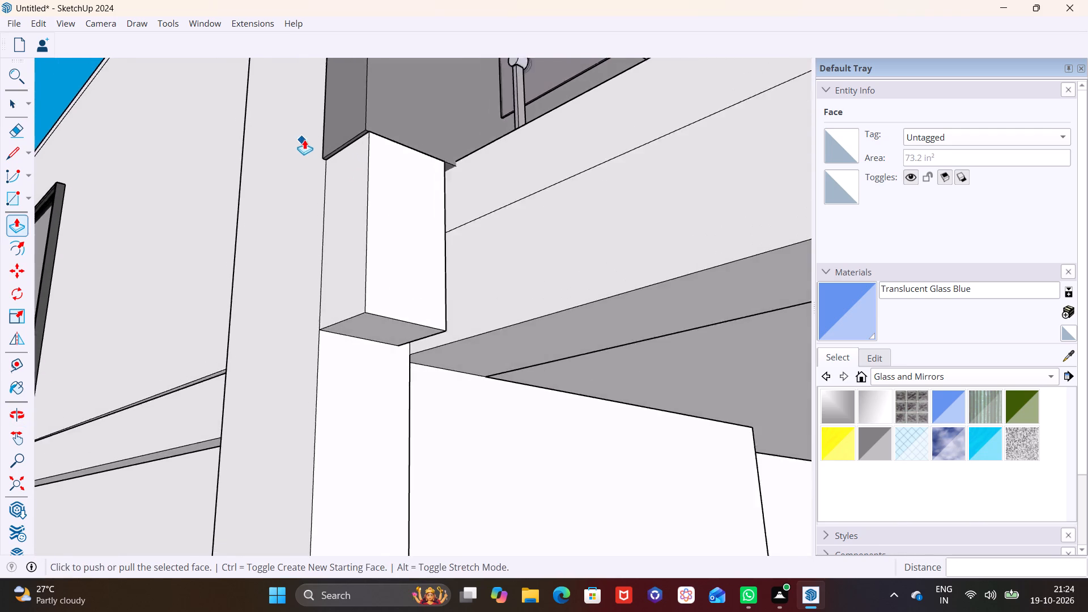
scroll(304, 139, "up", 5)
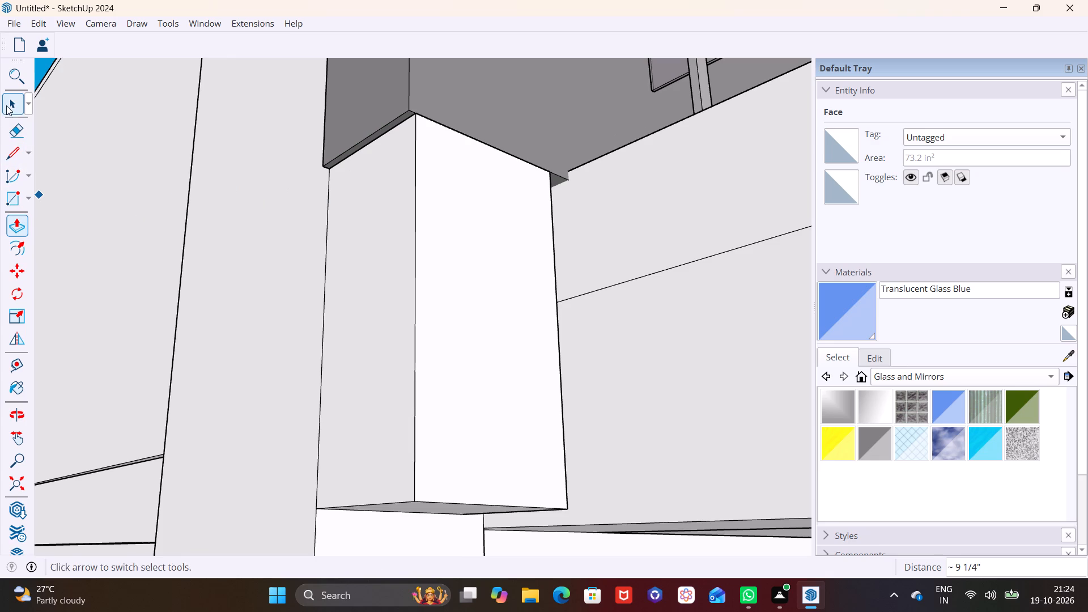
left_click_drag(6, 105, 31, 106)
left_click(373, 258)
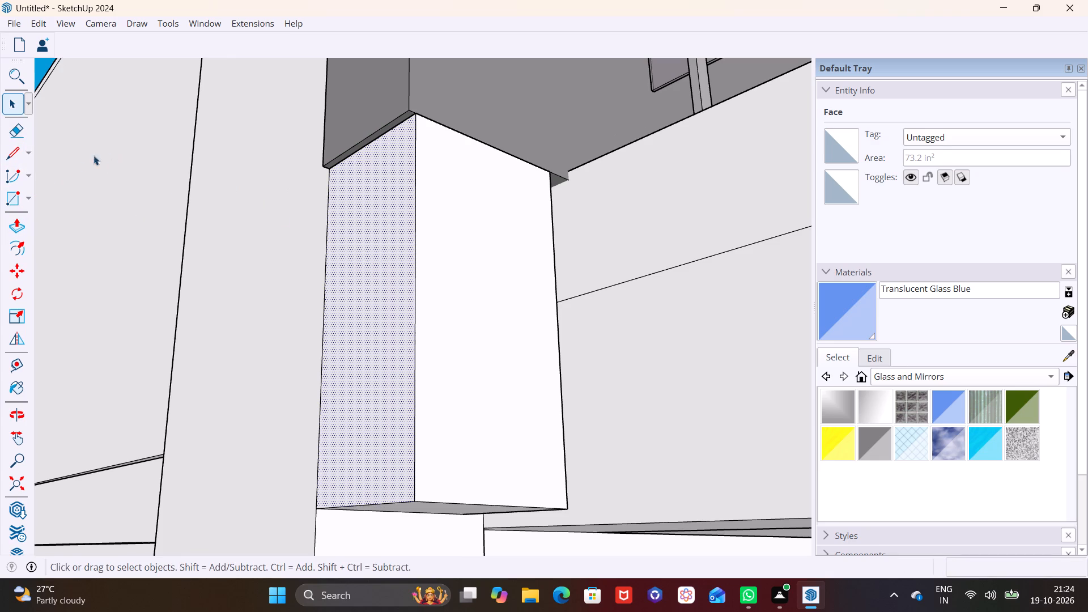
left_click(17, 224)
left_click(377, 171)
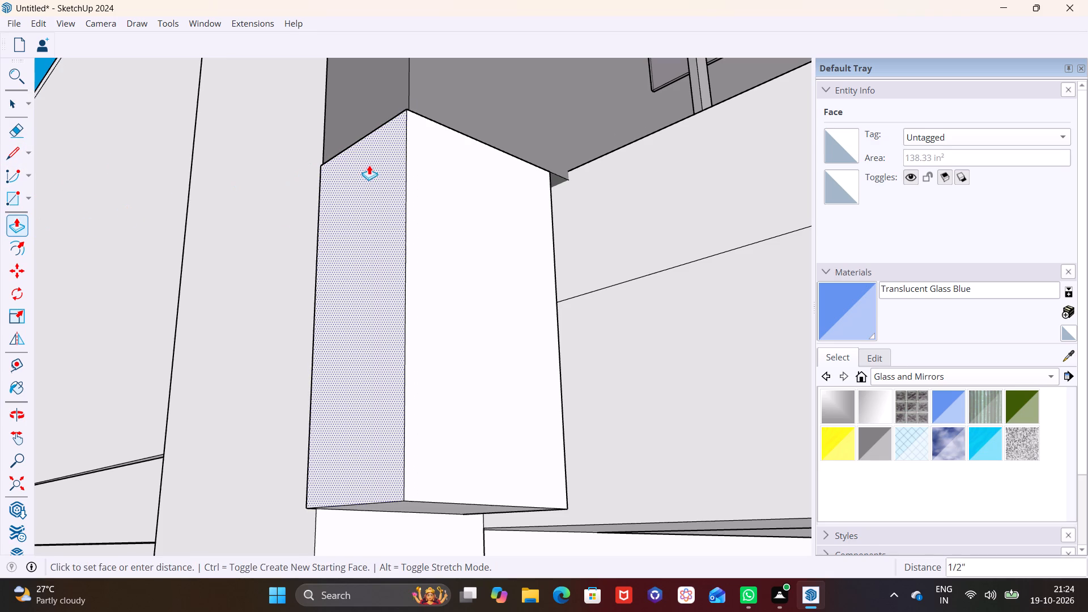
left_click(403, 92)
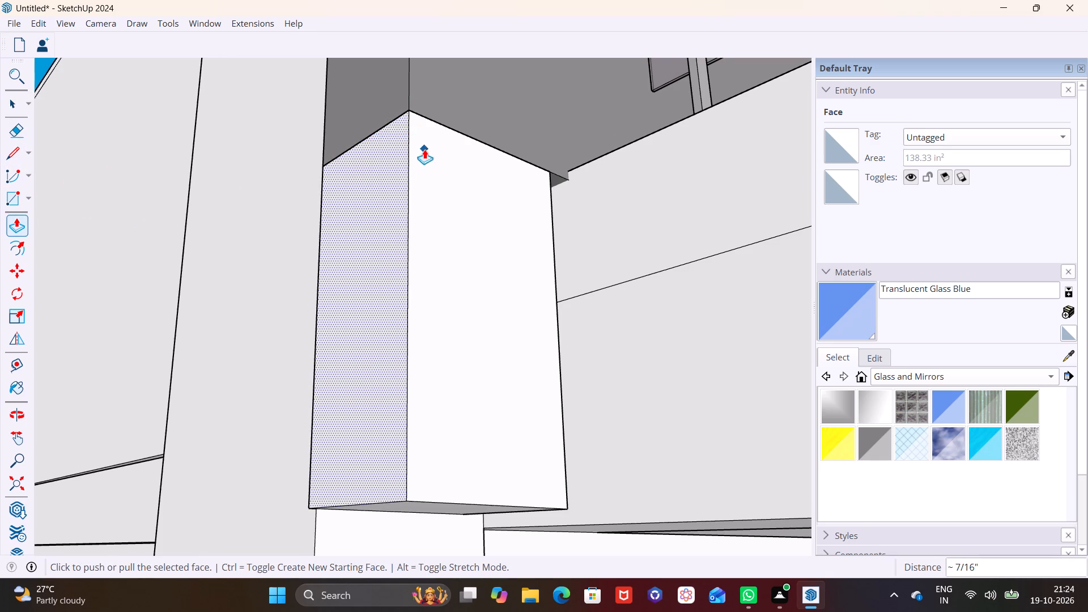
Push/Pull the block's bottom face down about 3' 11 1/4" to the column's lower end.
scroll(429, 163, "down", 10)
scroll(453, 279, "down", 2)
middle_click_drag(454, 280, 399, 167)
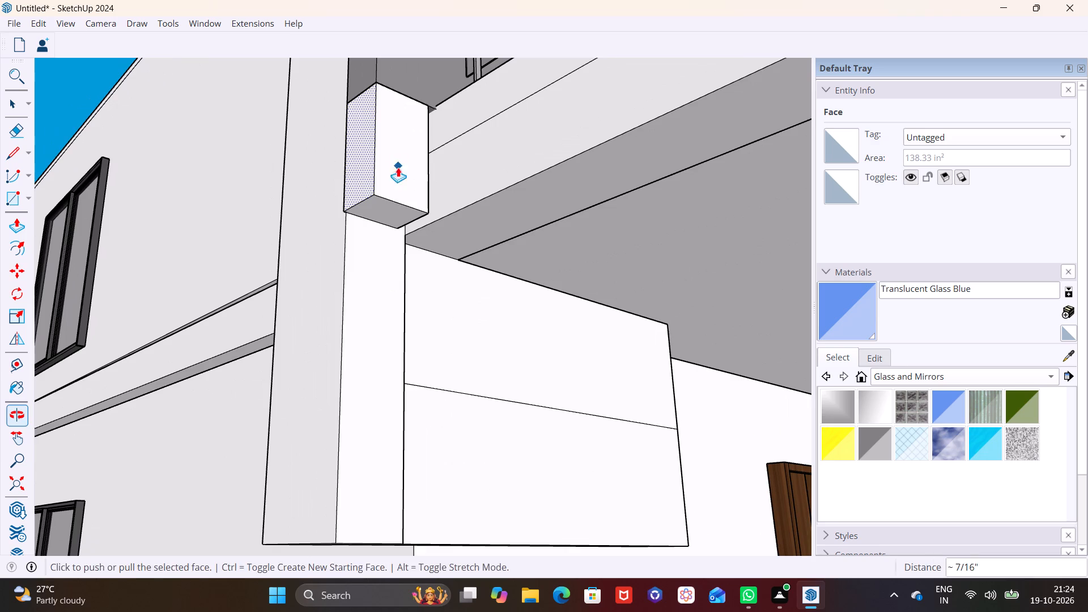
middle_click_drag(401, 206, 400, 148, "shift")
key("space")
left_click(386, 161)
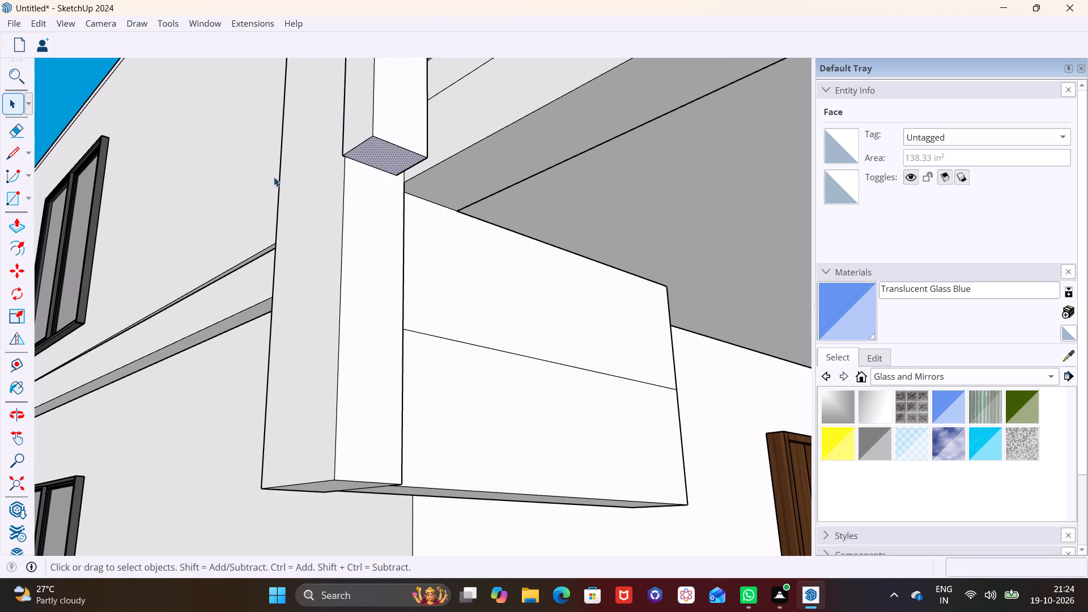
left_click(17, 222)
left_click(386, 160)
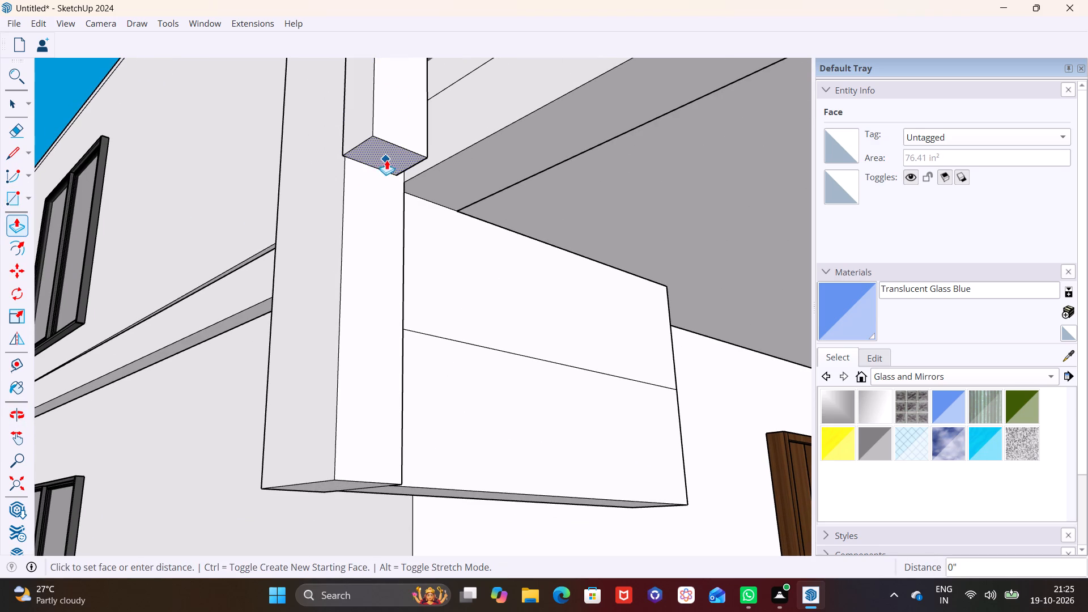
left_click(321, 484)
scroll(423, 291, "down", 3)
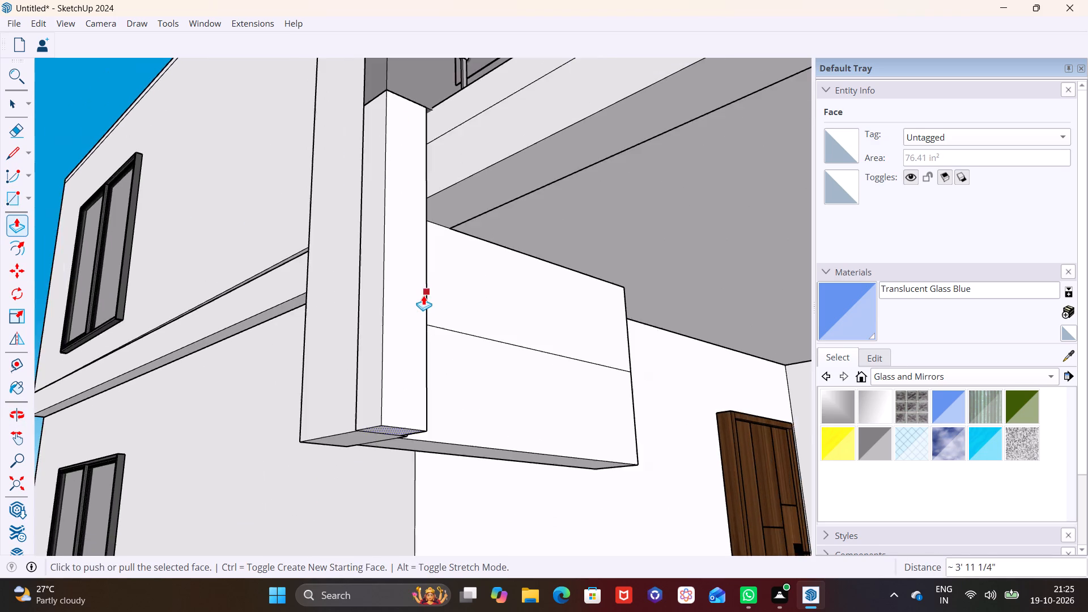
middle_click_drag(426, 283, 354, 386)
scroll(411, 304, "down", 1)
scroll(361, 252, "down", 3)
middle_click_drag(371, 209, 337, 250)
scroll(356, 219, "up", 2)
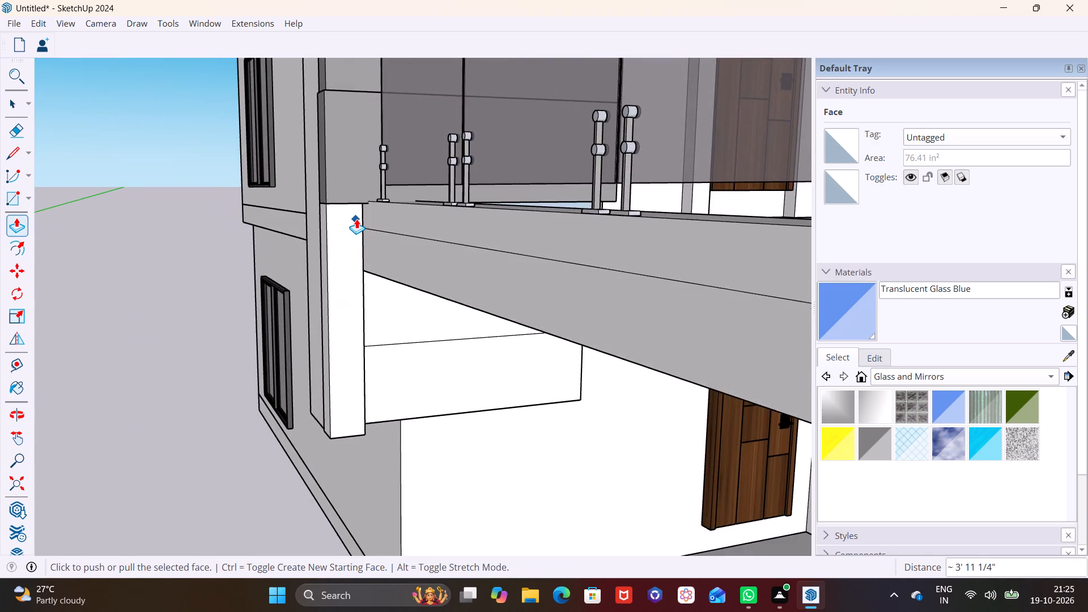
Push/Pull the column block's narrow rear face inward by 9/16" and about 1" more, up to the adjoining thin strip.
scroll(356, 219, "up", 4)
middle_click_drag(357, 199, 596, 100)
middle_click_drag(449, 201, 364, 373)
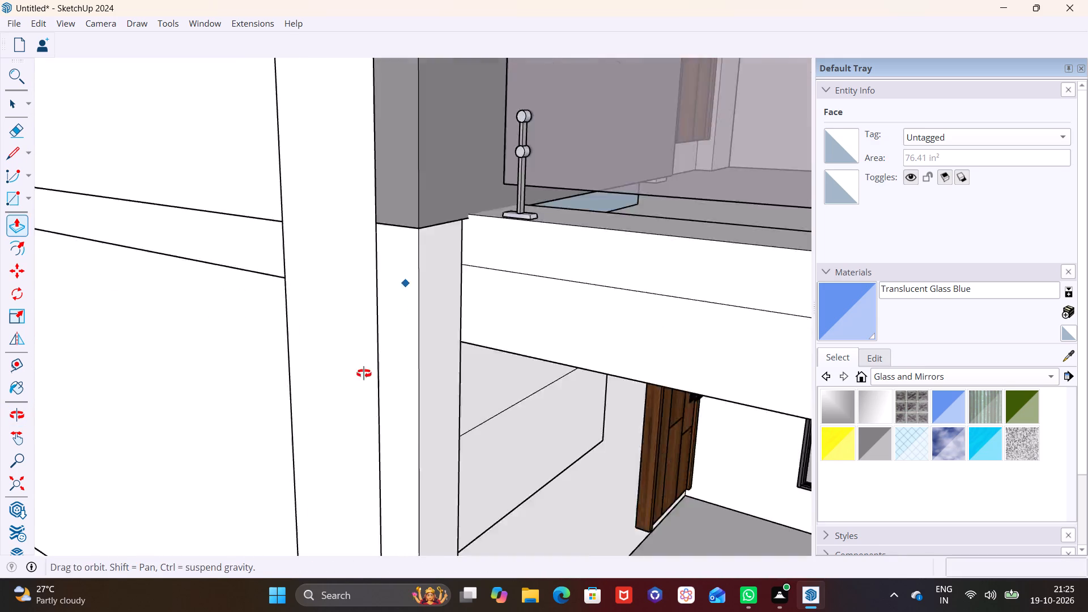
middle_click_drag(364, 373, 358, 386)
scroll(404, 331, "down", 9)
middle_click_drag(408, 348, 285, 254)
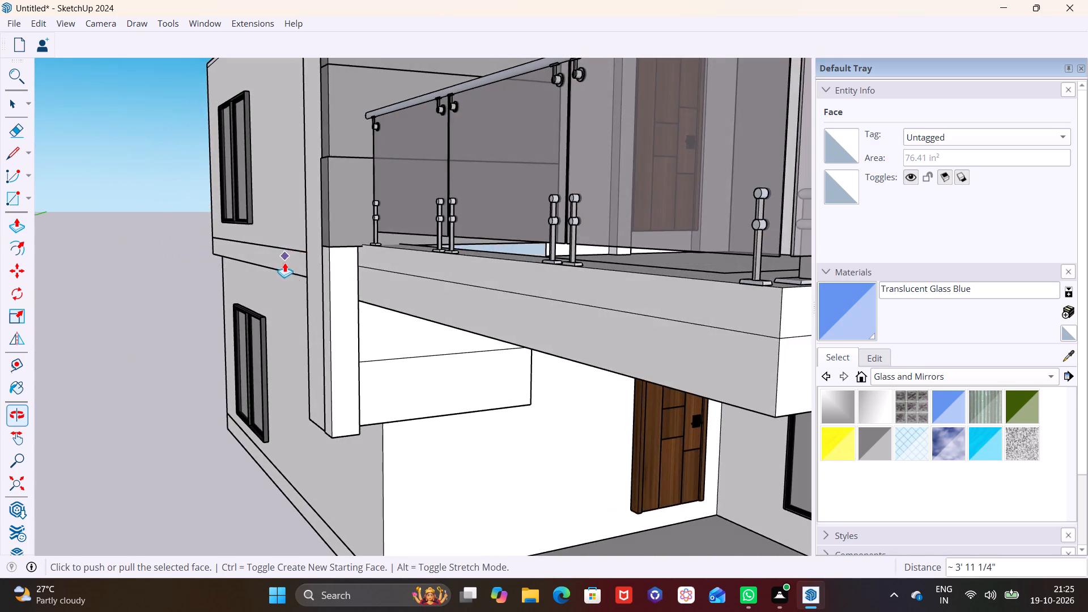
scroll(324, 317, "up", 3)
middle_click_drag(365, 355, 297, 309)
scroll(337, 314, "up", 1)
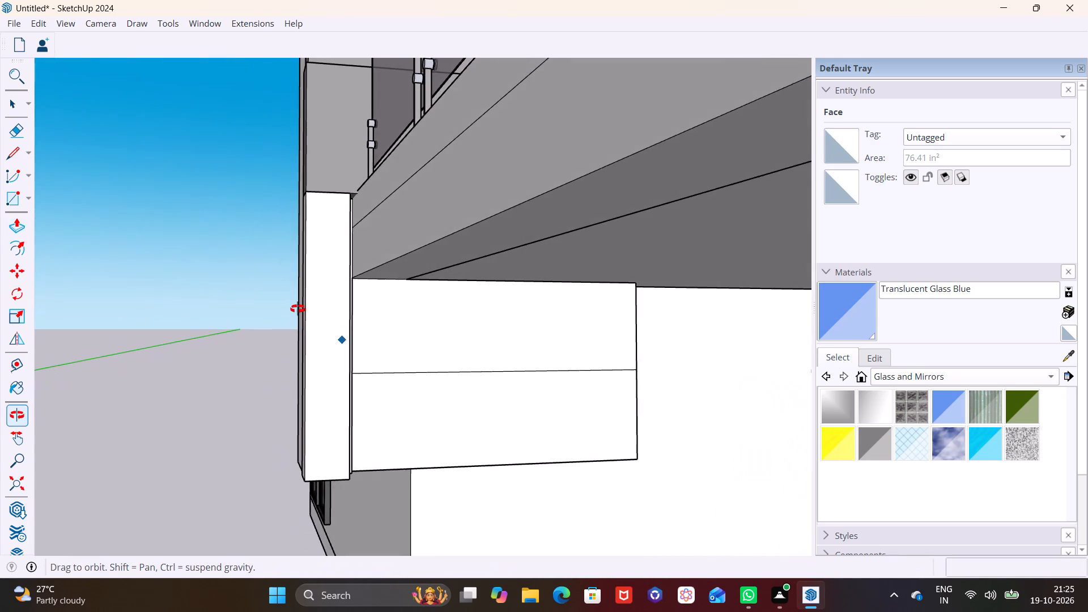
middle_click_drag(297, 309, 291, 307)
scroll(311, 376, "up", 2)
middle_click_drag(373, 334, 283, 333)
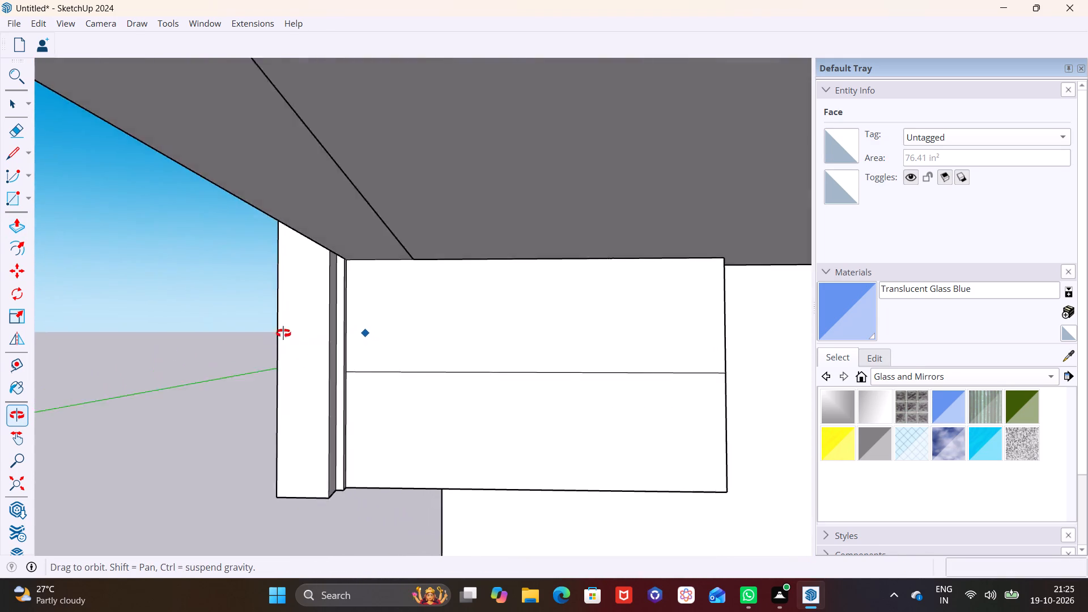
middle_click_drag(283, 333, 252, 333)
scroll(335, 328, "up", 8)
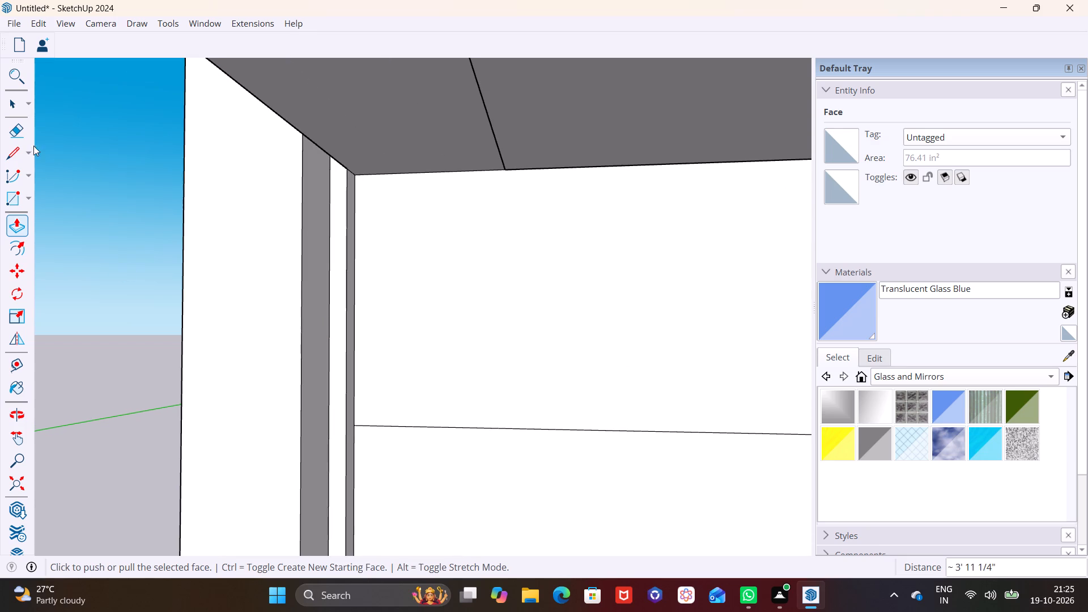
left_click(11, 107)
left_click(313, 295)
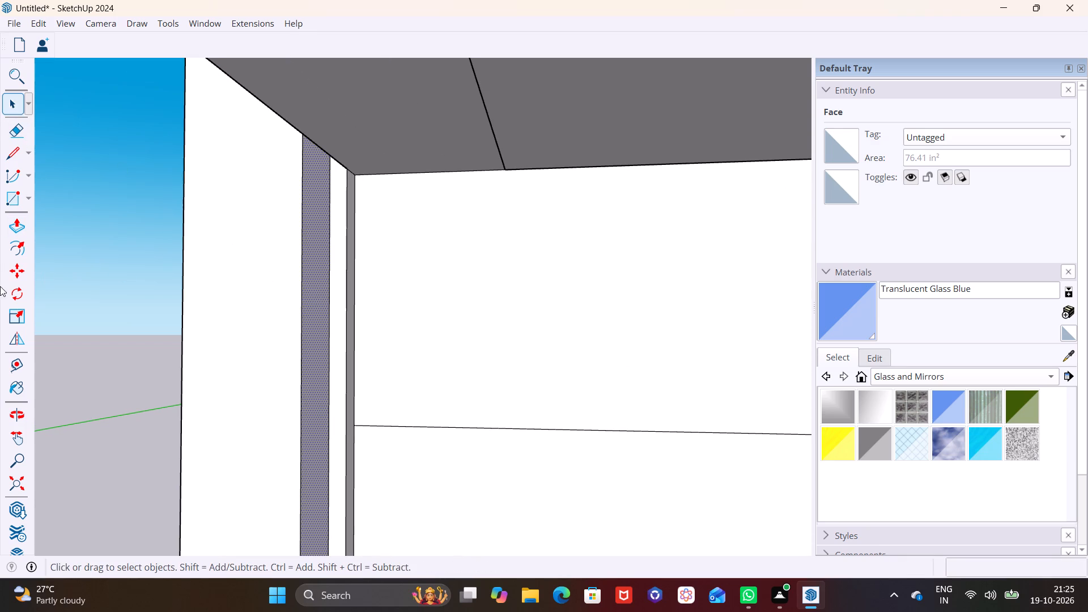
left_click(15, 227)
left_click_drag(312, 313, 318, 312)
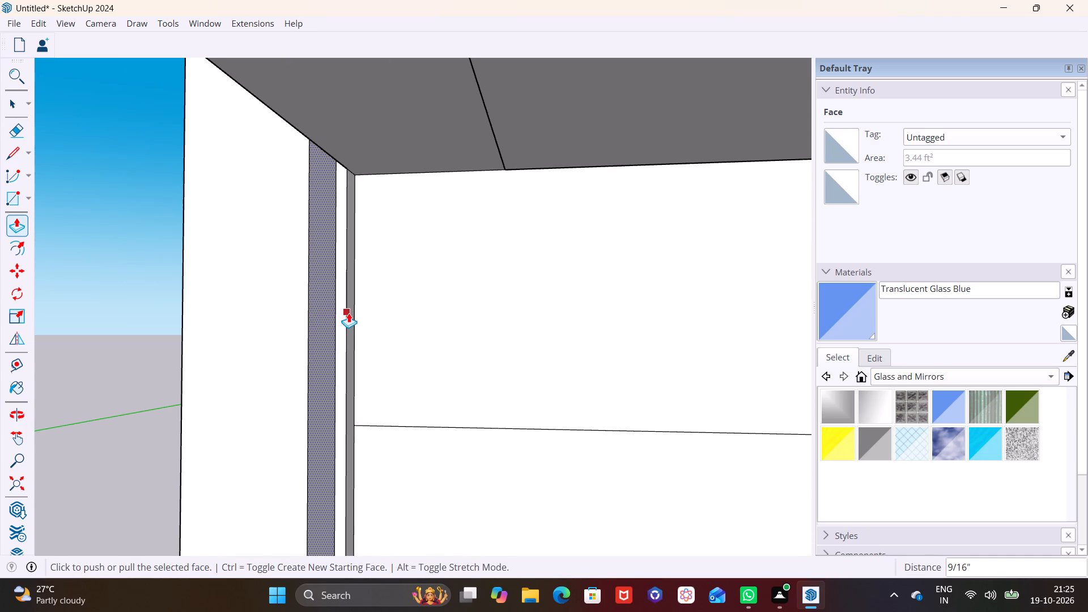
left_click(347, 304)
left_click(367, 308)
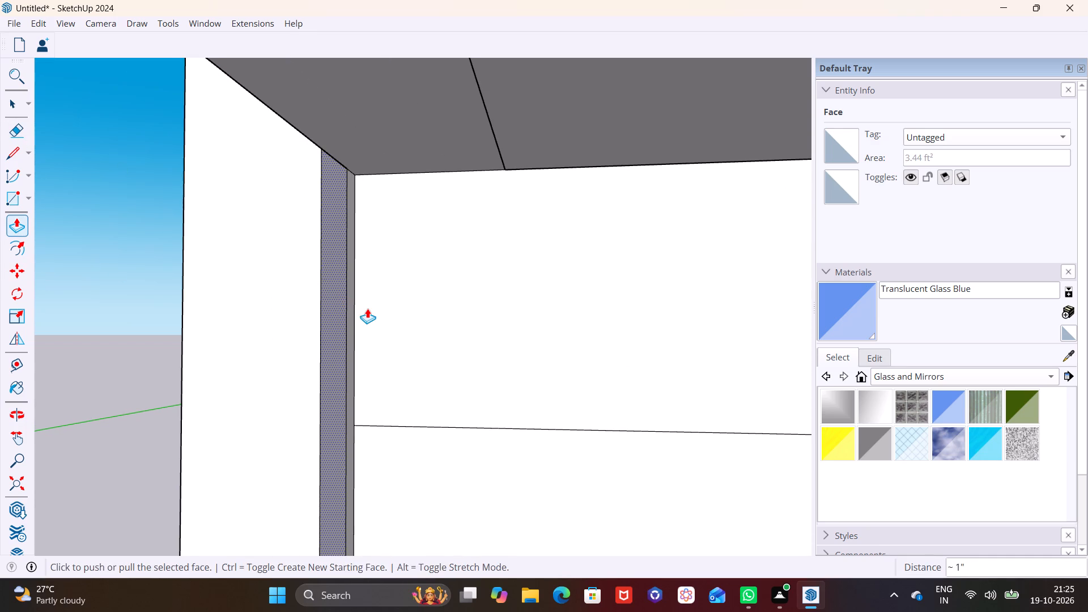
Push/Pull the upper half of the beam face beneath the slab outward, finishing with a 7 9/16" pull flush with the column.
scroll(323, 315, "down", 8)
middle_click_drag(352, 336, 486, 348)
middle_click_drag(364, 348, 361, 346)
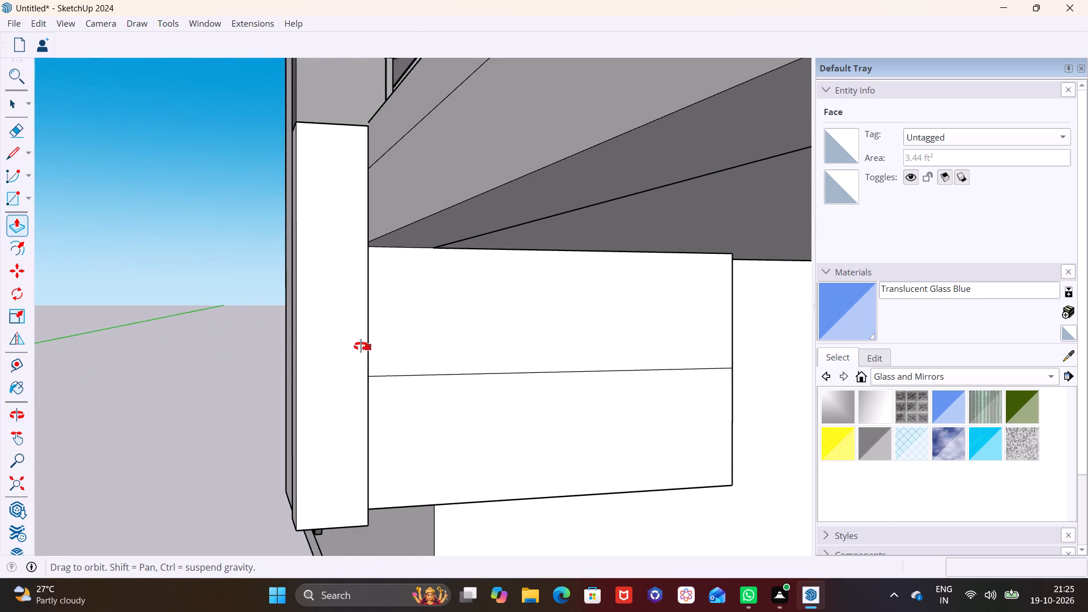
middle_click_drag(361, 346, 79, 299)
scroll(479, 298, "down", 6)
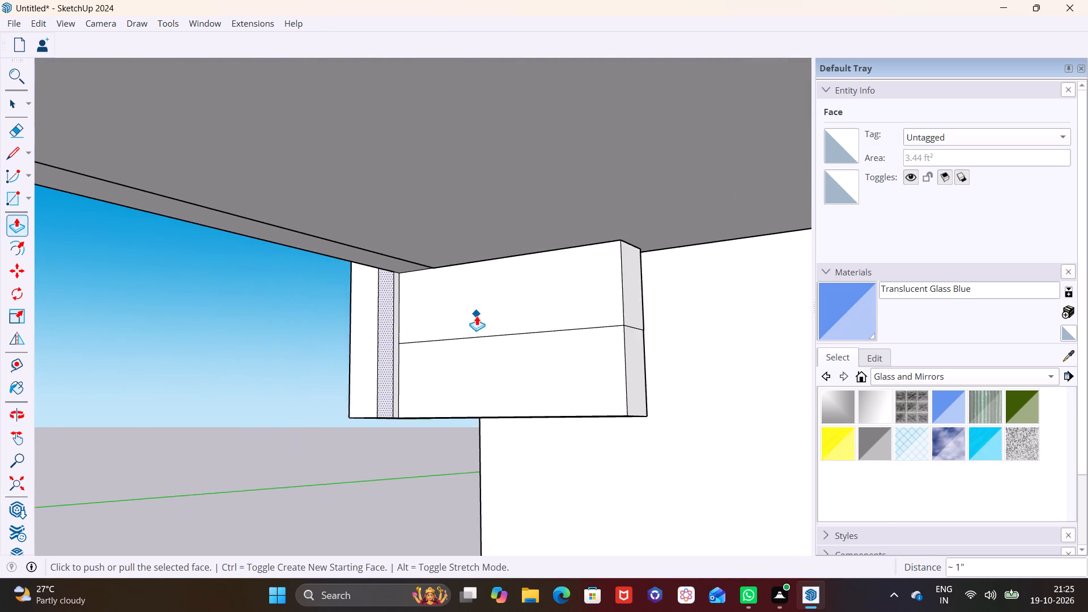
middle_click_drag(473, 316, 409, 349)
scroll(413, 311, "up", 3)
key("space")
left_click(448, 324)
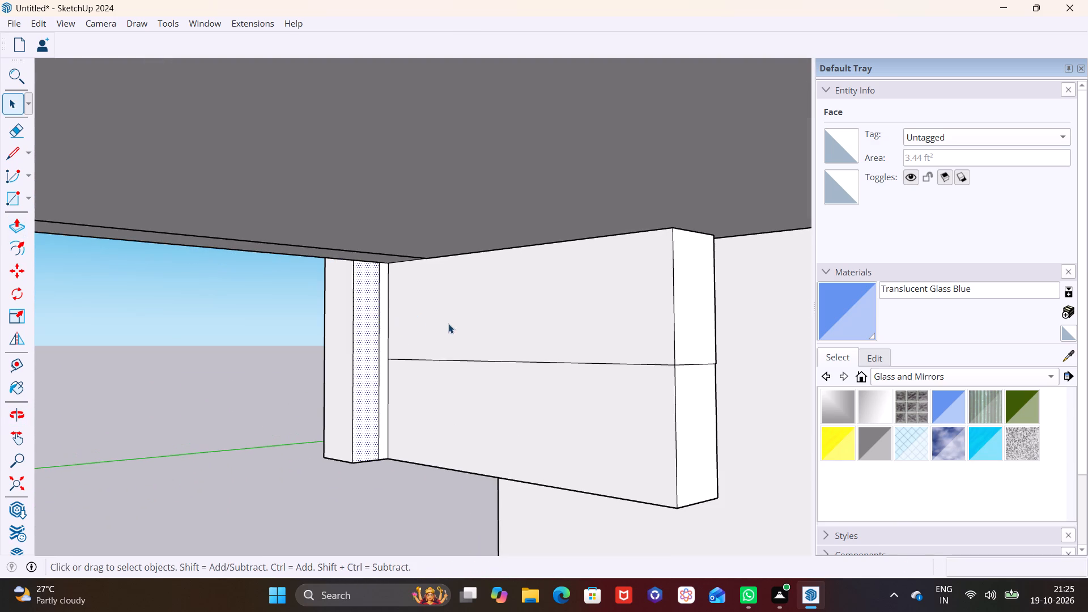
left_click(15, 233)
left_click(469, 308)
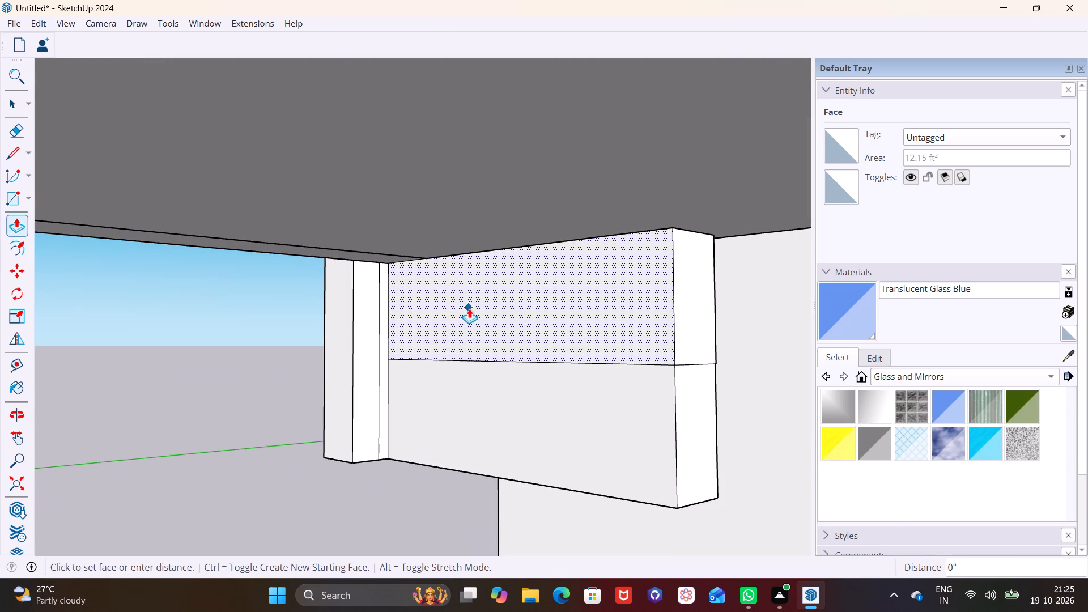
left_click(379, 312)
left_click(402, 305)
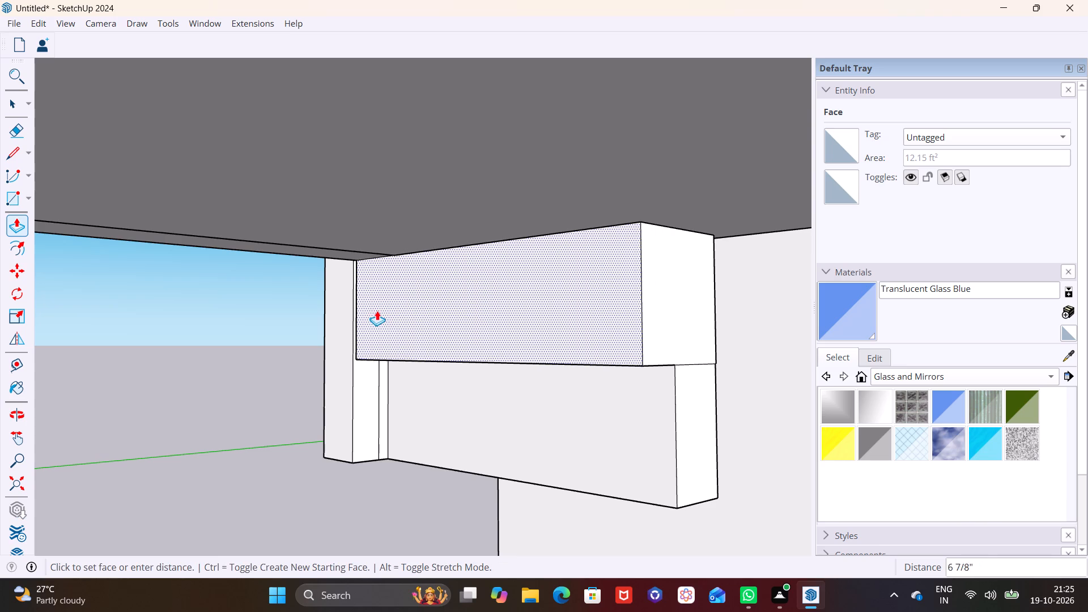
left_click(354, 381)
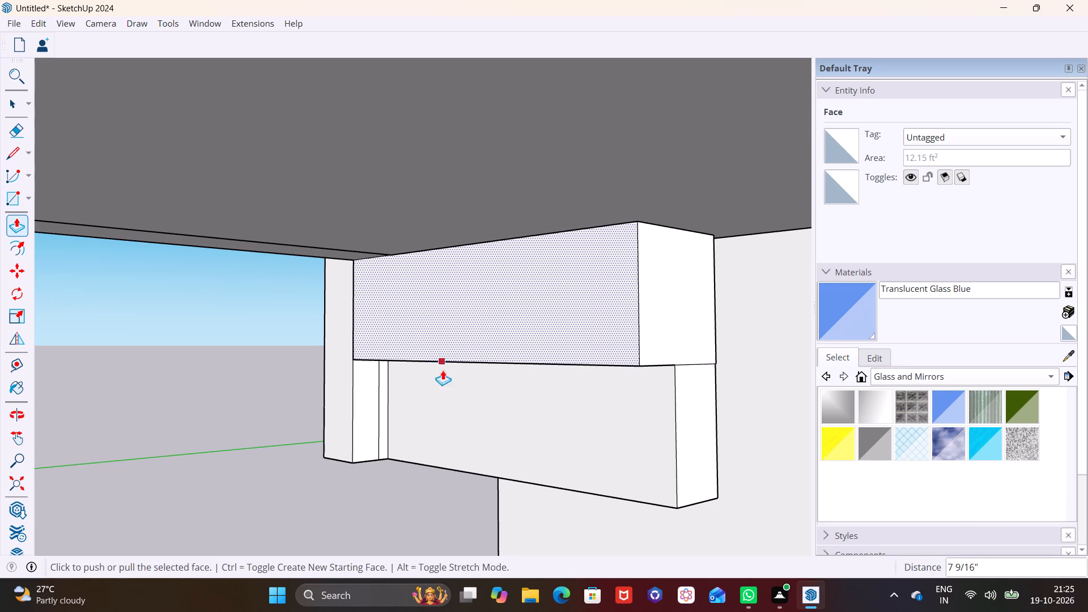
Push/Pull the lower half of the beam's long face outward by the same 7 9/16" distance.
key("space")
left_click(459, 392)
left_click(12, 225)
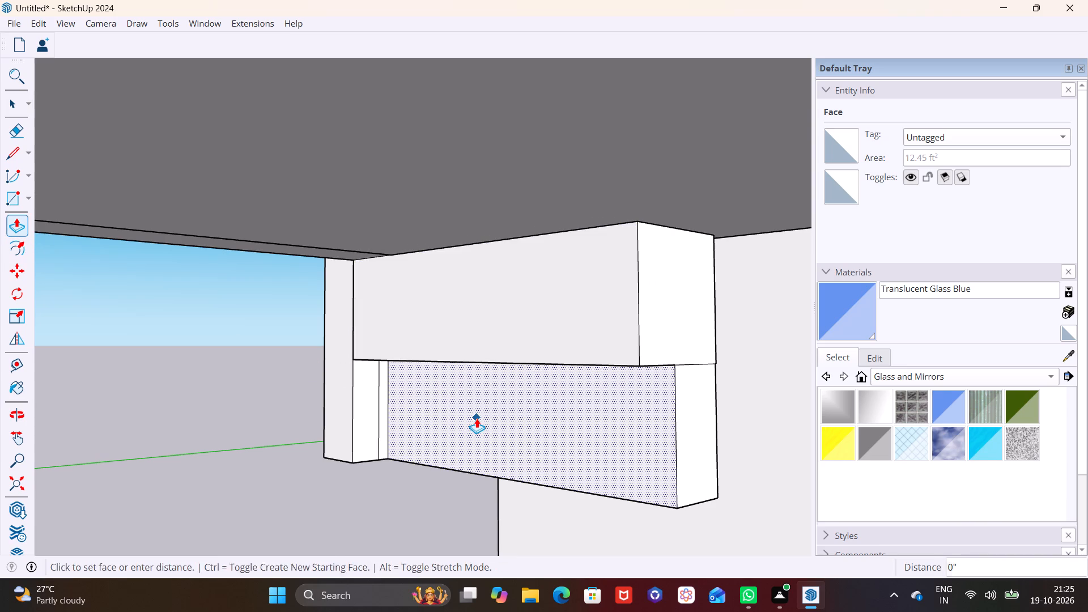
double_click(477, 418)
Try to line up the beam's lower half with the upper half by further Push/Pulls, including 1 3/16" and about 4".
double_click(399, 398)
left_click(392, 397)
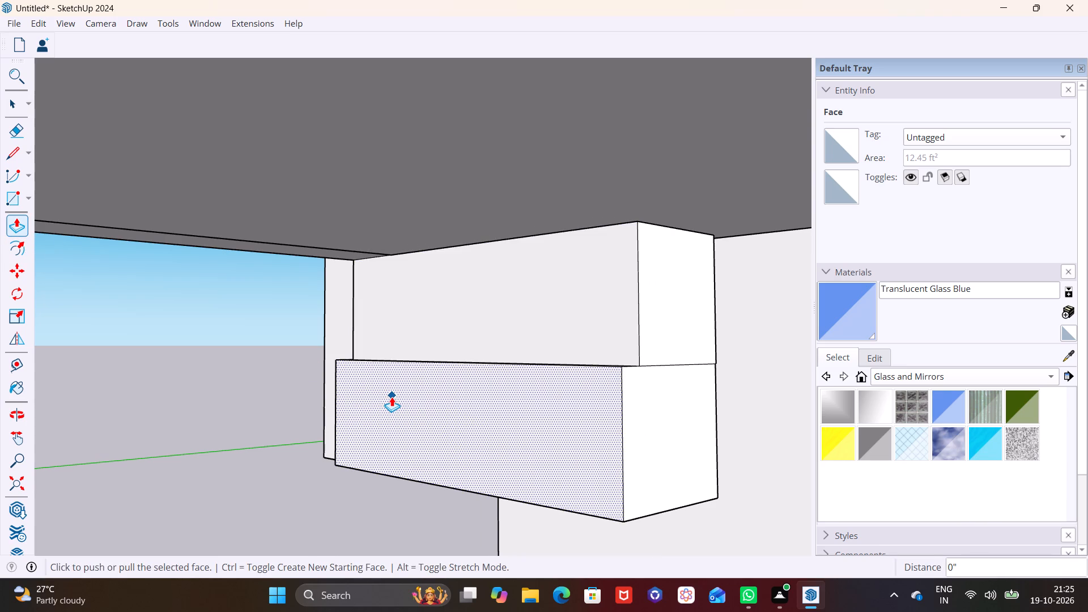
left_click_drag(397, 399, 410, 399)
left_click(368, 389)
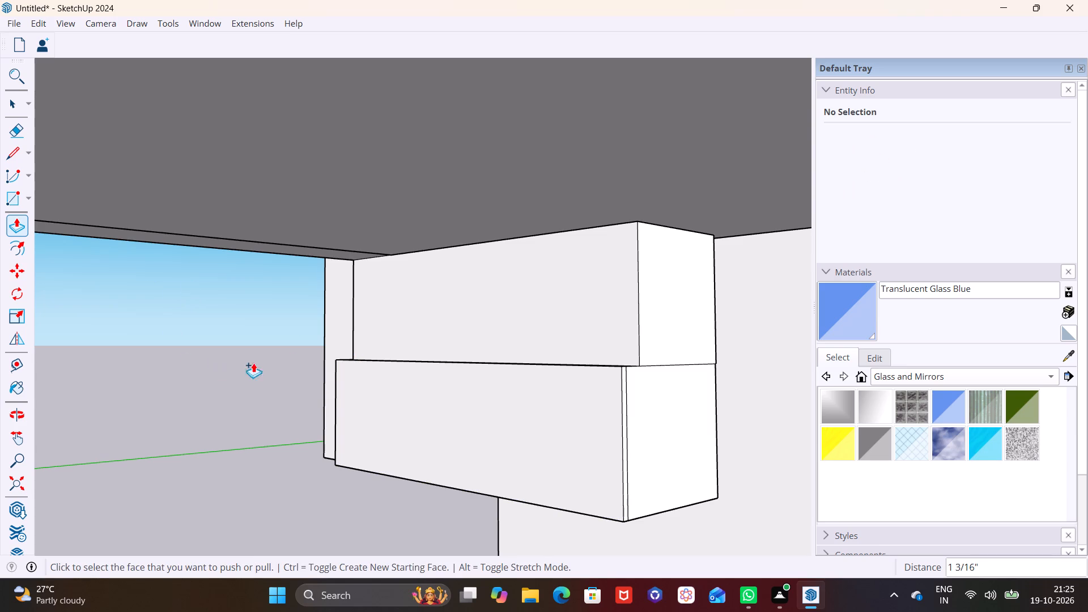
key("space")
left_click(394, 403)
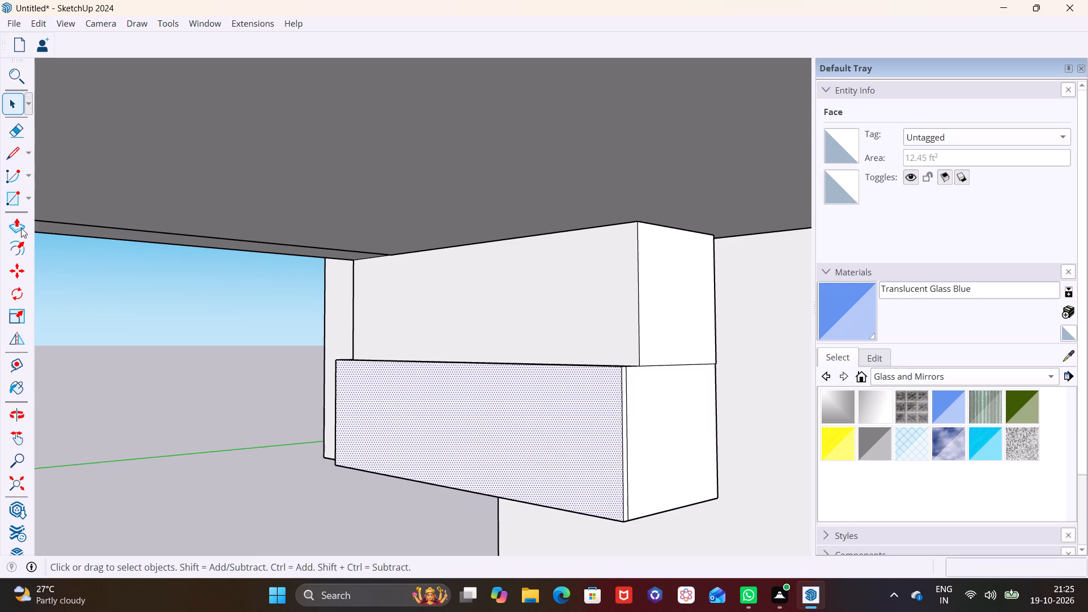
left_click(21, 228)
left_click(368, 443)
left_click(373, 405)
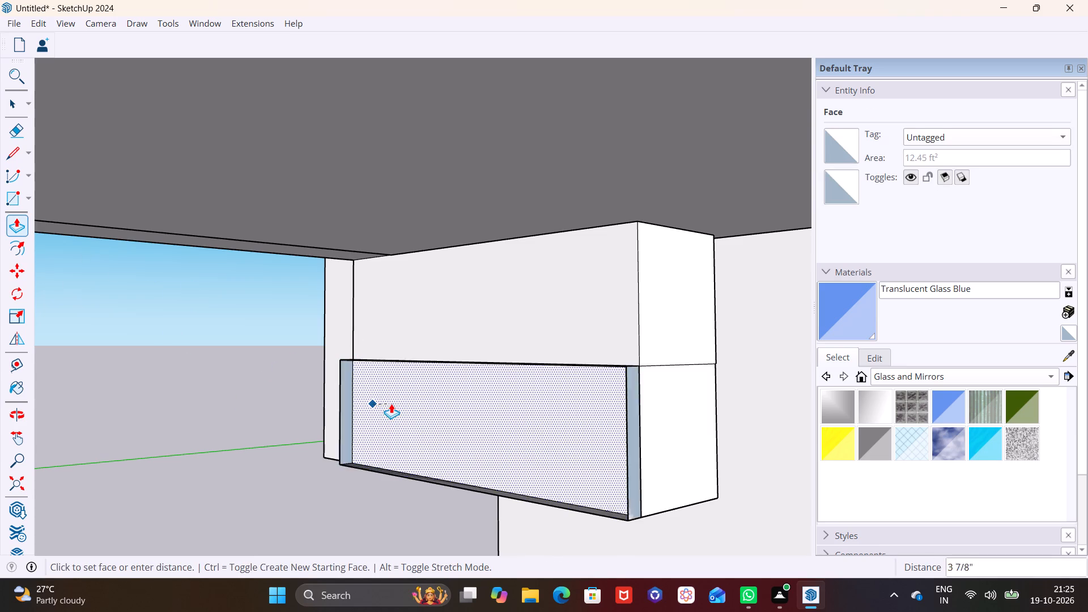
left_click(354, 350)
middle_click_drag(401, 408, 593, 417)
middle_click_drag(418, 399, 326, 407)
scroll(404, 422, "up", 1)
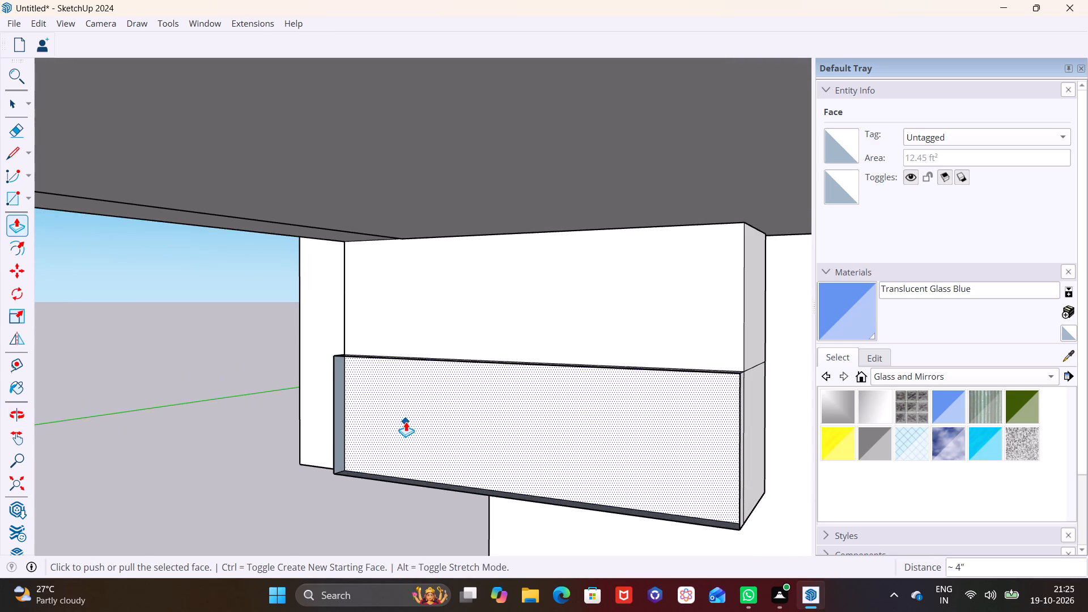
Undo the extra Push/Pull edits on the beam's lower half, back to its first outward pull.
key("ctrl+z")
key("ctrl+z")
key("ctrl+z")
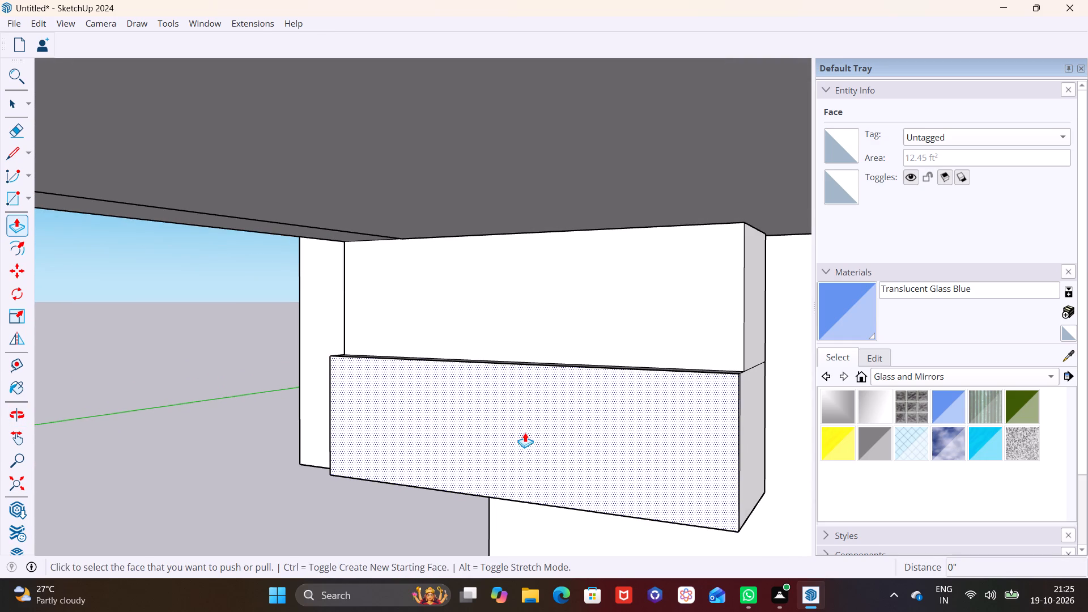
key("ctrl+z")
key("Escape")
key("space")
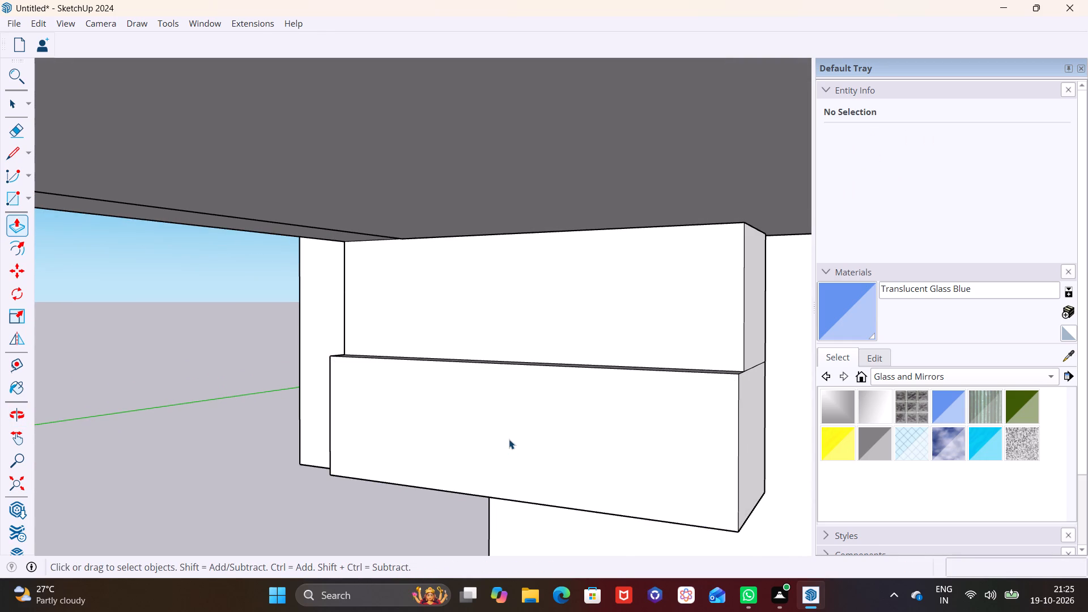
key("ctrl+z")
Push/Pull the beam's lower half outward about 2 3/8" to sit flush with the upper half and the column.
left_click(433, 413)
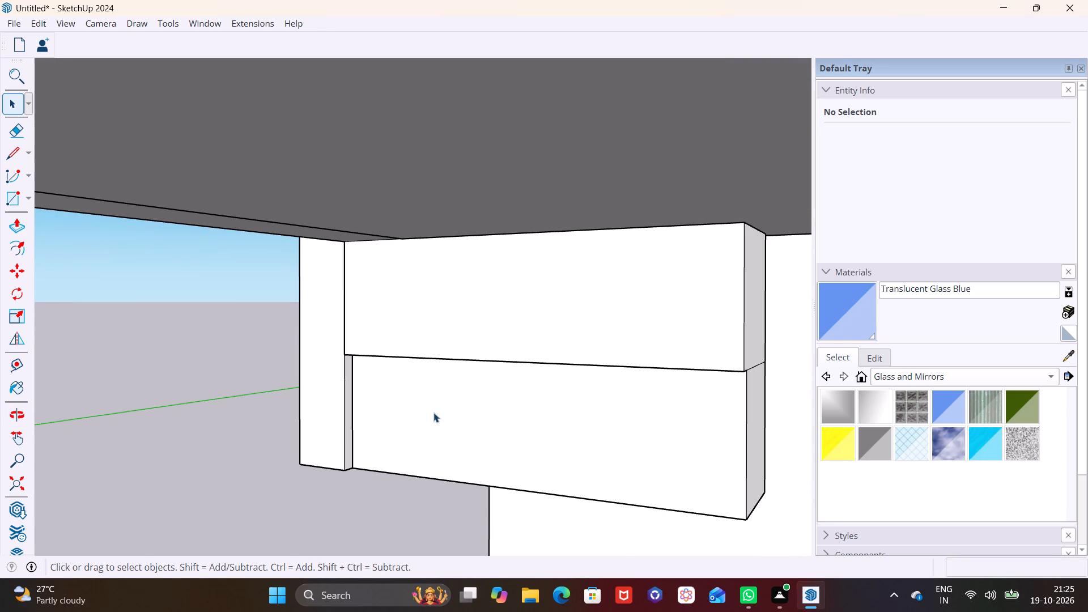
left_click(17, 229)
scroll(465, 447, "up", 2)
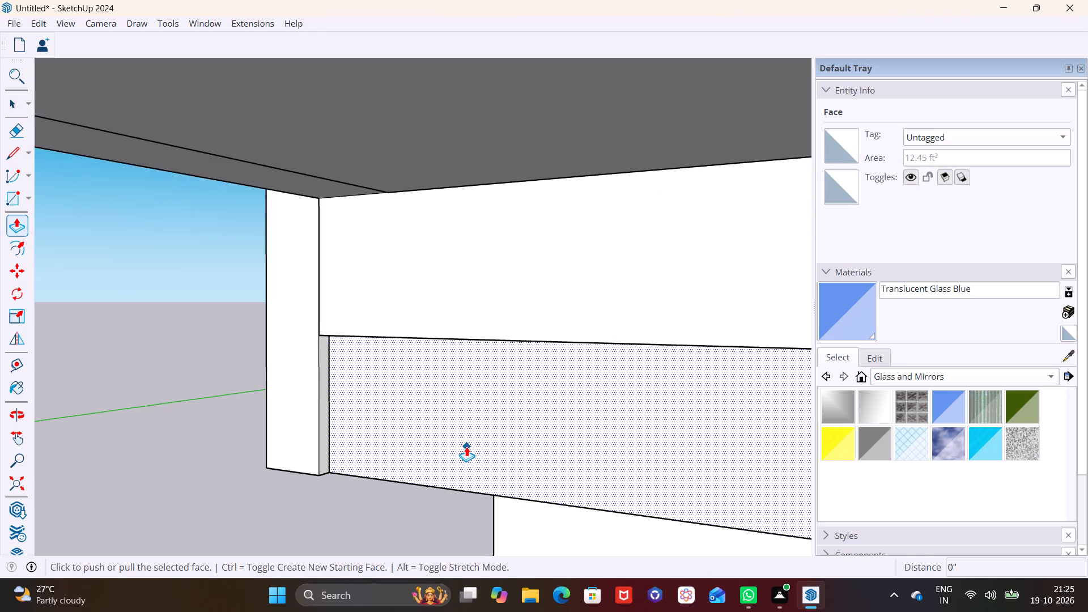
scroll(466, 447, "up", 4)
left_click(369, 396)
left_click(333, 380)
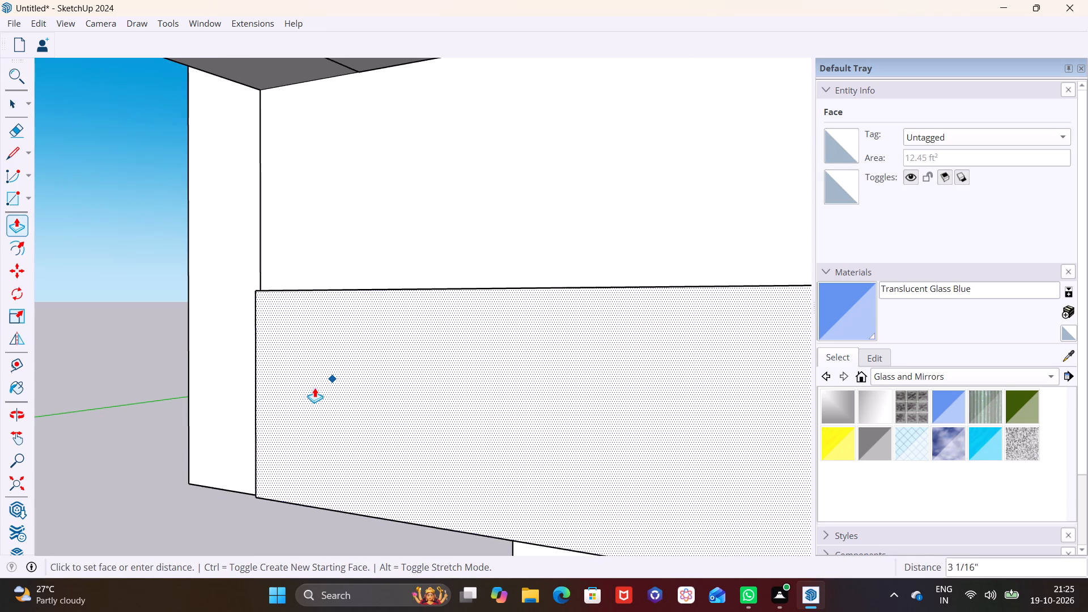
left_click(260, 273)
Draw a line across the column's white face, continuing the horizontal seam between the beam's upper and lower halves.
scroll(369, 352, "down", 4)
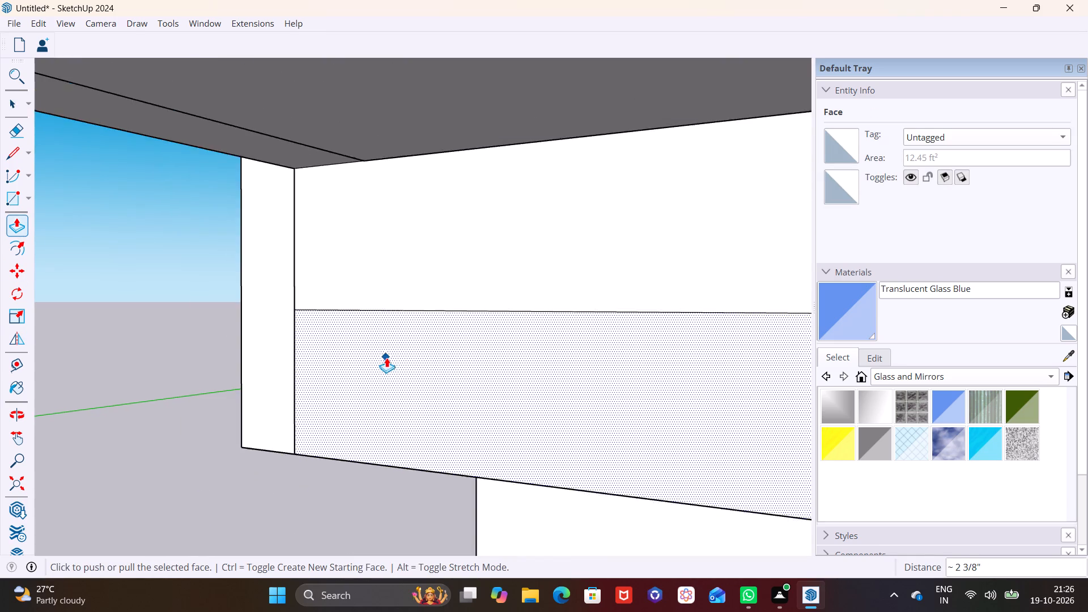
scroll(386, 358, "down", 5)
middle_click_drag(464, 360, 762, 358)
scroll(762, 358, "down", 1)
scroll(502, 321, "down", 2)
middle_click_drag(479, 318, 476, 328)
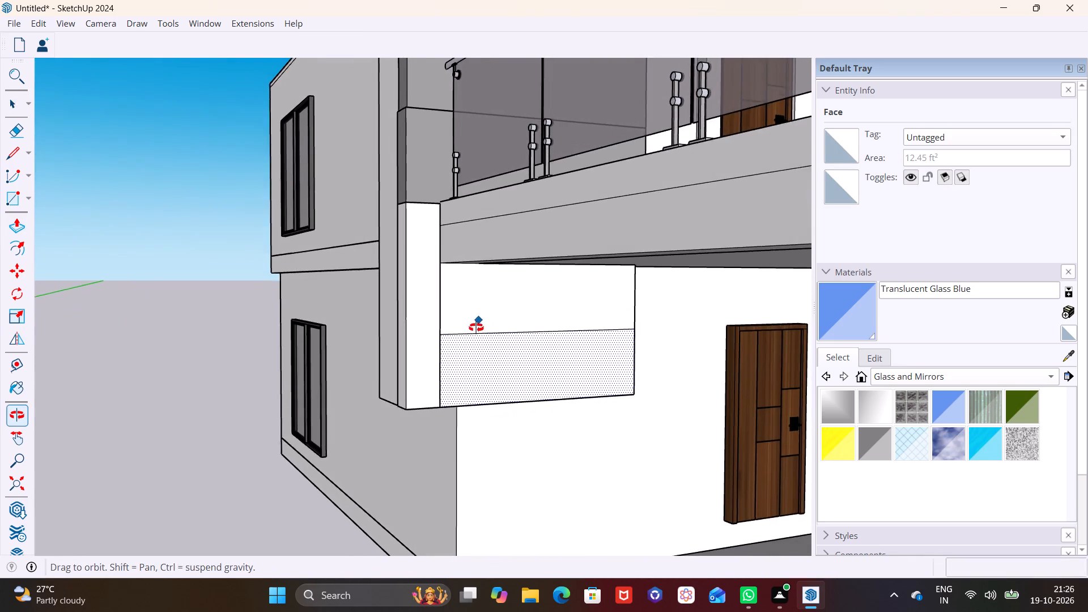
middle_click_drag(476, 328, 466, 328)
scroll(414, 314, "up", 2)
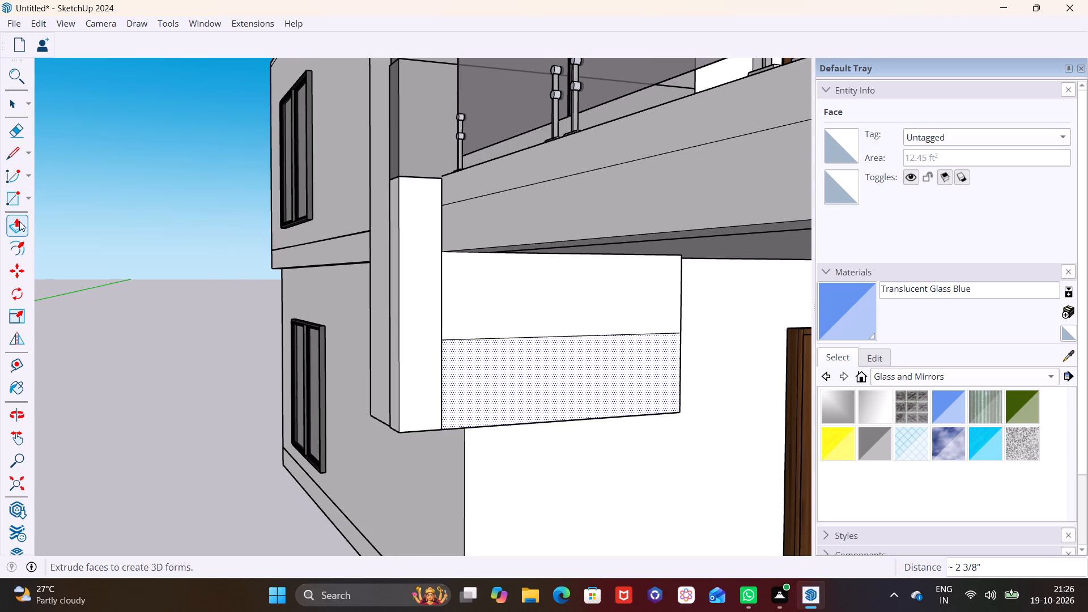
left_click(14, 156)
left_click(444, 342)
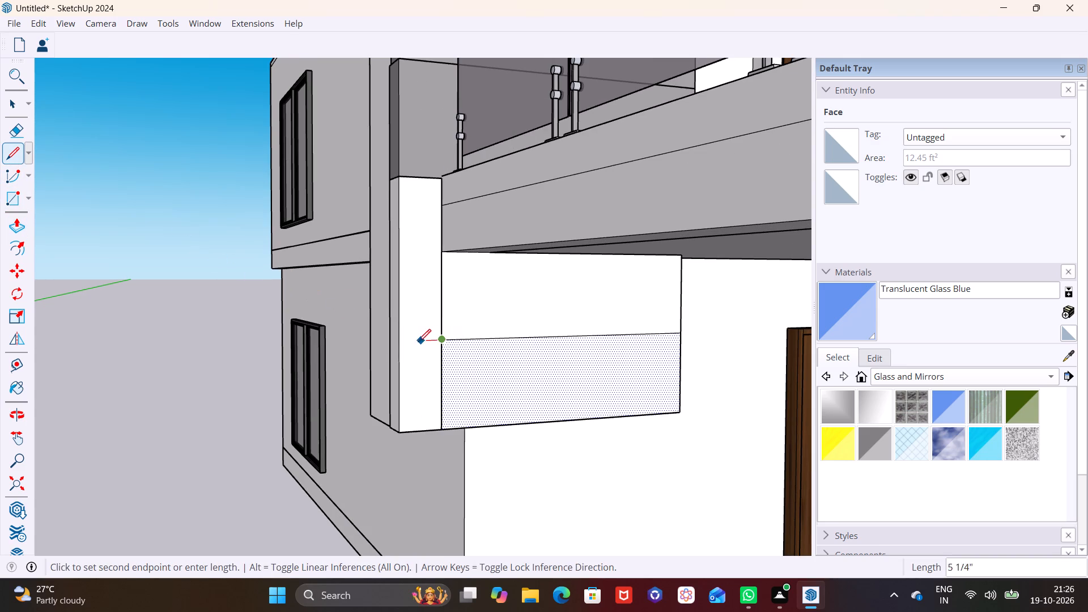
left_click(401, 342)
key("space")
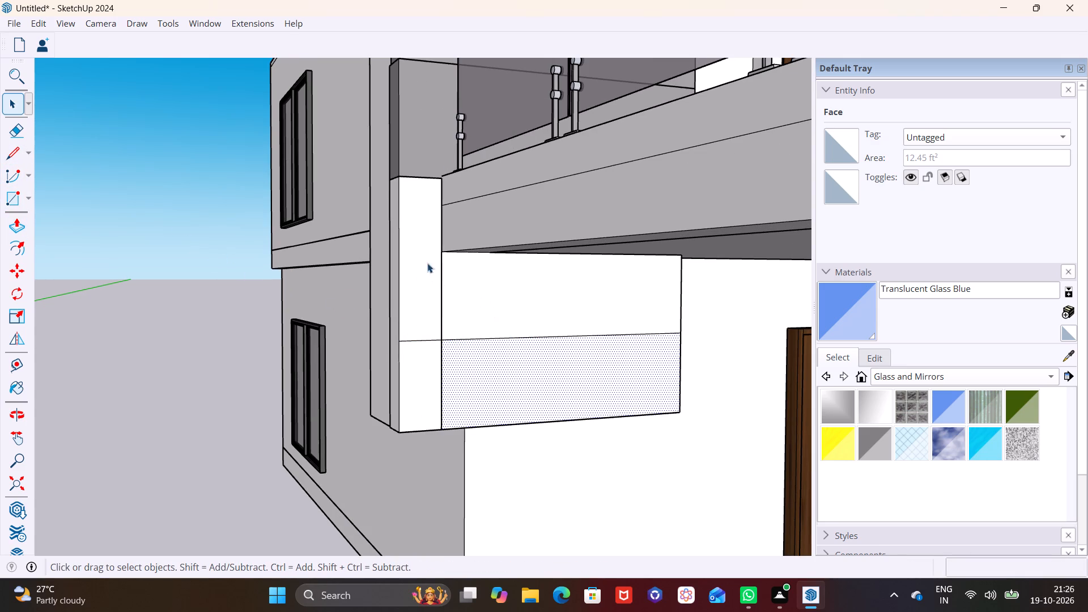
Draw a second line across the column's white face, level with the underside of the balcony slab's edge.
left_click(20, 155)
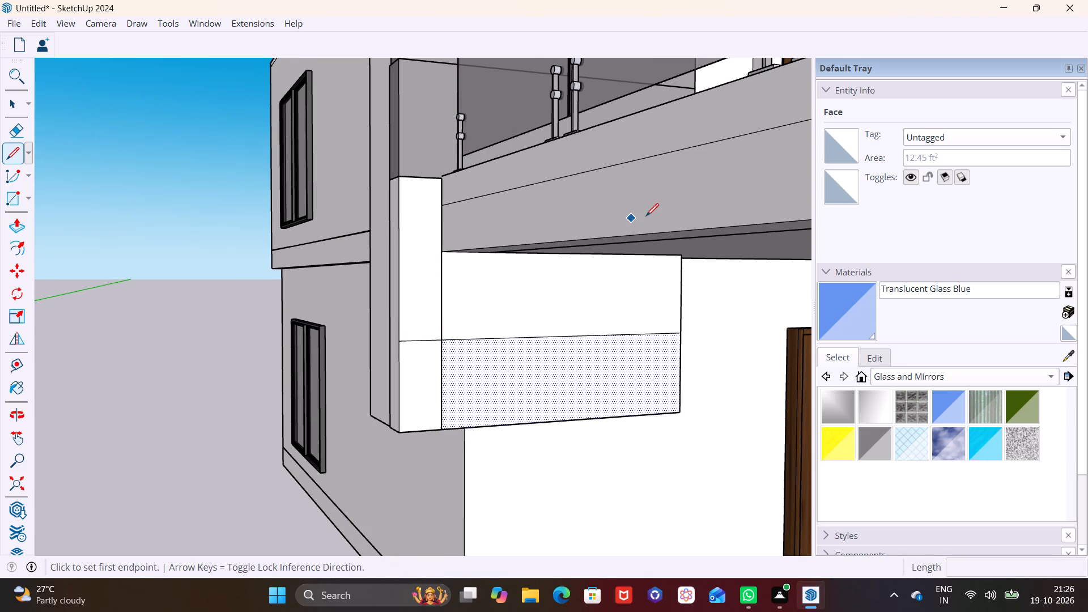
scroll(640, 216, "up", 9)
left_click_drag(378, 276, 372, 276)
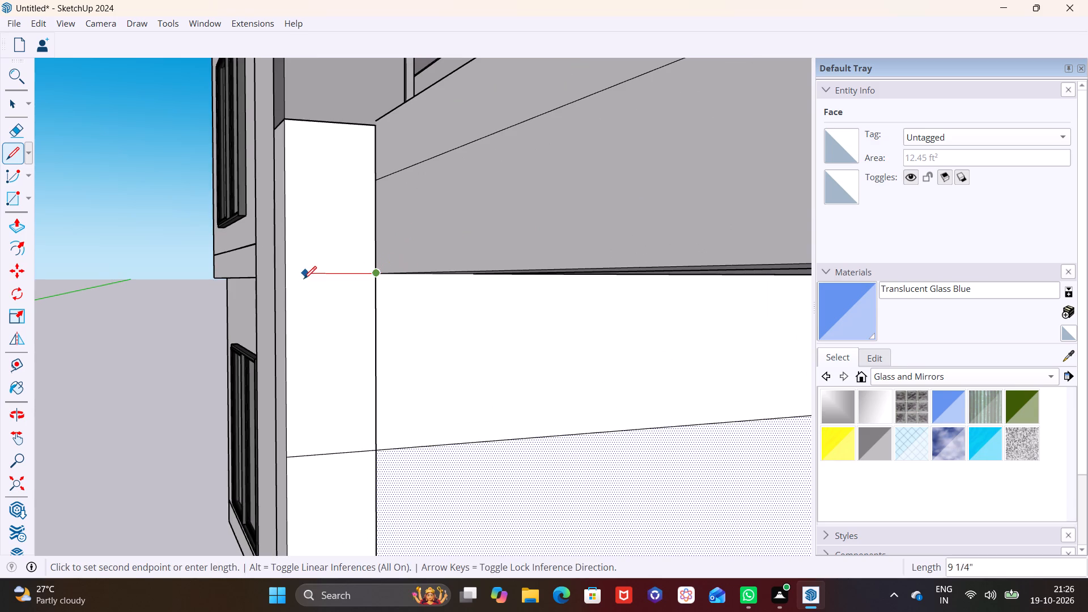
left_click(286, 281)
key("space")
Sample the grey Color M04 from the column's banded cladding and paint the column's upper white band and adjoining narrow side.
left_click(410, 329)
scroll(437, 322, "down", 10)
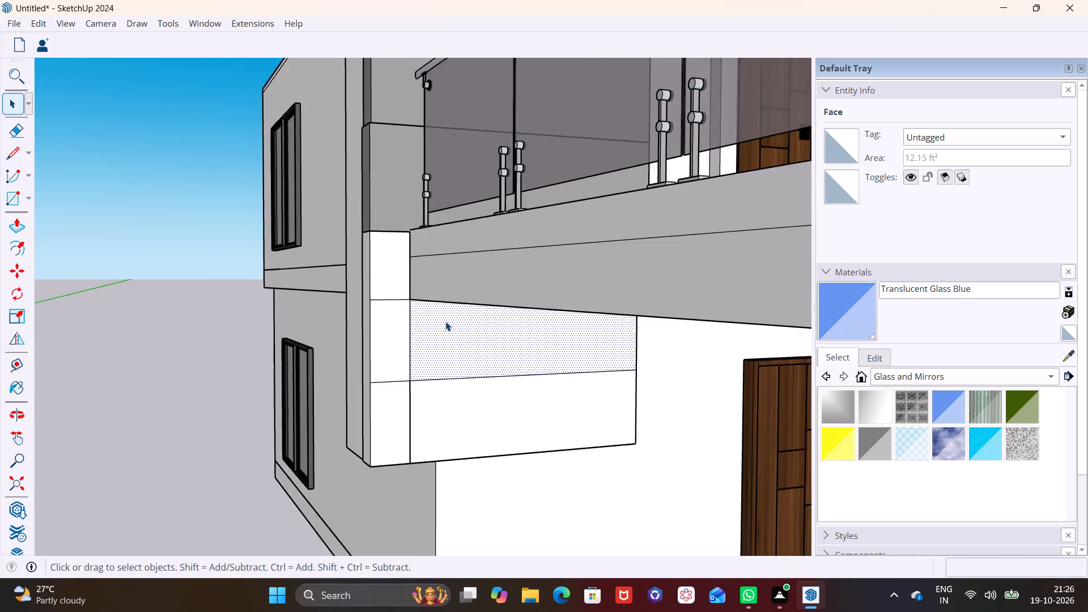
scroll(445, 321, "down", 2)
middle_click_drag(479, 337, 528, 364)
left_click(609, 462)
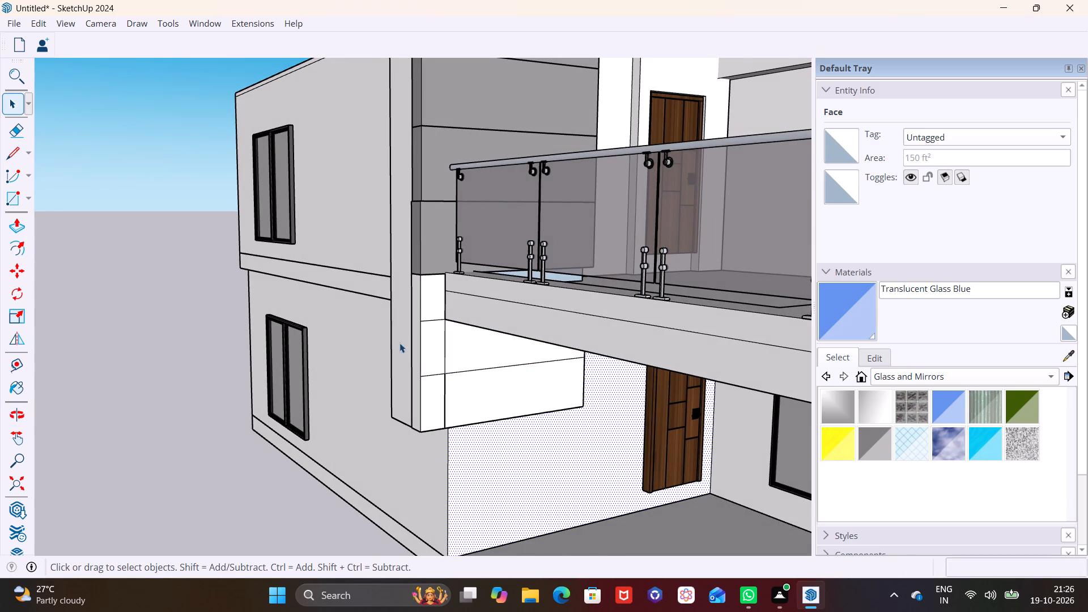
scroll(502, 329, "down", 2)
scroll(622, 327, "down", 3)
left_click(1002, 371)
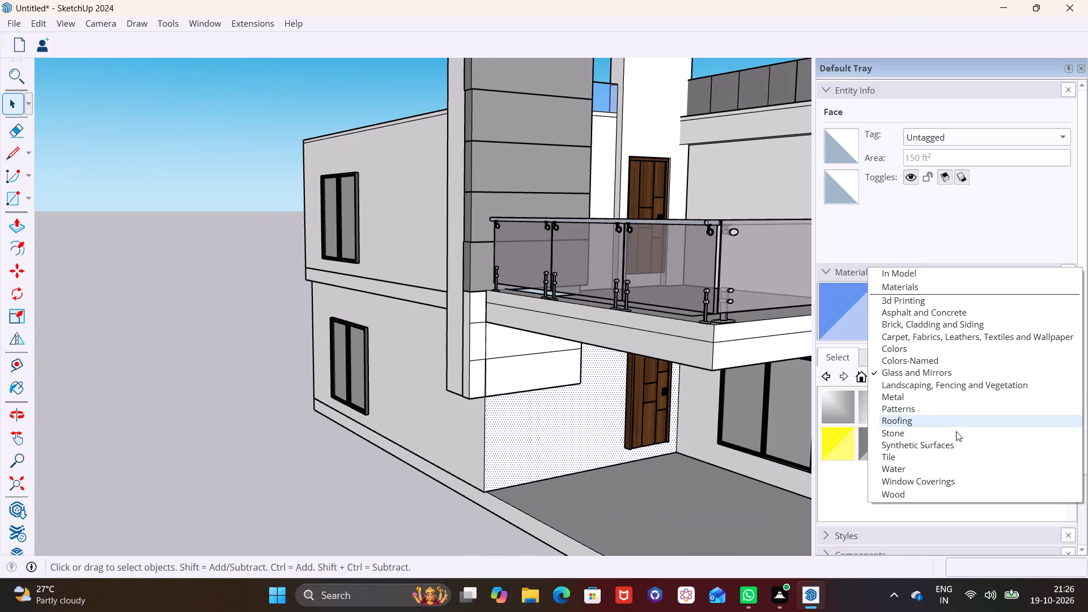
left_click(916, 353)
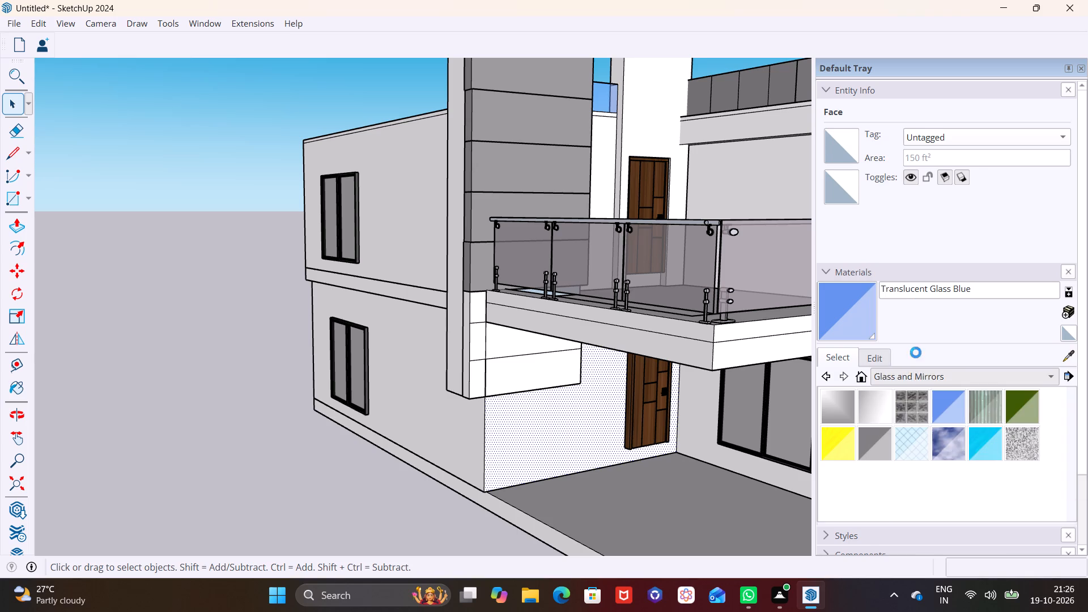
left_click(1070, 360)
left_click(510, 184)
scroll(477, 306, "up", 6)
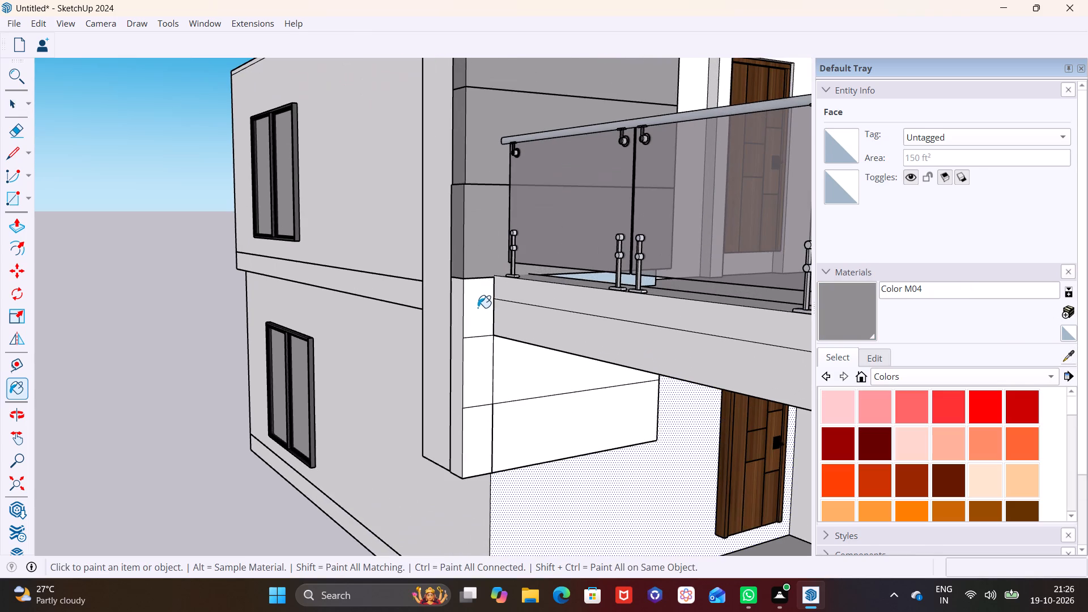
left_click(478, 308)
left_click(456, 314)
Paint the column's remaining bands, both halves of the beam and the column's outer side face with Color M04.
left_click(478, 360)
left_click(514, 371)
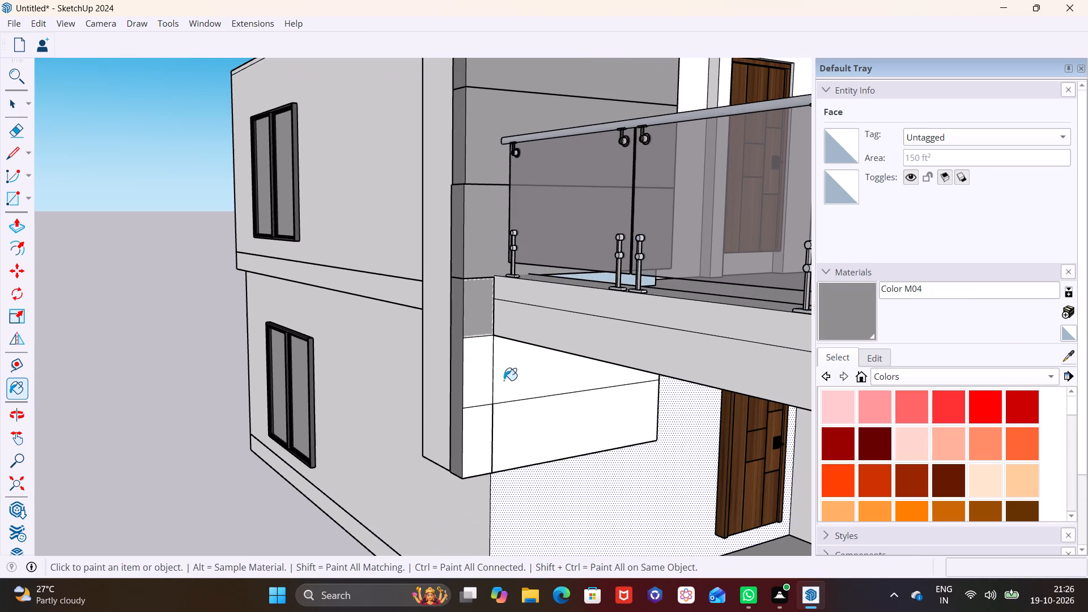
left_click(478, 382)
left_click(479, 423)
left_click(520, 430)
left_click(491, 388)
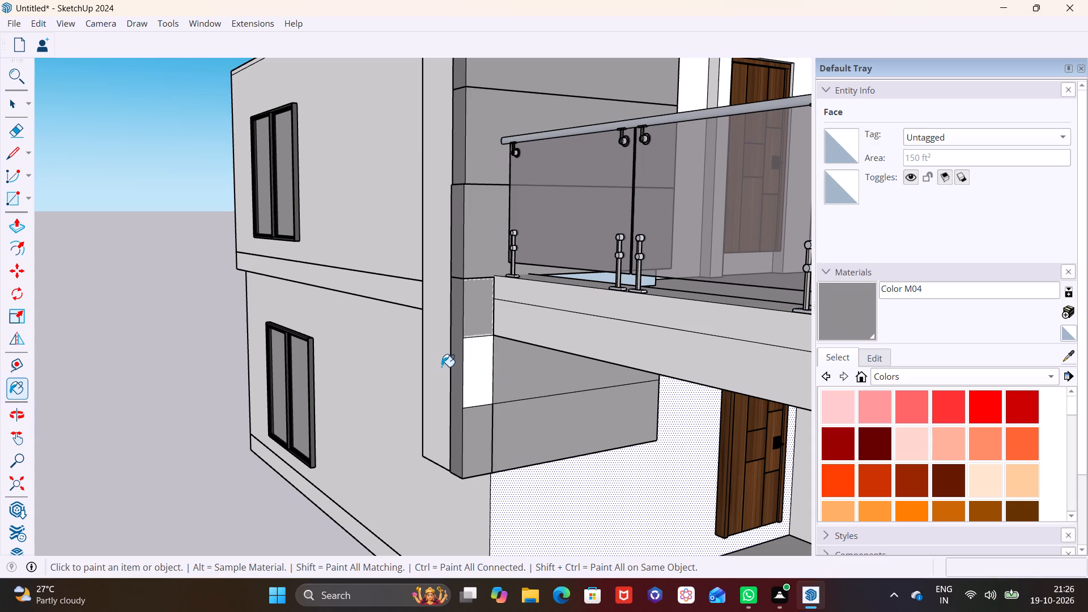
left_click(441, 355)
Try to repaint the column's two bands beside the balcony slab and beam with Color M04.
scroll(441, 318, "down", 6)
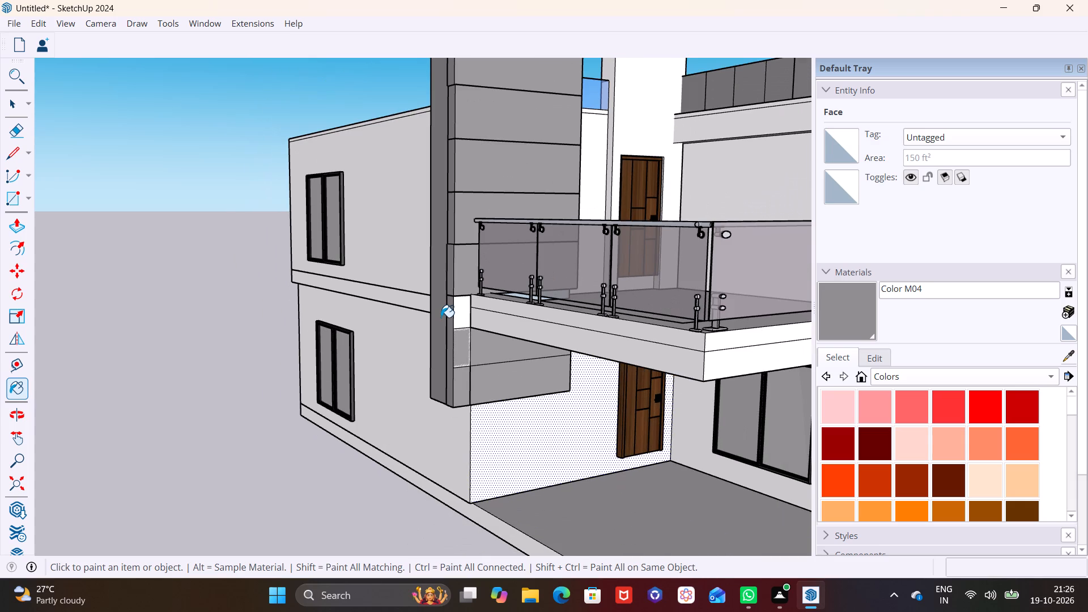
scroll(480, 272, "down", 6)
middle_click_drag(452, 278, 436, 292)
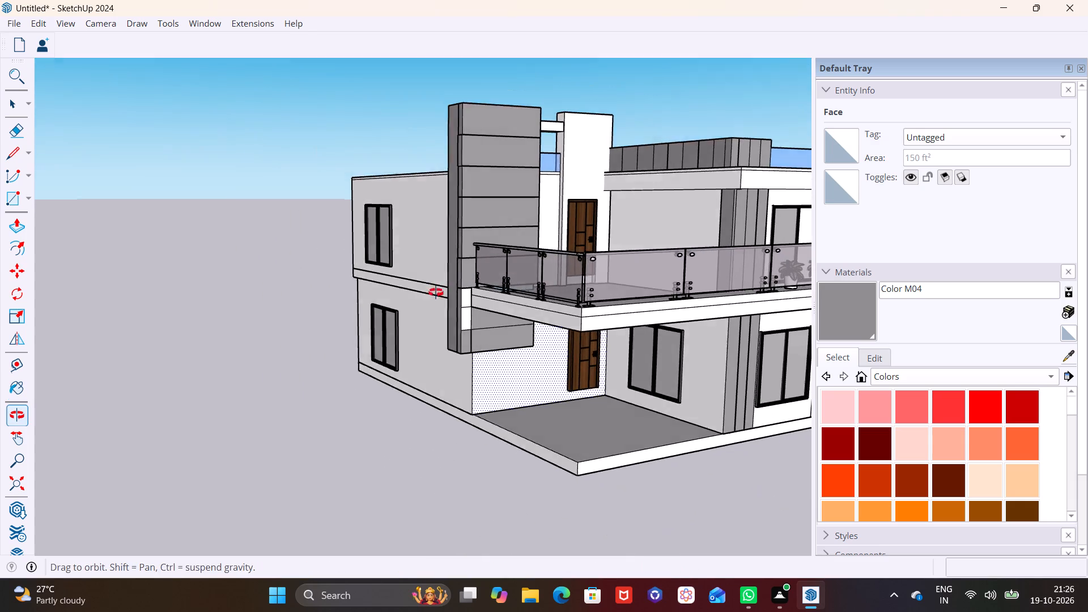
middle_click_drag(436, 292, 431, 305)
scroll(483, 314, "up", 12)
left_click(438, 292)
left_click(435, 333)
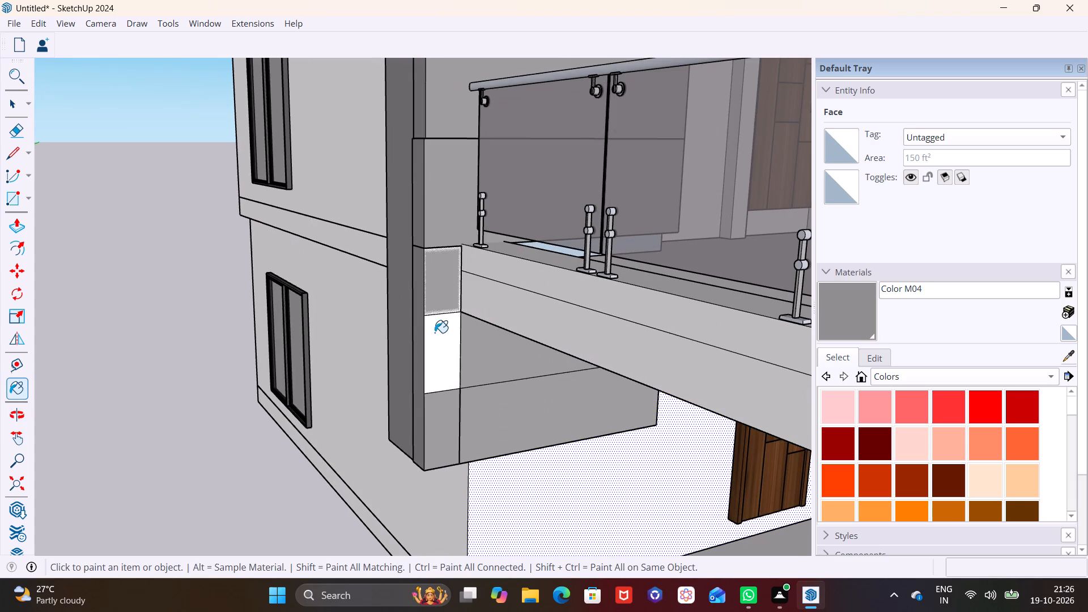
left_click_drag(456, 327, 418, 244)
Delete the overlapping faces on the column's two bands beside the balcony slab and the beam's upper half.
key("space")
left_click(430, 297)
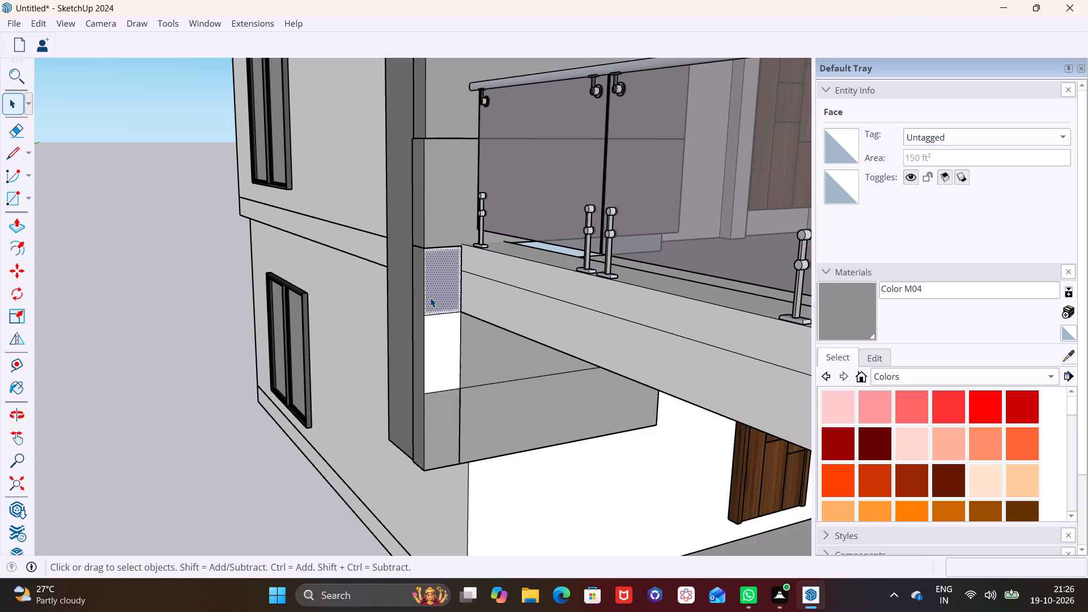
key("Delete")
left_click(450, 333)
key("Delete")
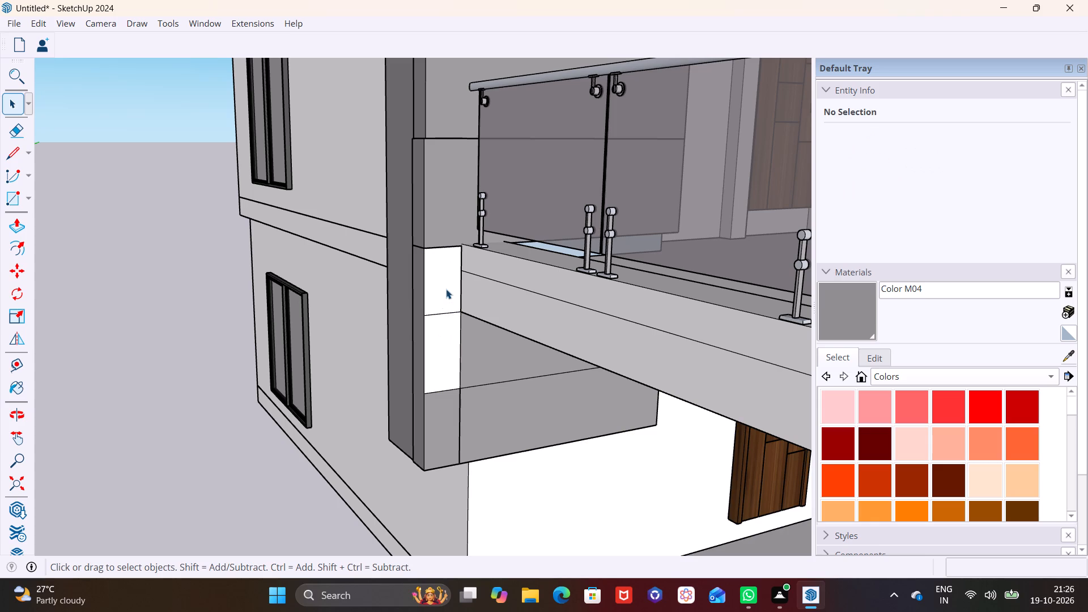
Paint the column's two white bands beside the balcony slab and the beam's upper half with Color M04.
left_click(446, 289)
left_click(447, 342)
left_click(838, 310)
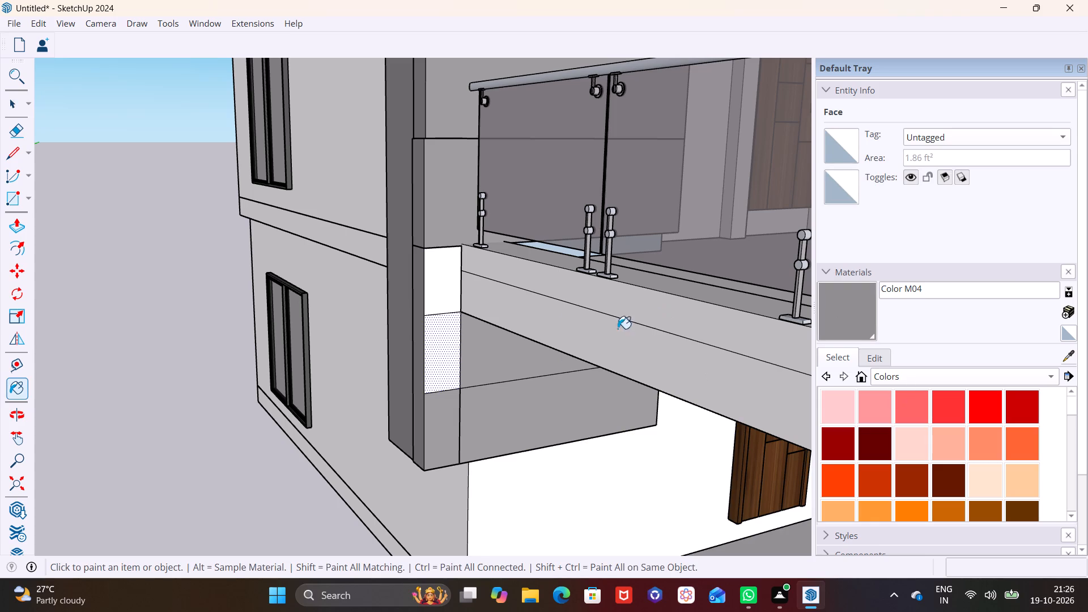
left_click(450, 355)
left_click(441, 298)
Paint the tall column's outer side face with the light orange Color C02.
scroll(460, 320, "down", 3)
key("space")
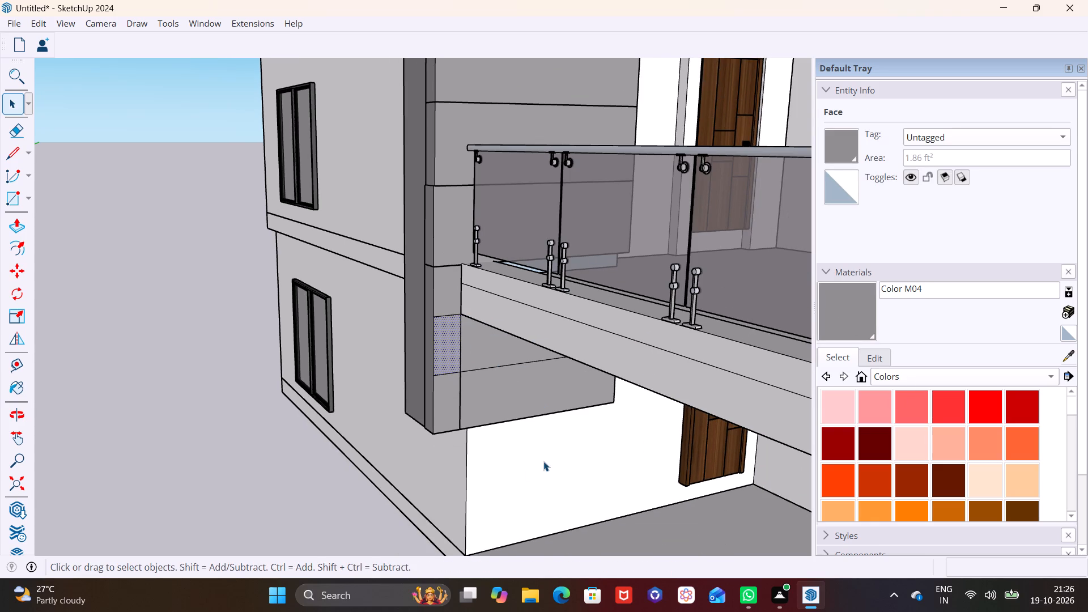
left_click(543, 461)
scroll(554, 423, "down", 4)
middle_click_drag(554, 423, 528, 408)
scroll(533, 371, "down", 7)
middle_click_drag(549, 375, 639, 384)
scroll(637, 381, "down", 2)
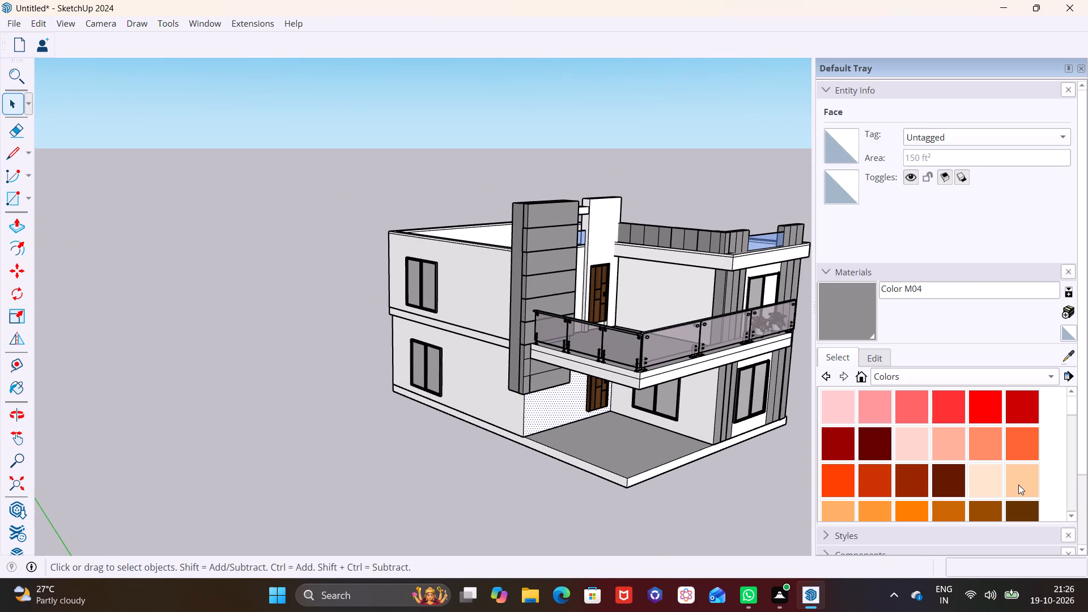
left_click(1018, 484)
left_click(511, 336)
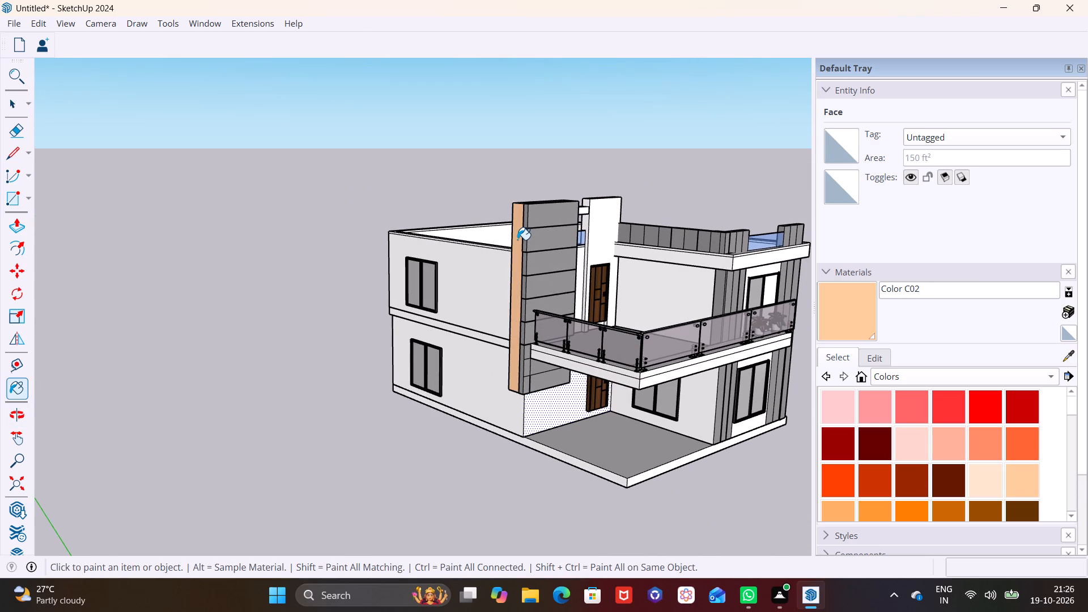
Paint the tall column's outer side face with the pale peach Color C01.
left_click(983, 475)
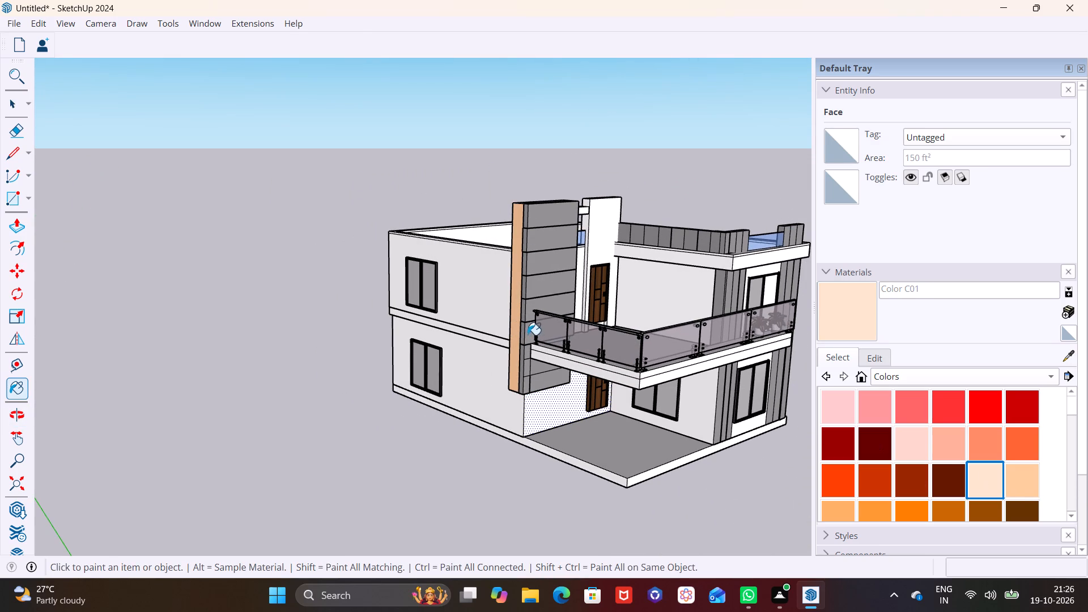
left_click(516, 328)
Paint the tall wall around the upper-floor balcony door with Color C01.
middle_click_drag(553, 217, 502, 271)
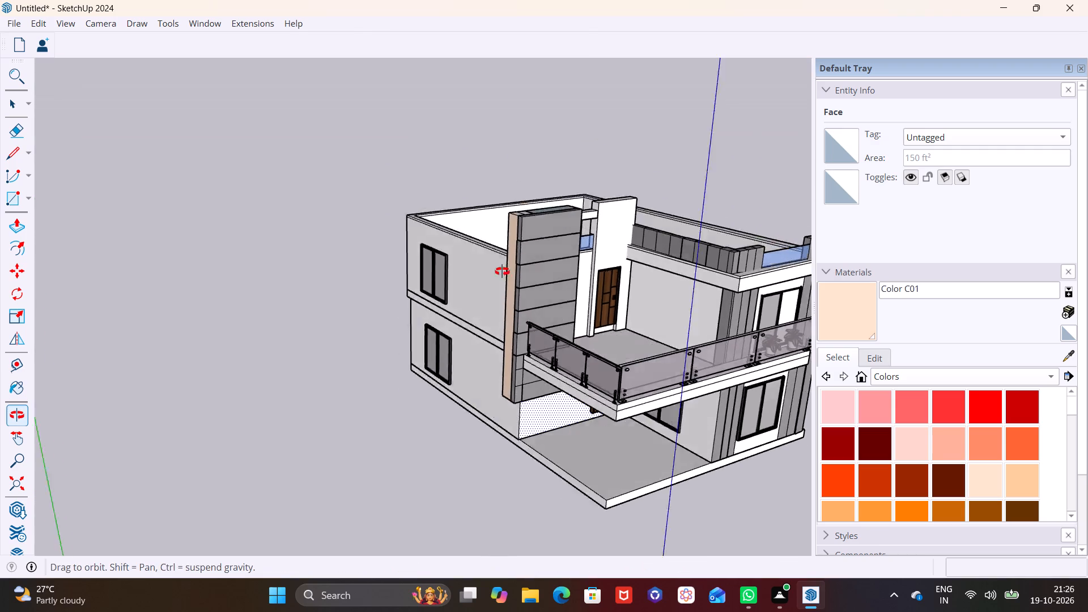
middle_click_drag(502, 271, 476, 343)
middle_click_drag(521, 298, 491, 168)
left_click(608, 239)
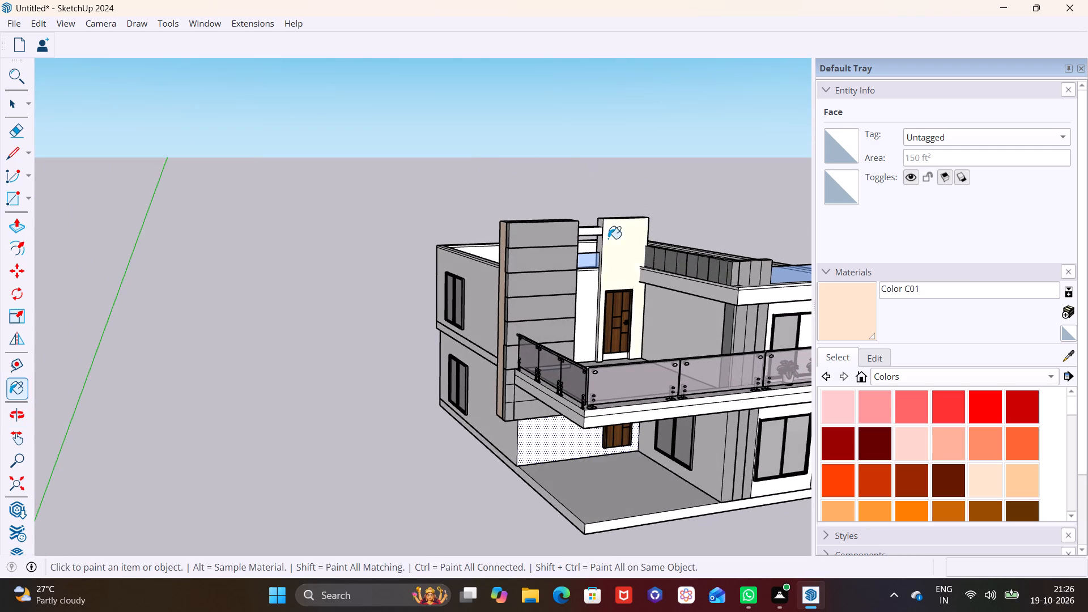
scroll(622, 269, "up", 9)
middle_click_drag(561, 297, 529, 278)
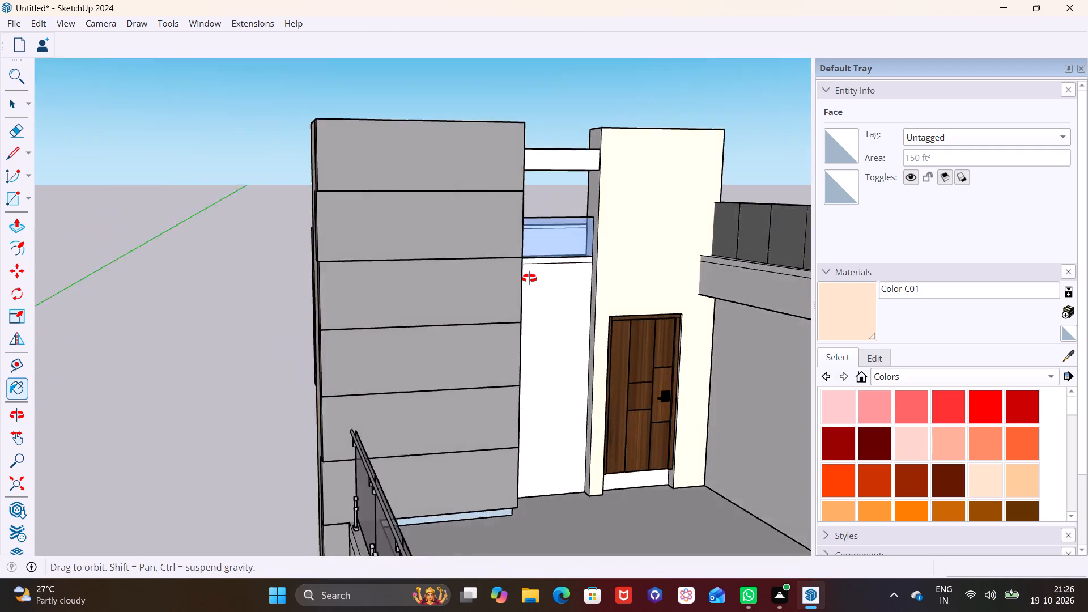
middle_click_drag(529, 278, 556, 210)
scroll(588, 240, "down", 5)
middle_click_drag(607, 294, 518, 300, "shift")
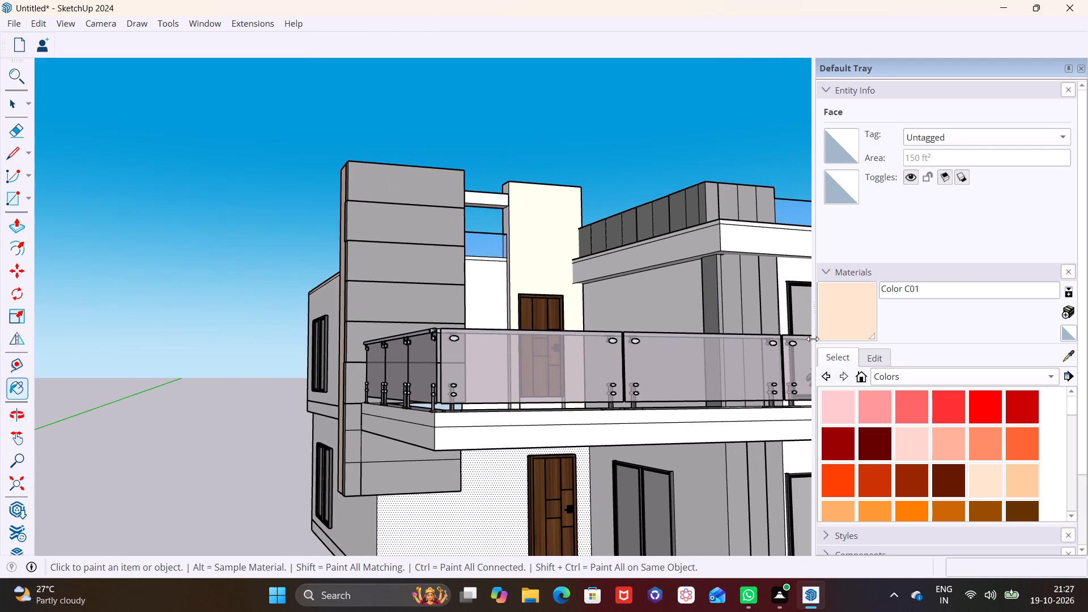
left_click(843, 322)
left_click(535, 240)
middle_click_drag(540, 248, 576, 311)
scroll(576, 311, "down", 7)
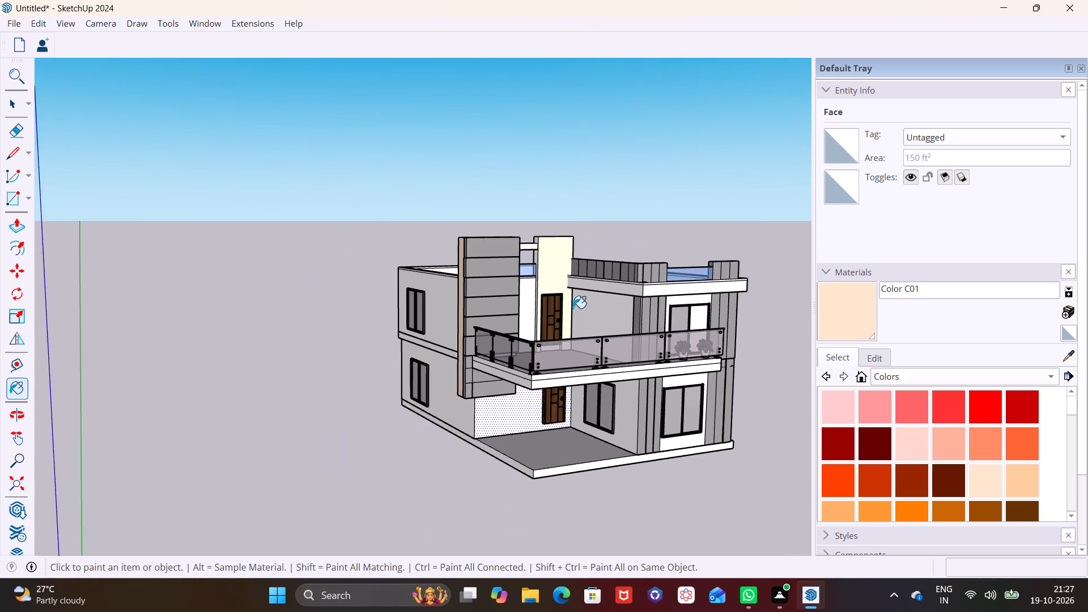
scroll(573, 308, "down", 2)
key("space")
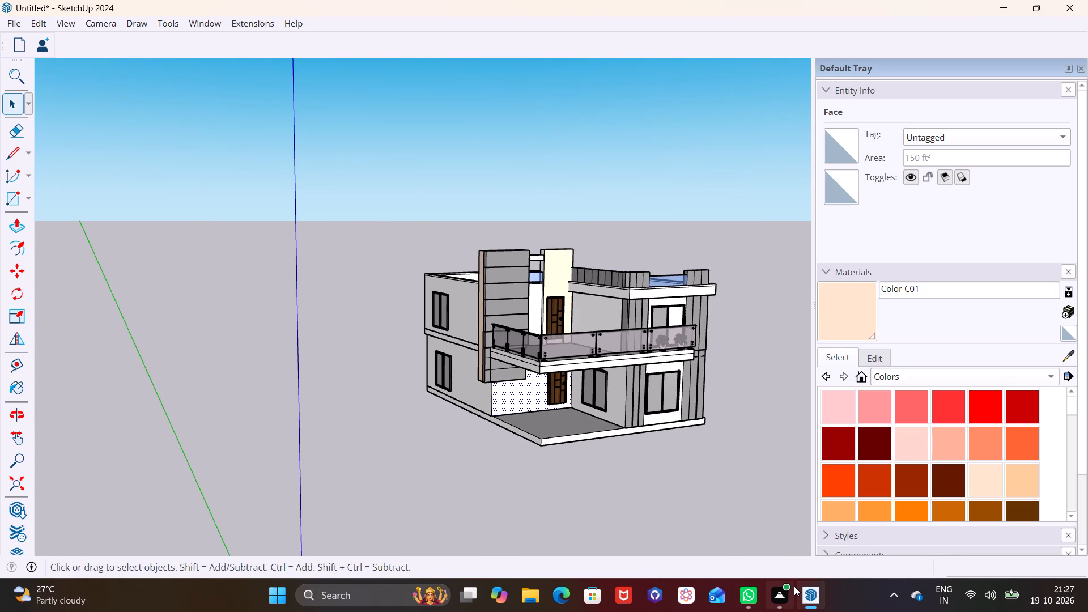
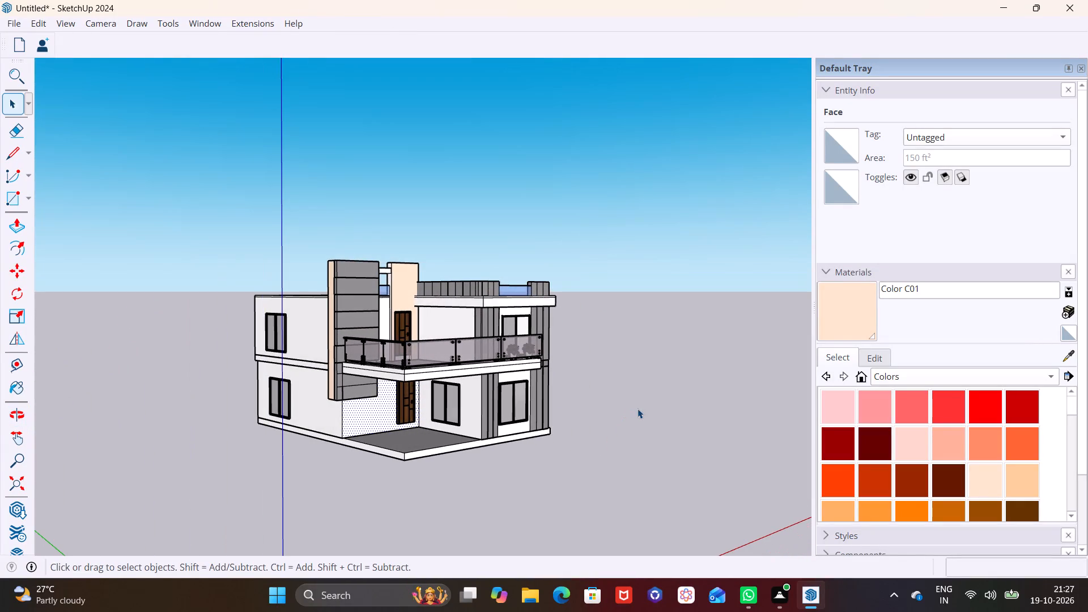
Draw a narrow vertical rectangle about 11" by 7' 10" on the upper-floor side wall, between the window and the far corner.
scroll(322, 346, "up", 1)
middle_click_drag(322, 346, 512, 348)
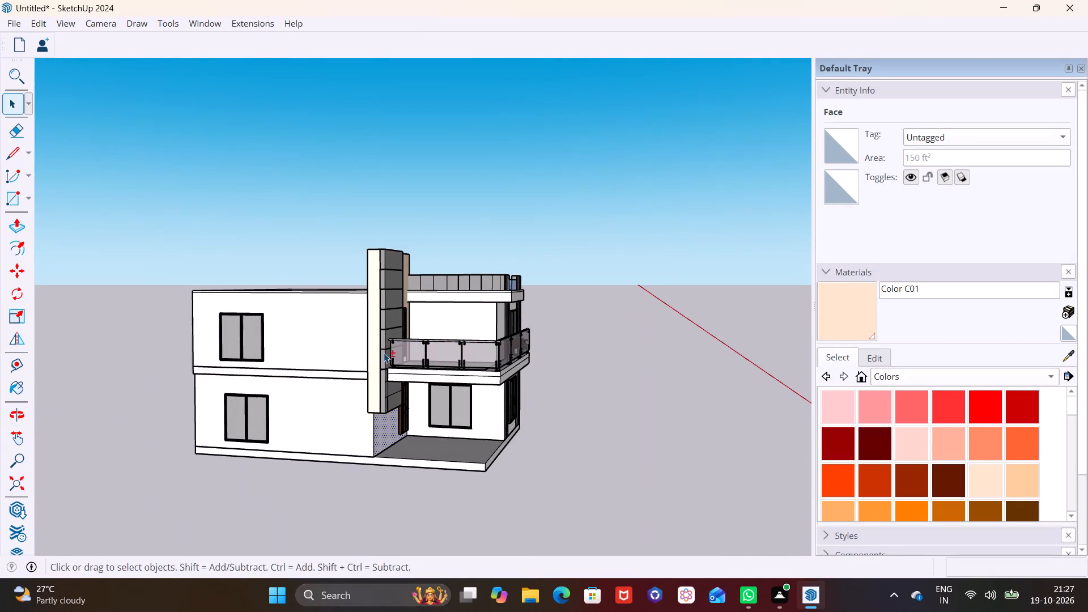
middle_click_drag(413, 353, 554, 385, "shift")
scroll(416, 380, "up", 5)
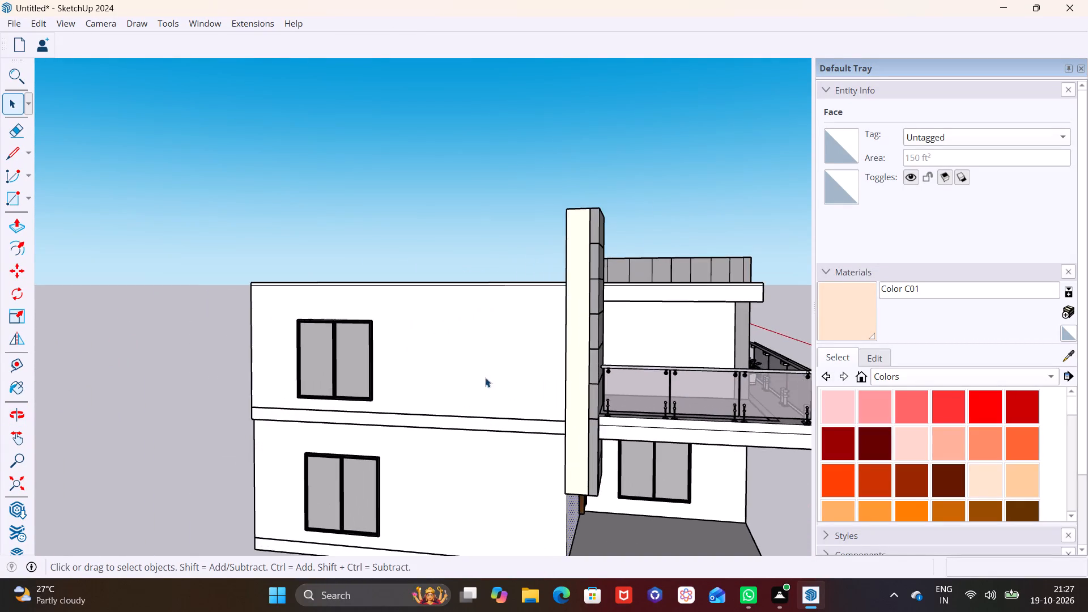
middle_click_drag(485, 377, 545, 379)
scroll(385, 333, "up", 1)
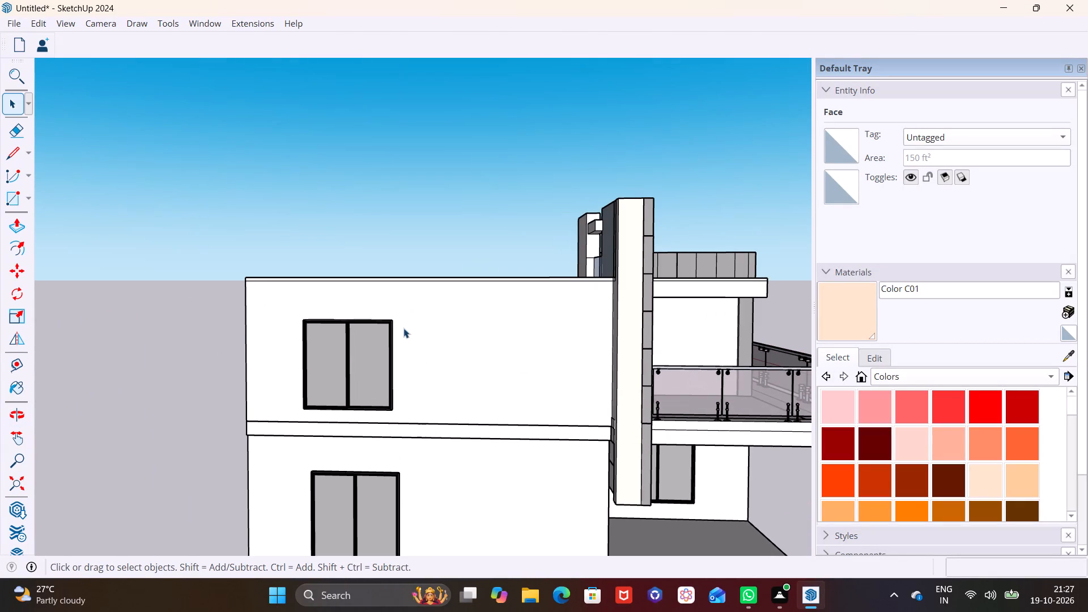
left_click(29, 199)
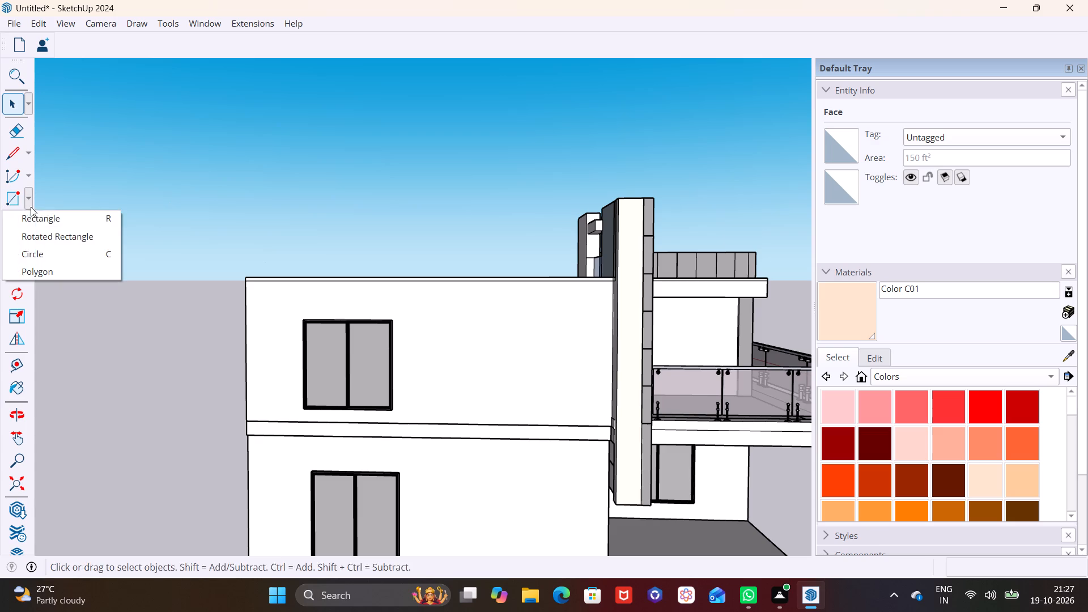
left_click(32, 222)
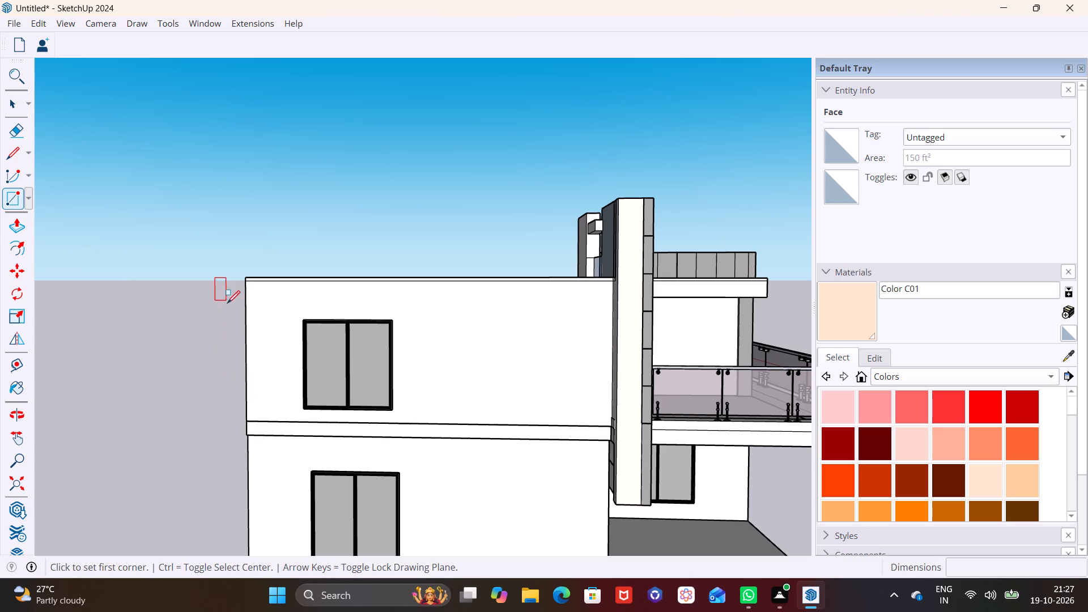
left_click(252, 297)
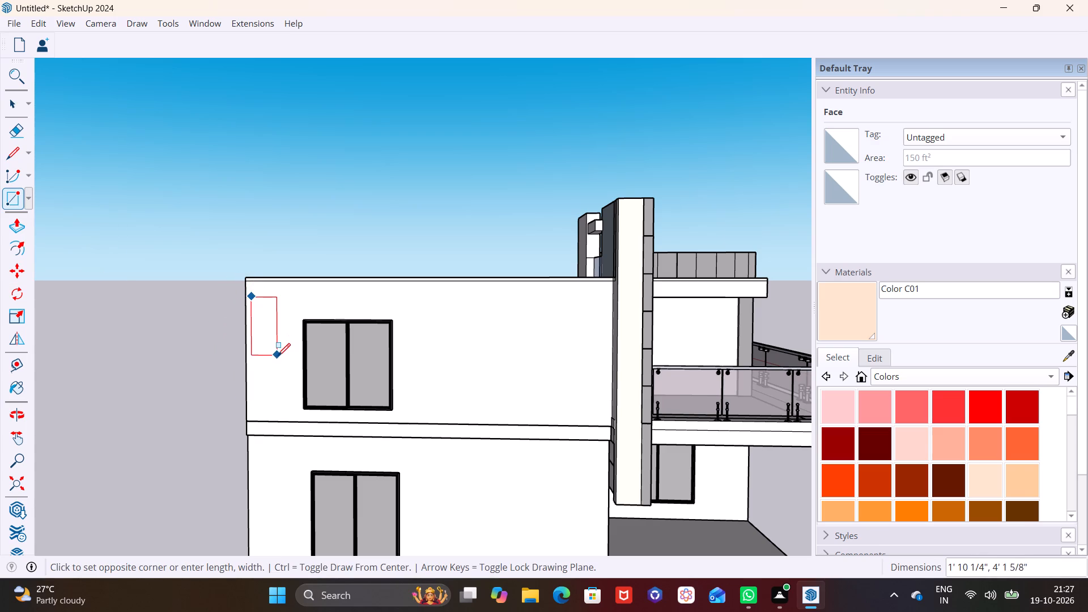
left_click(264, 408)
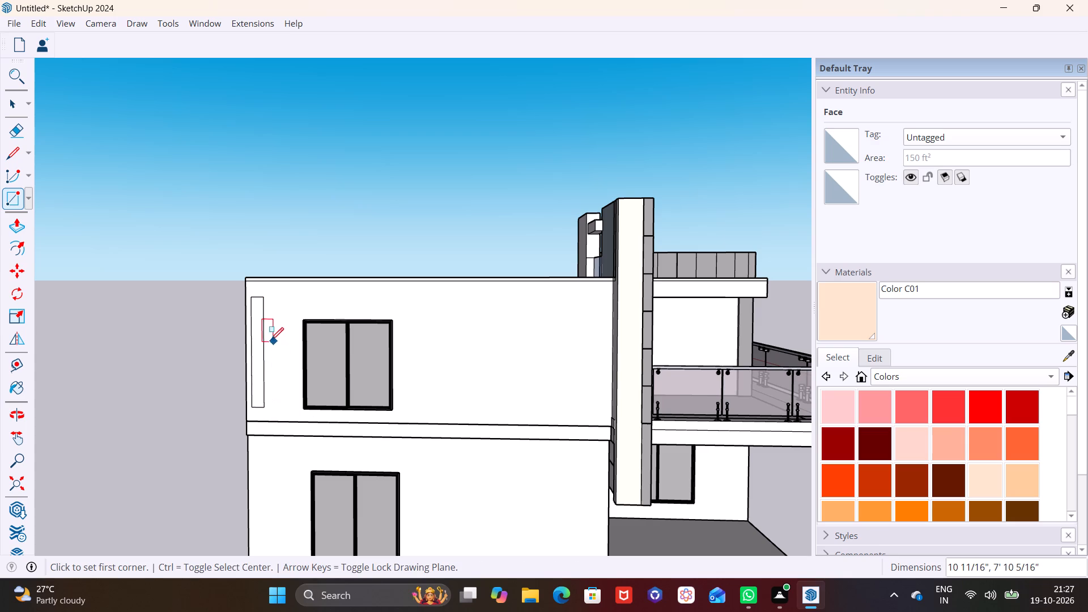
Push/Pull the narrow wall rectangle outward about 2' 10" to form a projecting vertical fin.
key("space")
left_click(258, 339)
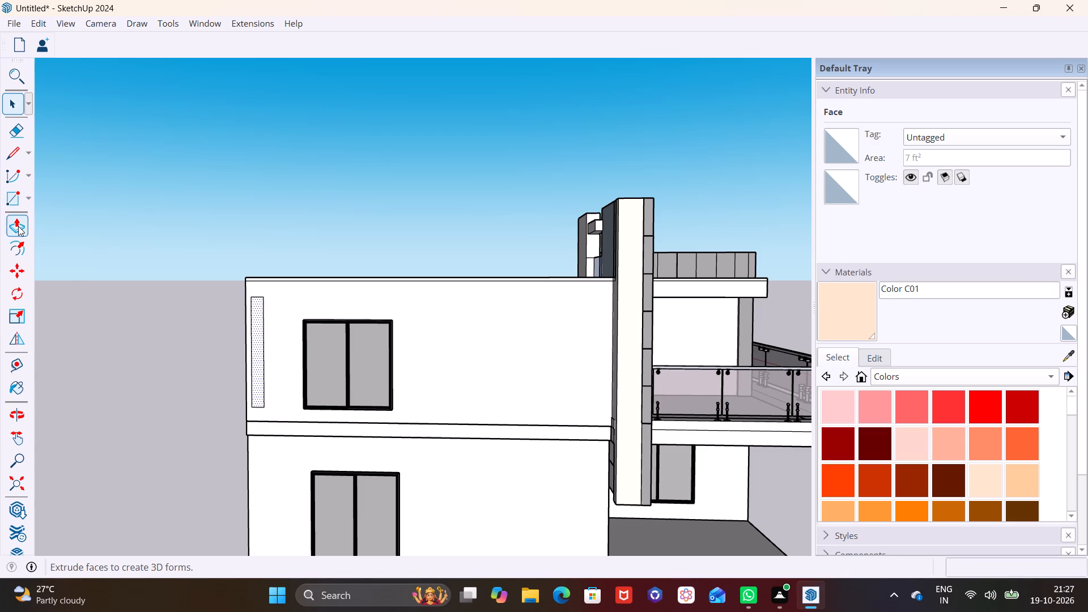
left_click(18, 226)
left_click(253, 342)
left_click(240, 348)
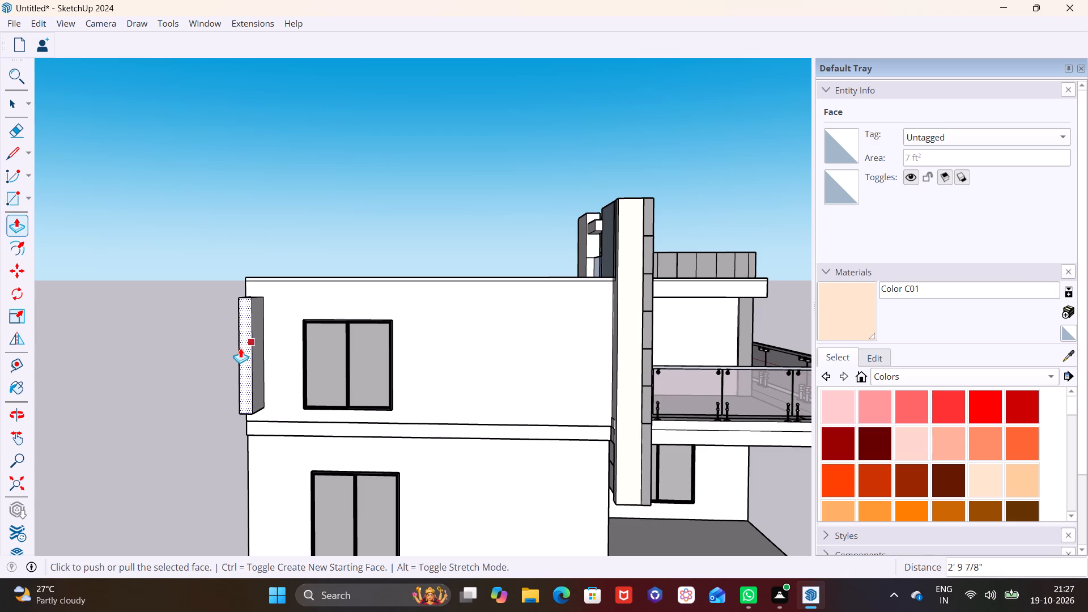
Extend the fin's top face upward in two pulls until it is level with the top of the parapet.
middle_click_drag(287, 311, 258, 369)
scroll(247, 348, "up", 1)
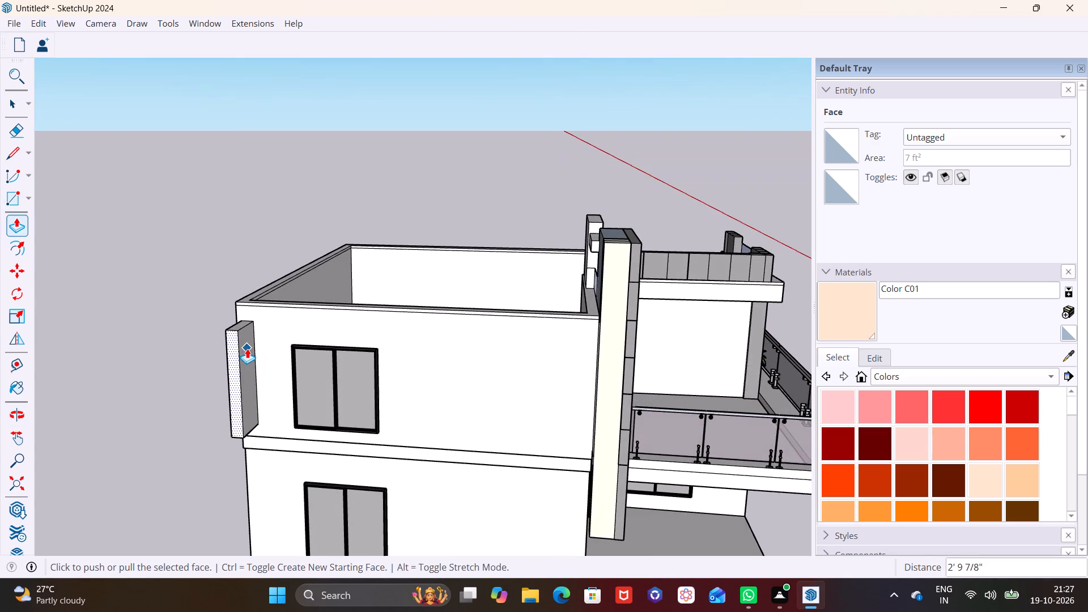
scroll(247, 348, "up", 6)
middle_click_drag(244, 326, 232, 396)
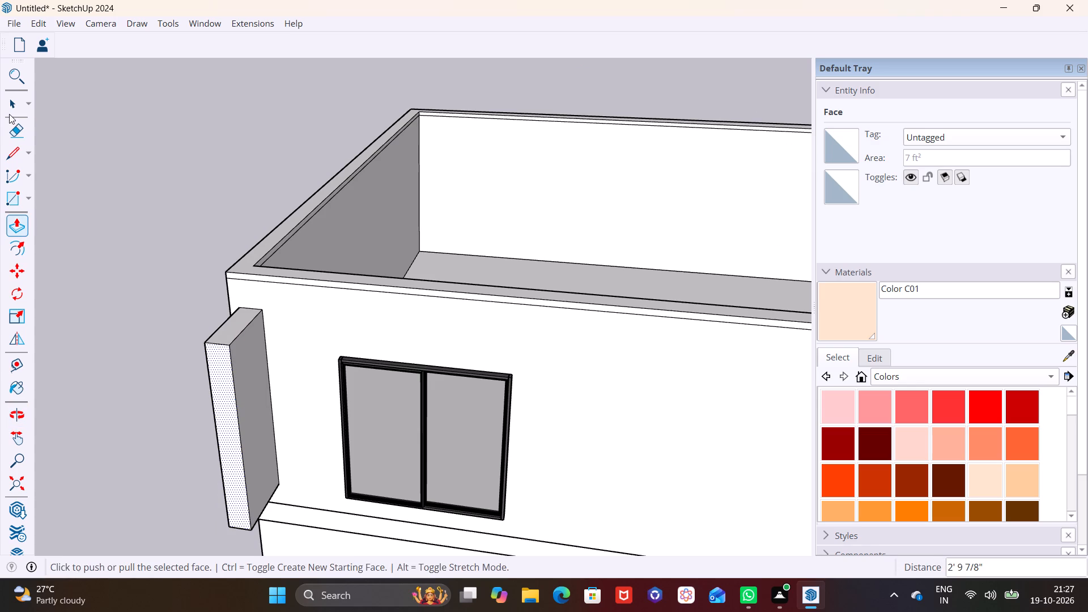
left_click_drag(8, 103, 16, 112)
left_click(234, 324)
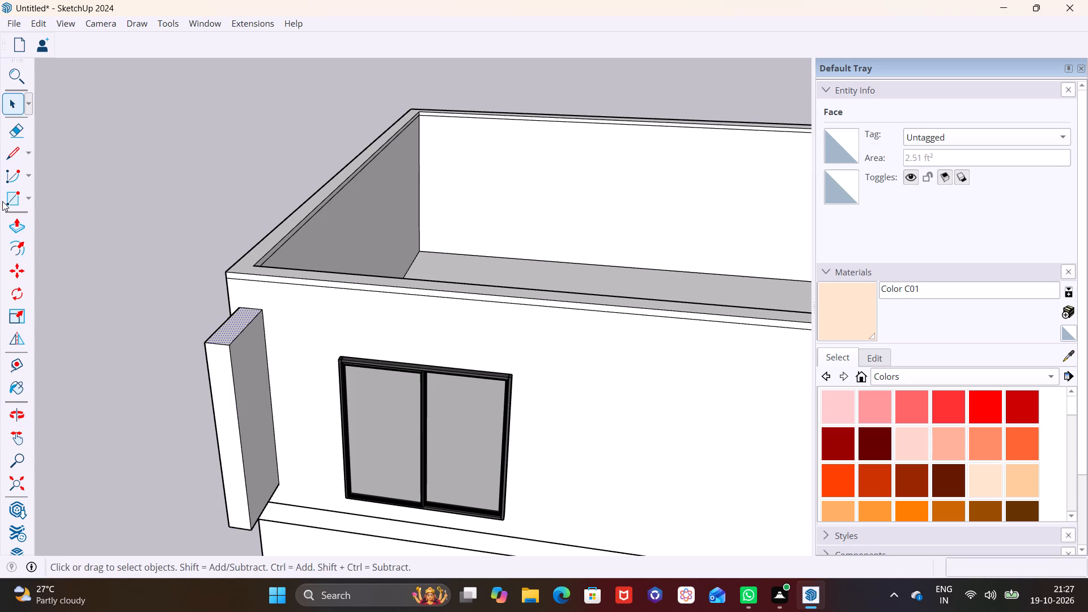
left_click(20, 223)
left_click(232, 330)
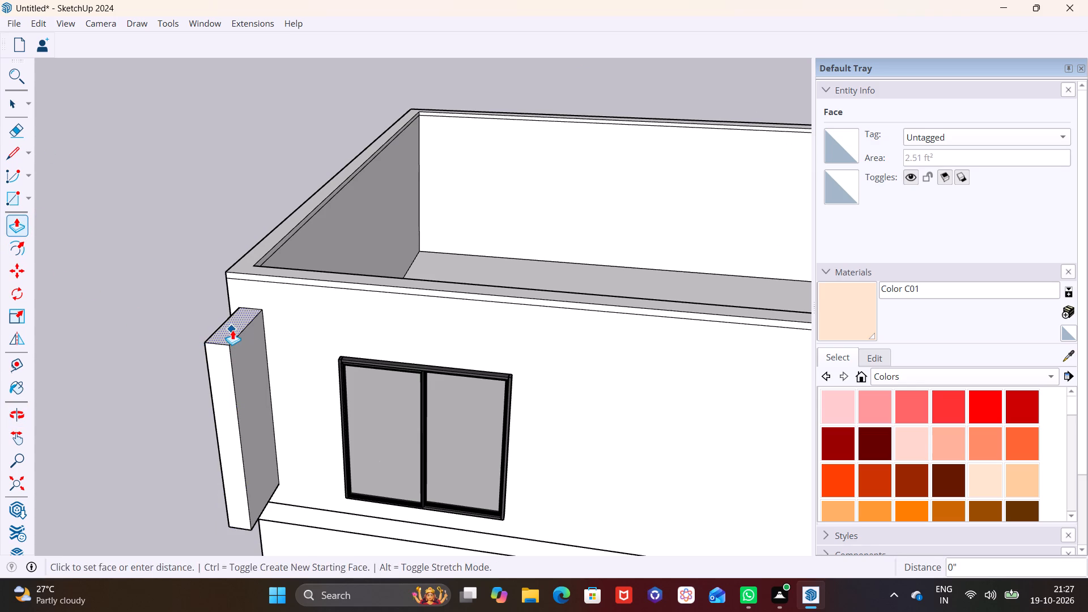
left_click(236, 324)
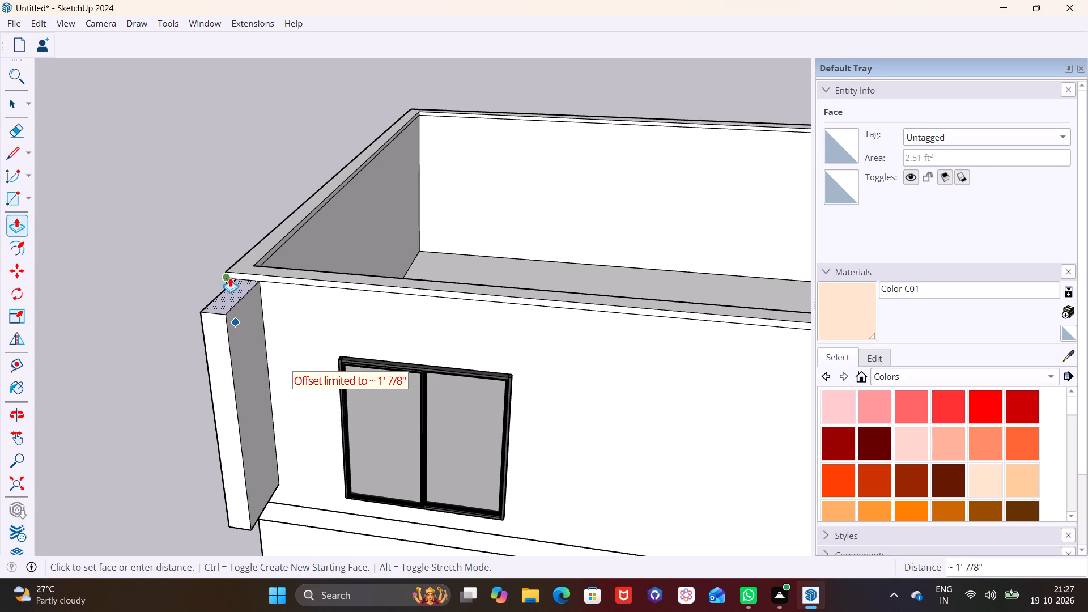
left_click(231, 277)
left_click(233, 297)
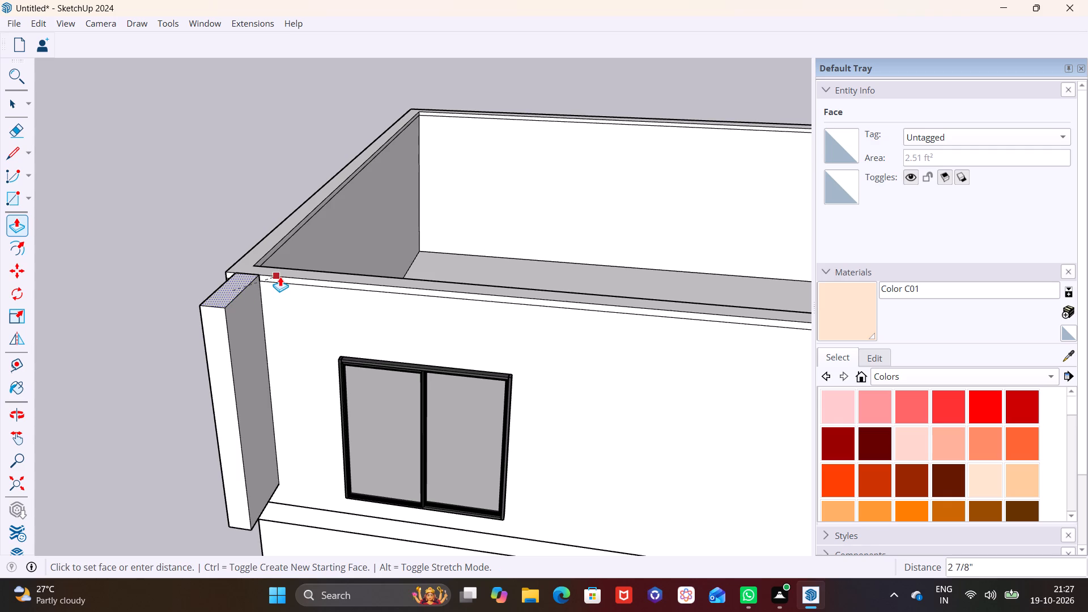
left_click(280, 277)
Push/Pull the fin's outer side face about 4 11/16" to align it with the building's corner.
middle_click_drag(257, 330, 466, 291)
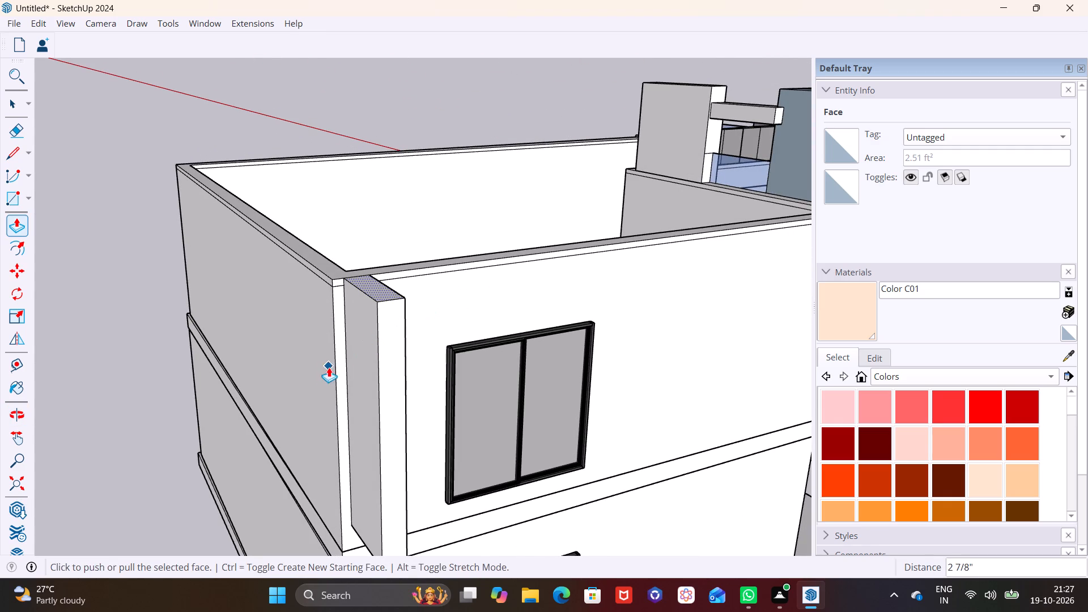
key("space")
left_click(355, 368)
left_click(25, 226)
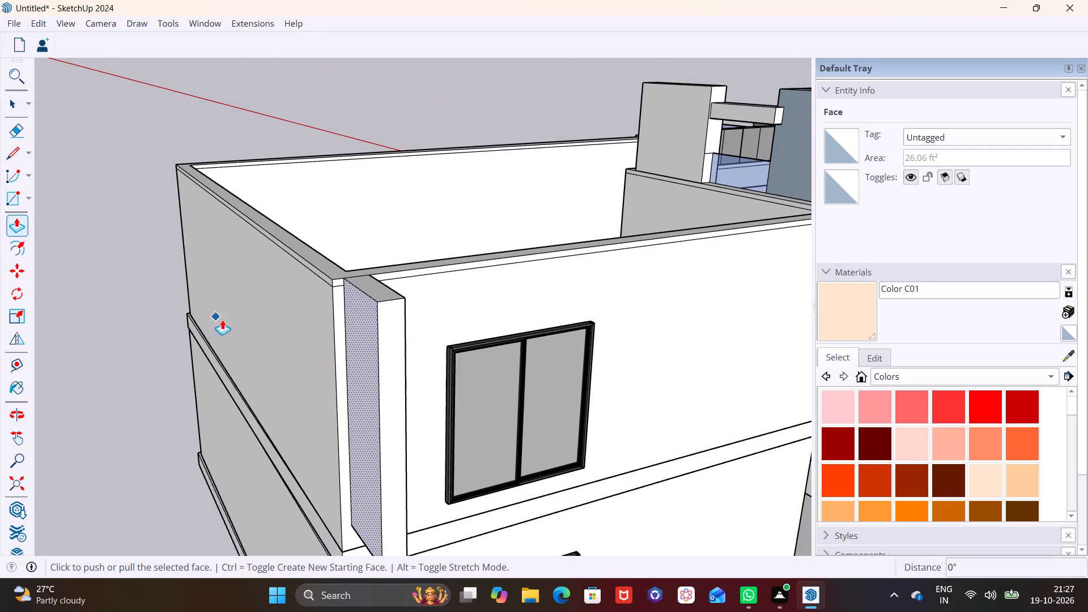
left_click(363, 359)
left_click(347, 364)
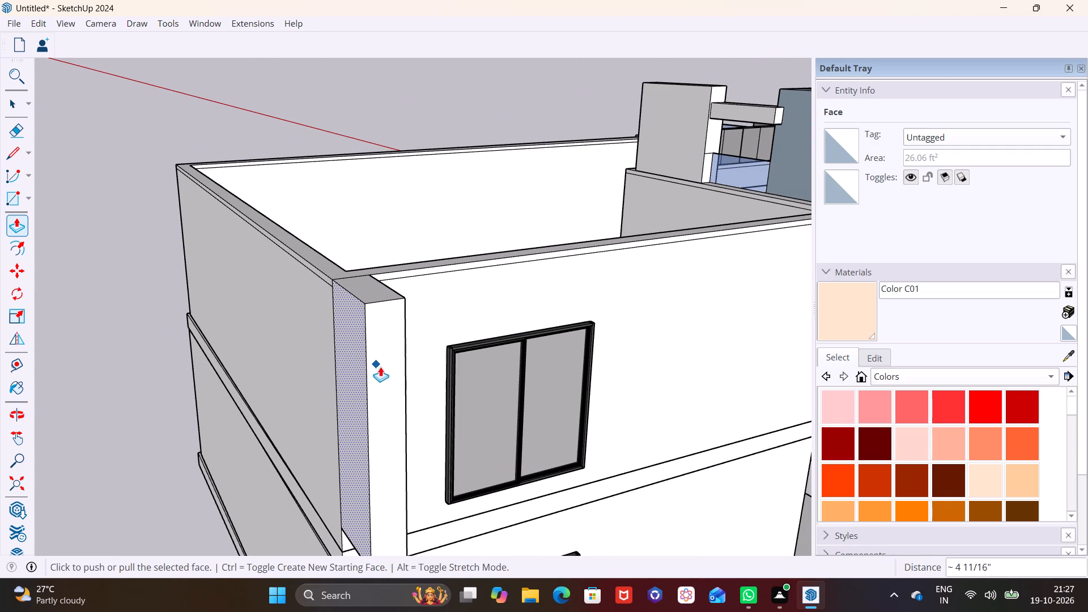
Extend the fin's bottom face downward in two pulls, past the floor band's top edge to its lower edge.
scroll(383, 368, "down", 1)
middle_click_drag(383, 368, 232, 342)
middle_click_drag(233, 374, 197, 343)
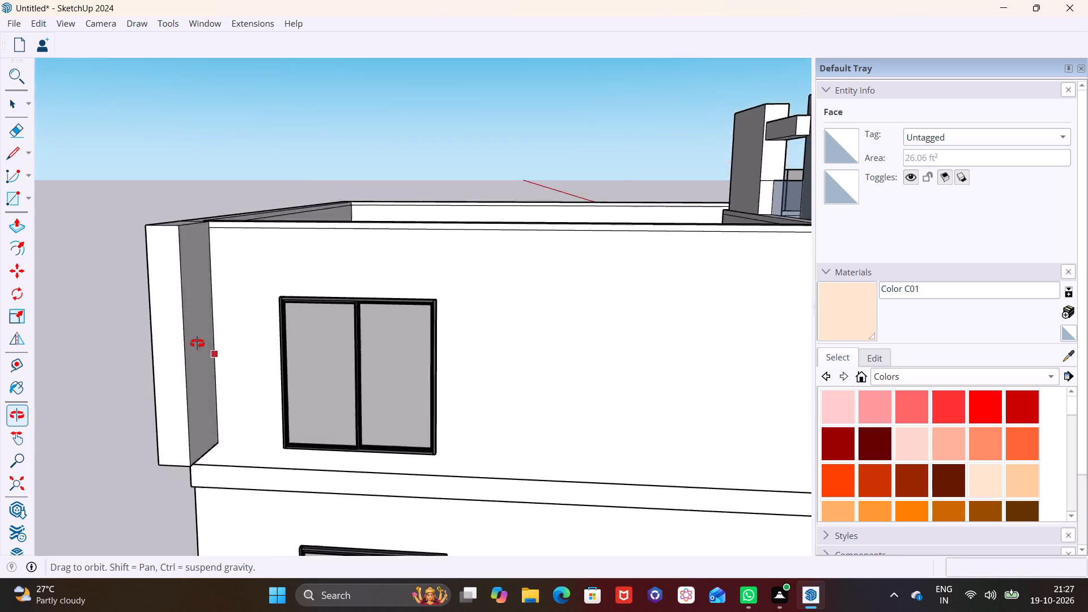
middle_click_drag(197, 343, 158, 286)
middle_click_drag(164, 362, 225, 244)
scroll(195, 325, "up", 4)
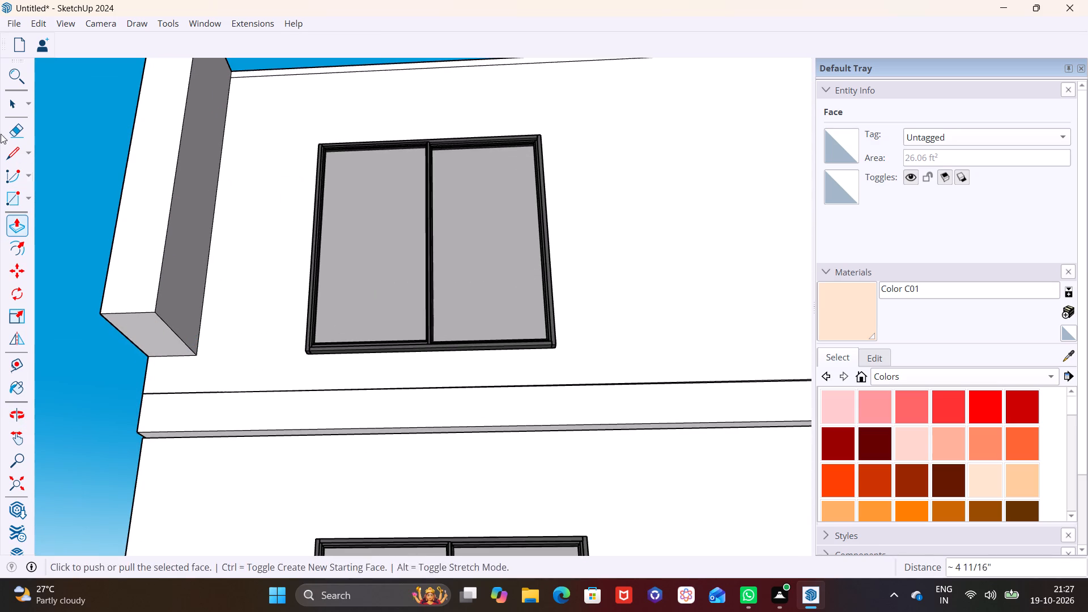
left_click(7, 108)
left_click(167, 335)
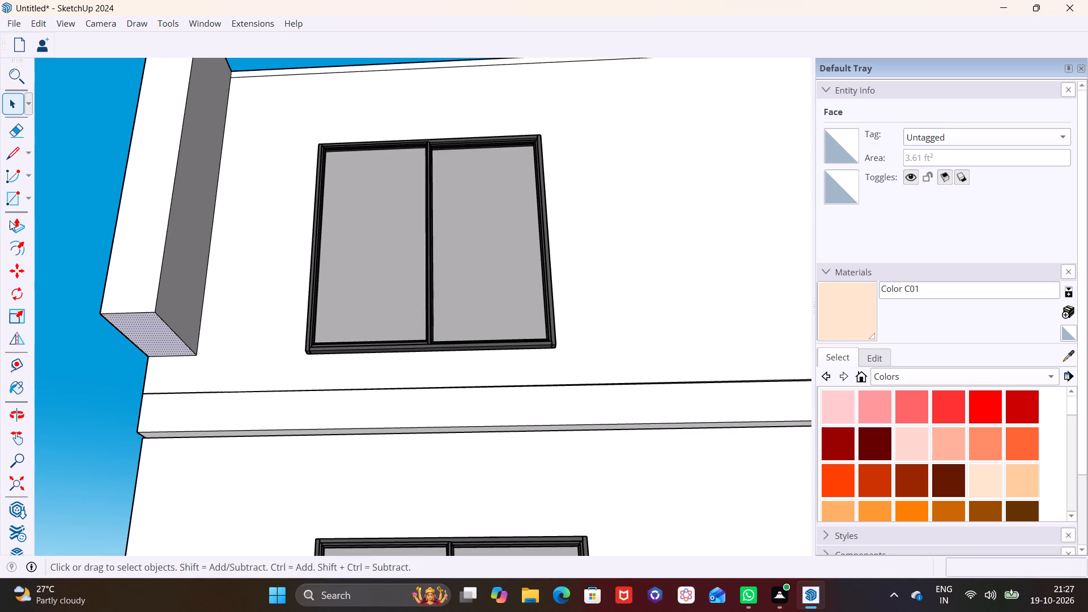
left_click(11, 222)
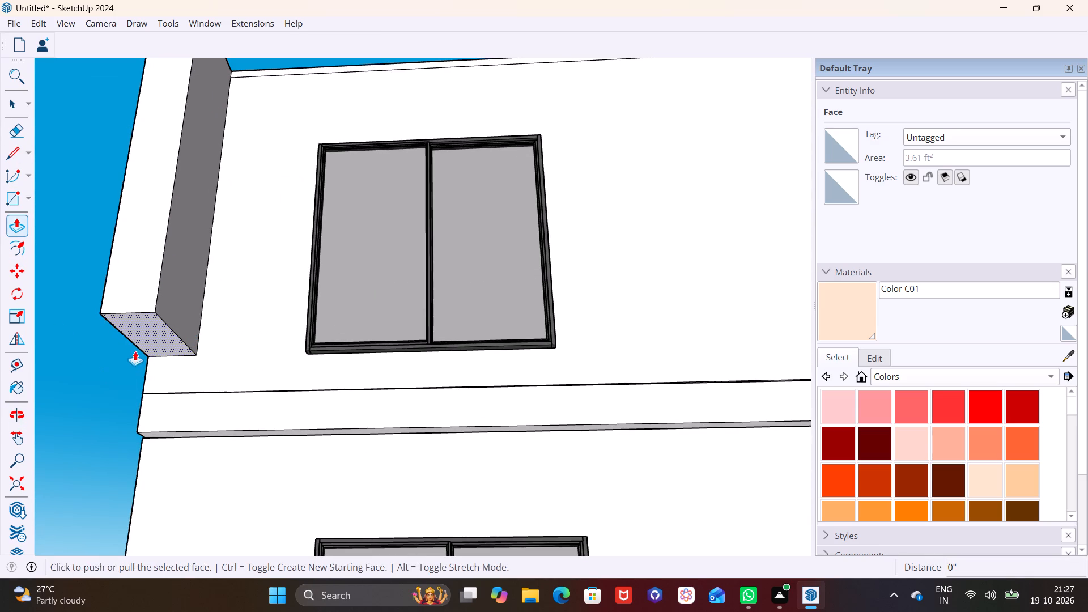
left_click(150, 334)
left_click(144, 423)
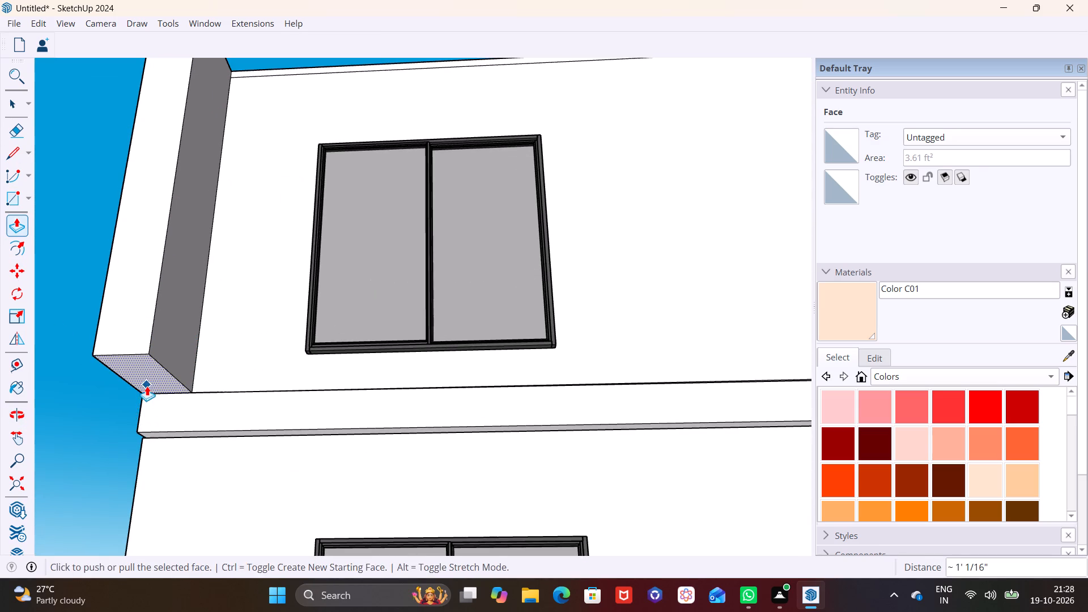
left_click(147, 386)
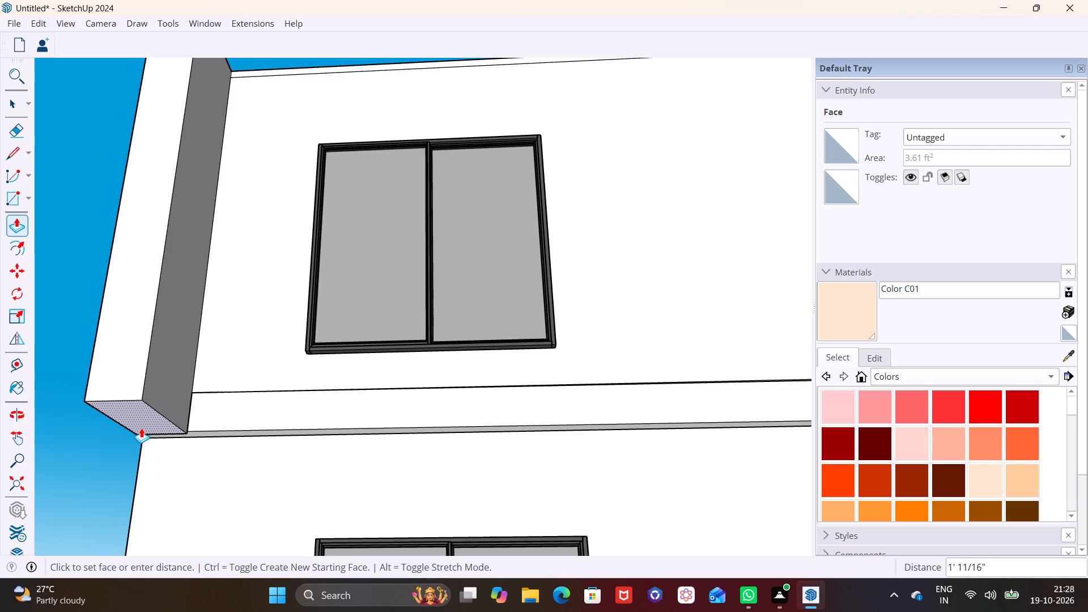
left_click(141, 428)
Draw a line about 2' 10" long across the fin's inner face, level with the floor band's top edge.
middle_click_drag(215, 387, 120, 528)
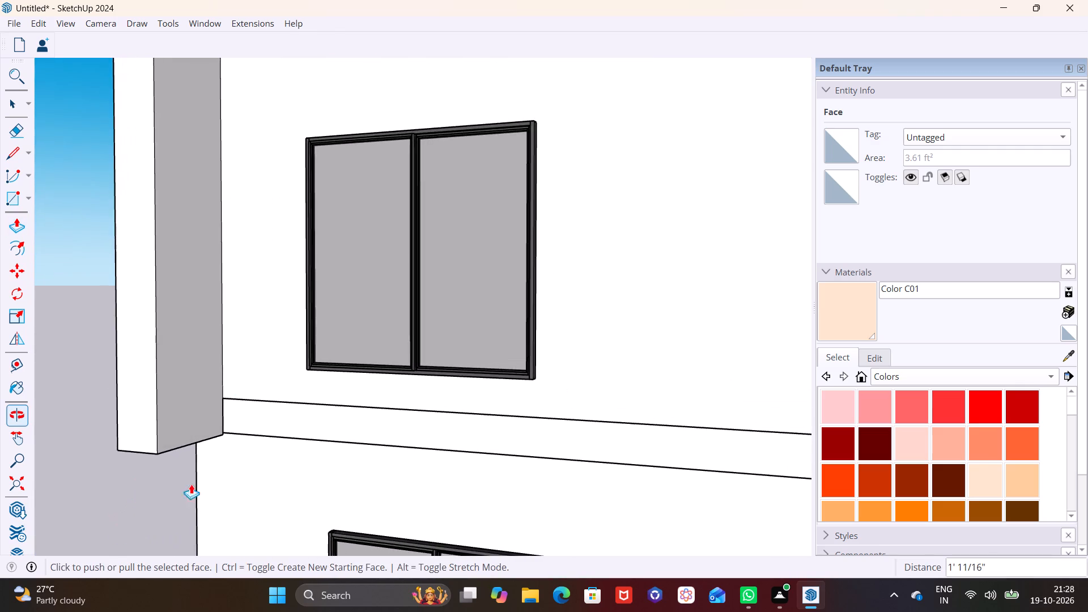
scroll(211, 471, "down", 3)
scroll(212, 419, "up", 5)
middle_click_drag(147, 431, 135, 437)
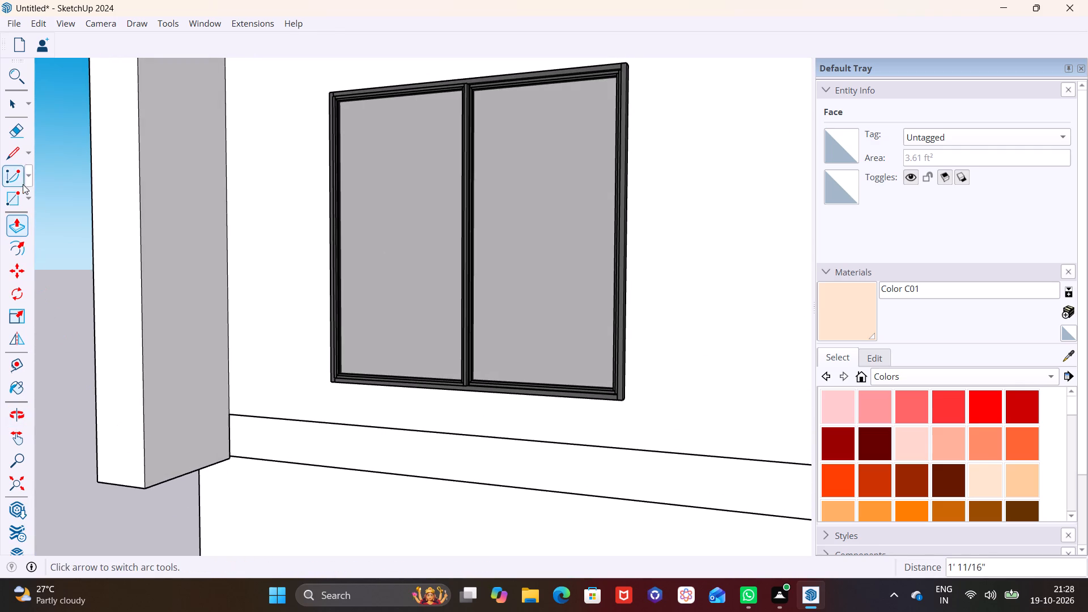
left_click(16, 163)
left_click(232, 415)
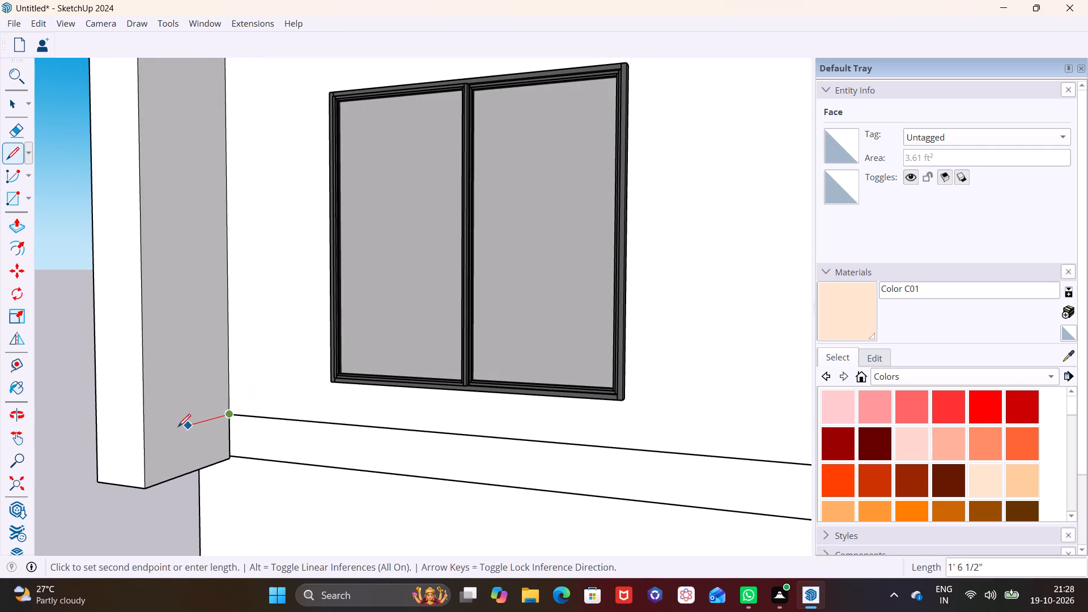
left_click(146, 435)
Push/Pull the lower part of the fin's inner face about 24' 4" along the floor band to the tall column, forming a ledge.
left_click(16, 107)
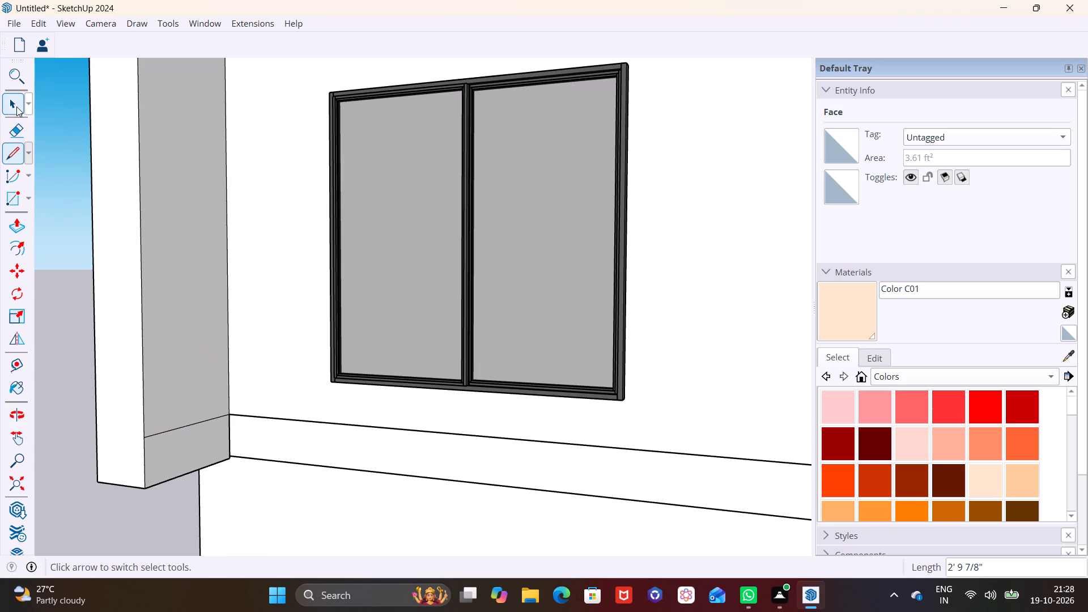
left_click(199, 439)
left_click(19, 226)
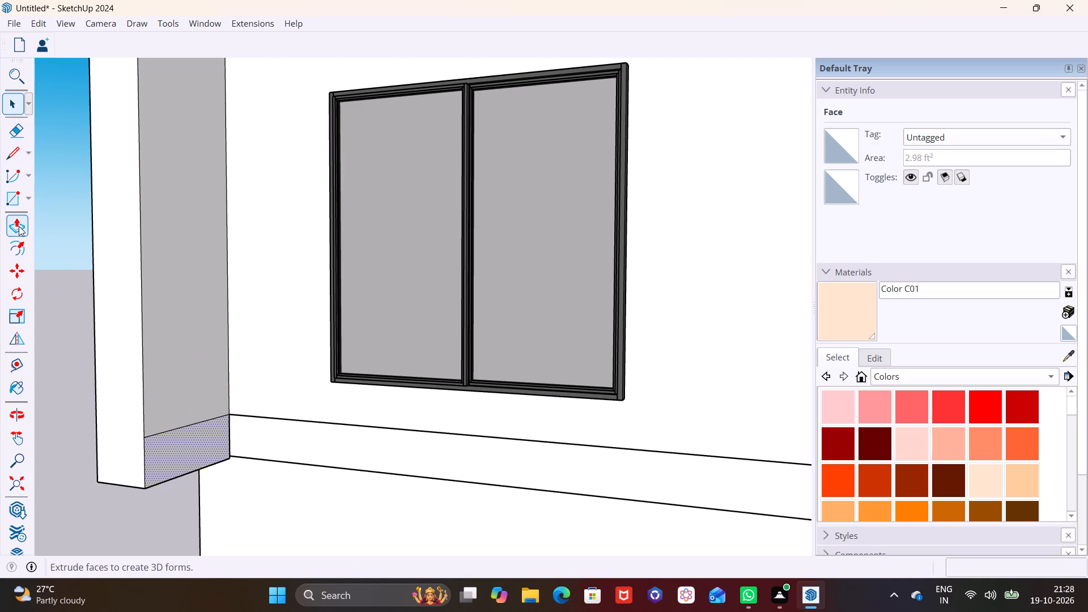
left_click(189, 452)
scroll(435, 494, "down", 4)
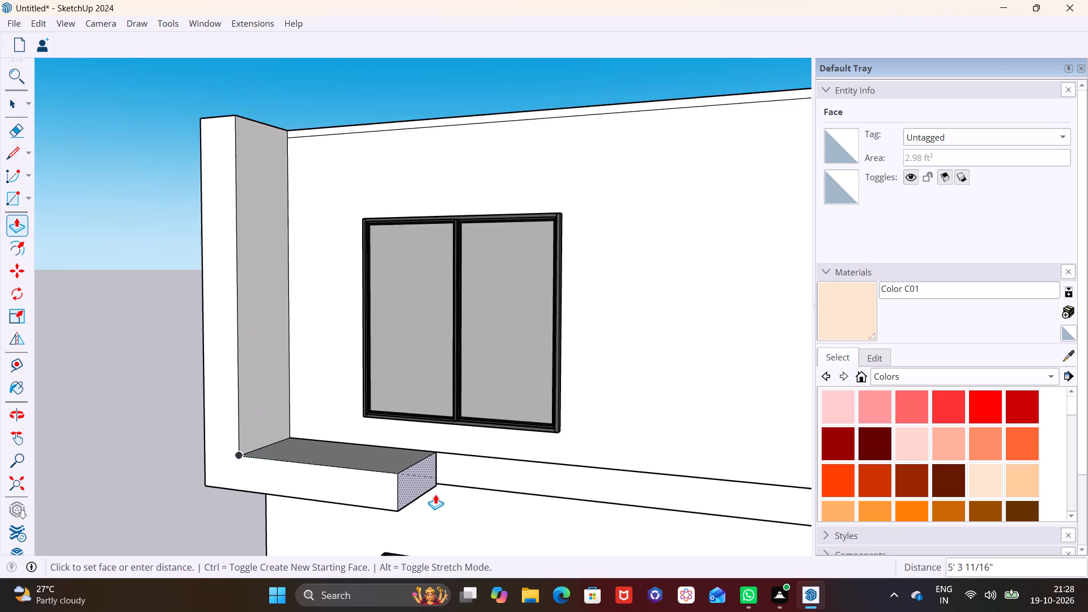
scroll(435, 494, "down", 2)
middle_click_drag(434, 494, 309, 460, "shift")
scroll(517, 472, "down", 8)
middle_click_drag(549, 480, 528, 480, "shift")
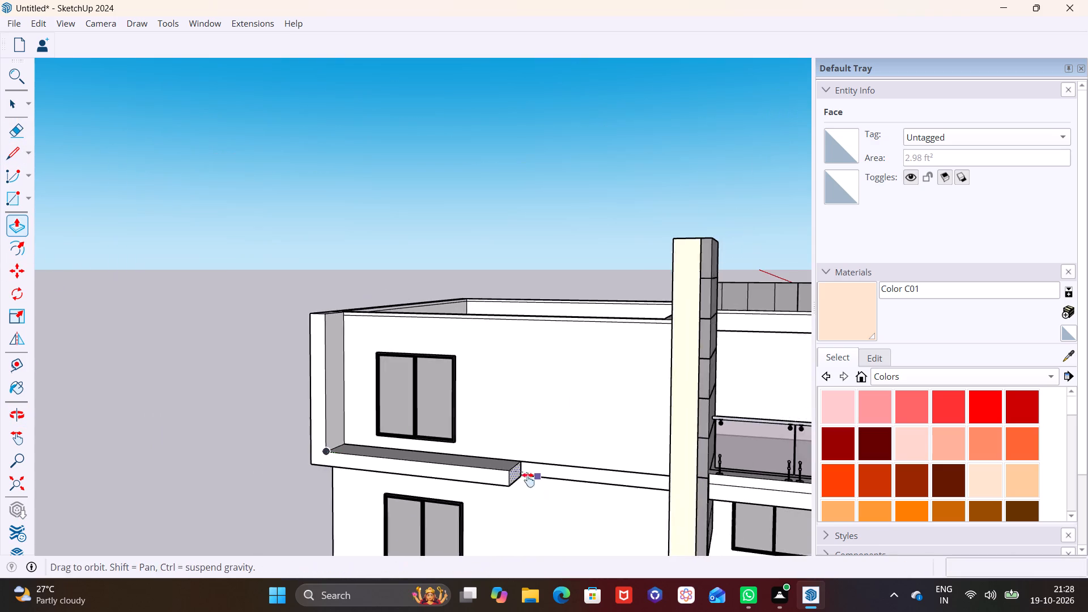
middle_click_drag(528, 480, 345, 480, "shift")
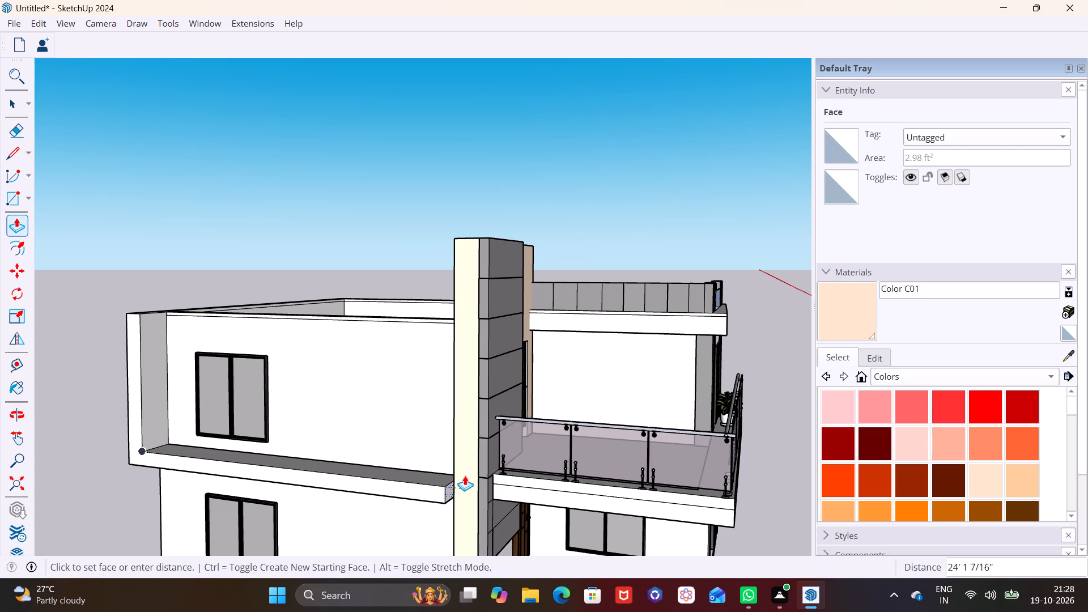
scroll(465, 475, "up", 2)
left_click(468, 480)
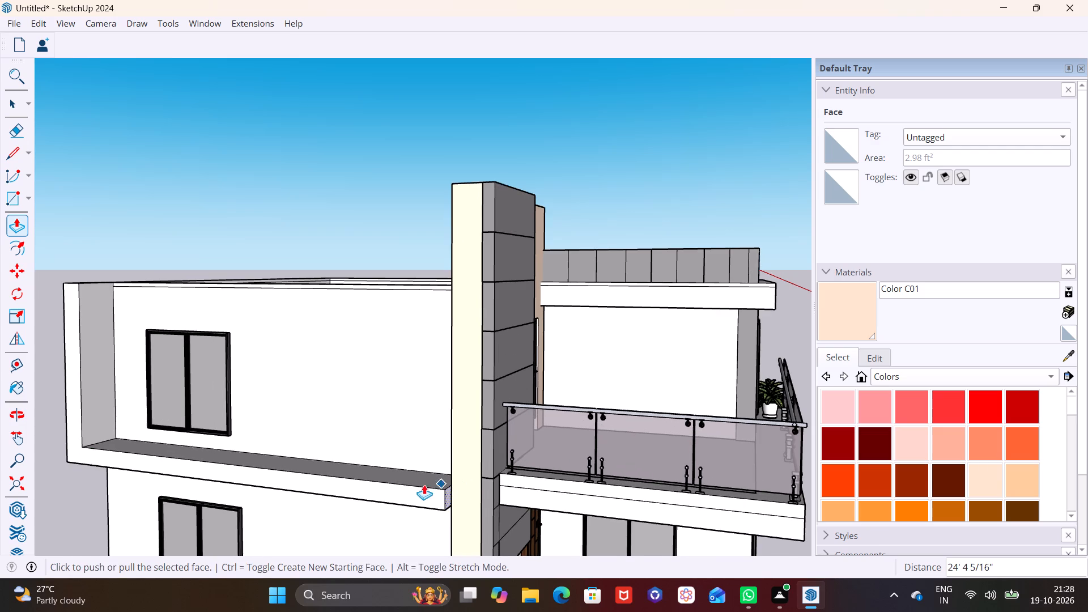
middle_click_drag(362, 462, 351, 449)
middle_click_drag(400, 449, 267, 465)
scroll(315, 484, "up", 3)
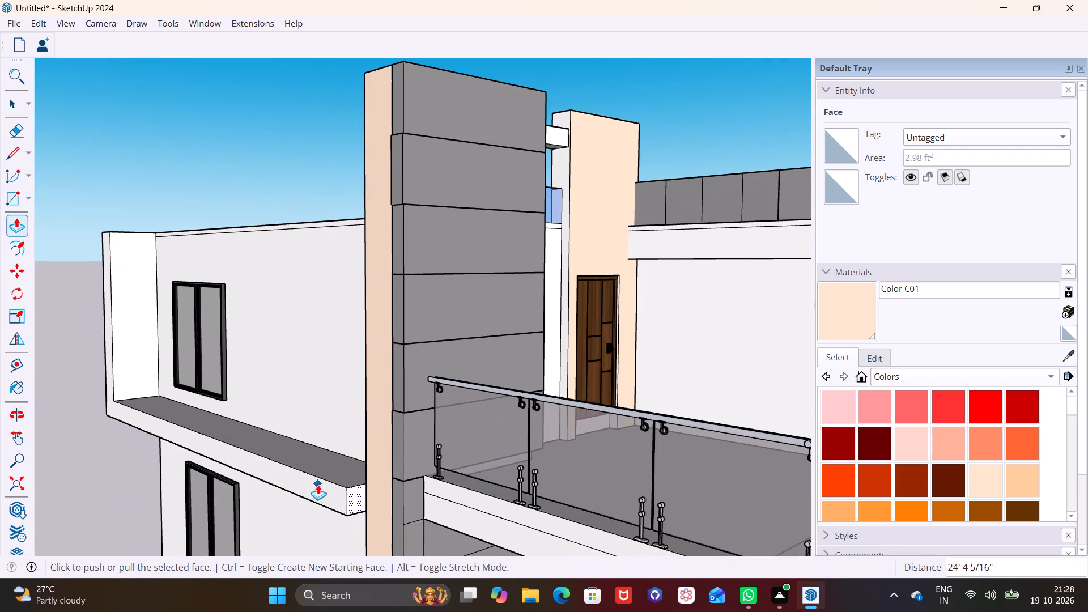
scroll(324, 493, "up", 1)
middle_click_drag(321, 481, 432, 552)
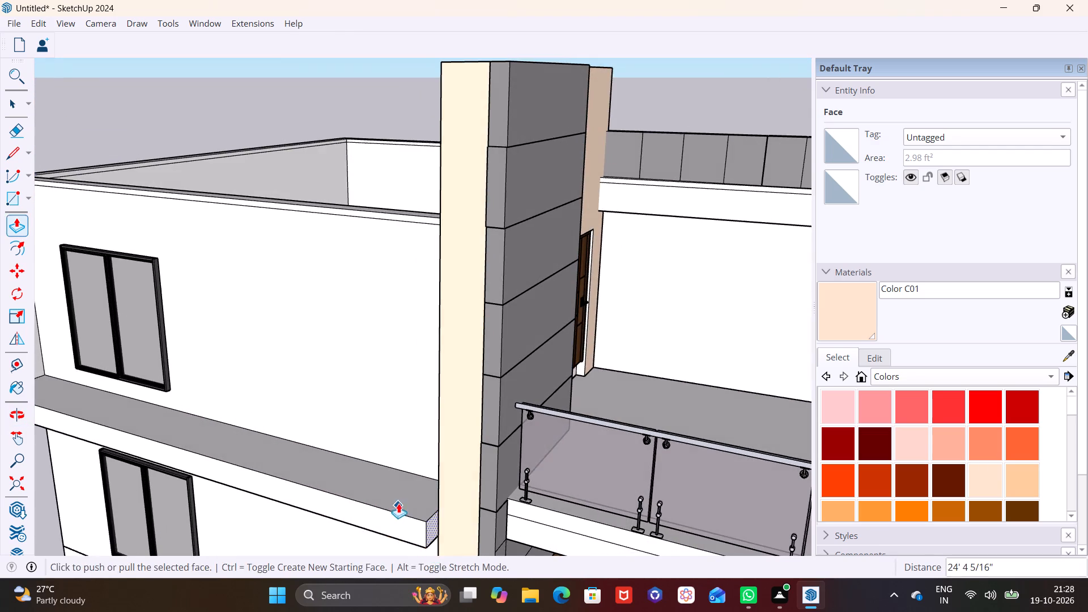
Draw a line about 2' 10" long across the ledge's top face, a short distance in from the fin.
middle_click_drag(398, 503, 515, 487)
middle_click_drag(510, 482, 647, 528)
middle_click_drag(544, 440, 419, 436, "shift")
middle_click_drag(462, 464, 526, 476)
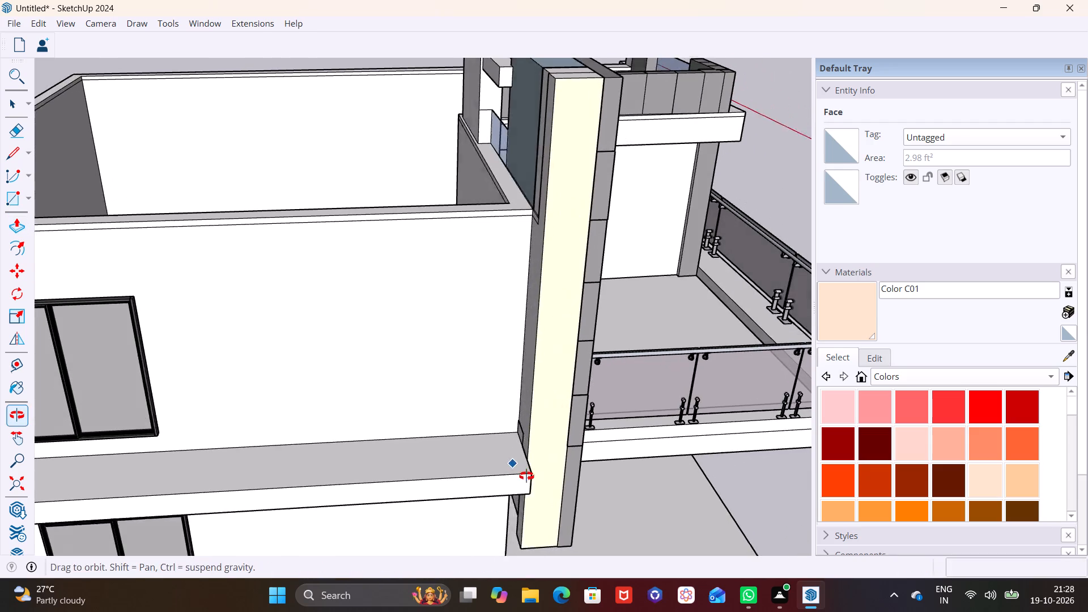
middle_click_drag(526, 476, 541, 476)
left_click(8, 153)
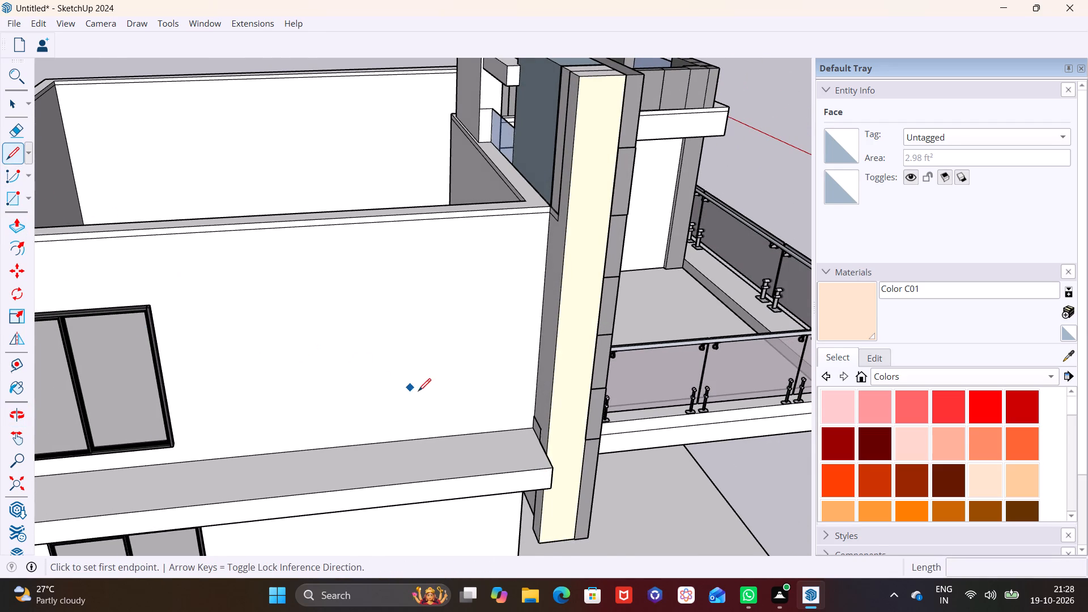
scroll(420, 393, "up", 2)
left_click(504, 441)
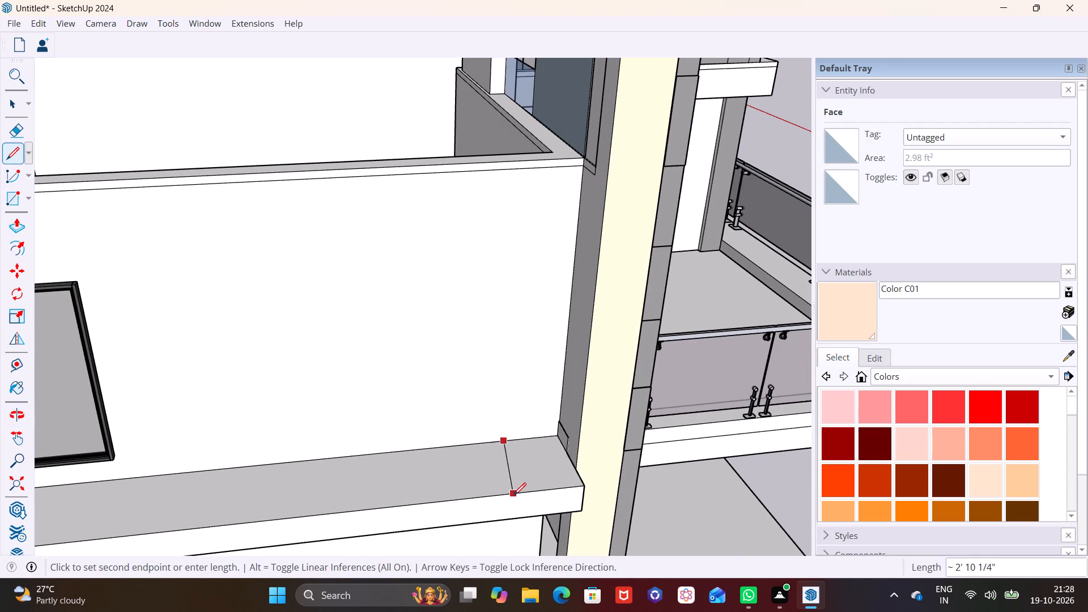
left_click(523, 495)
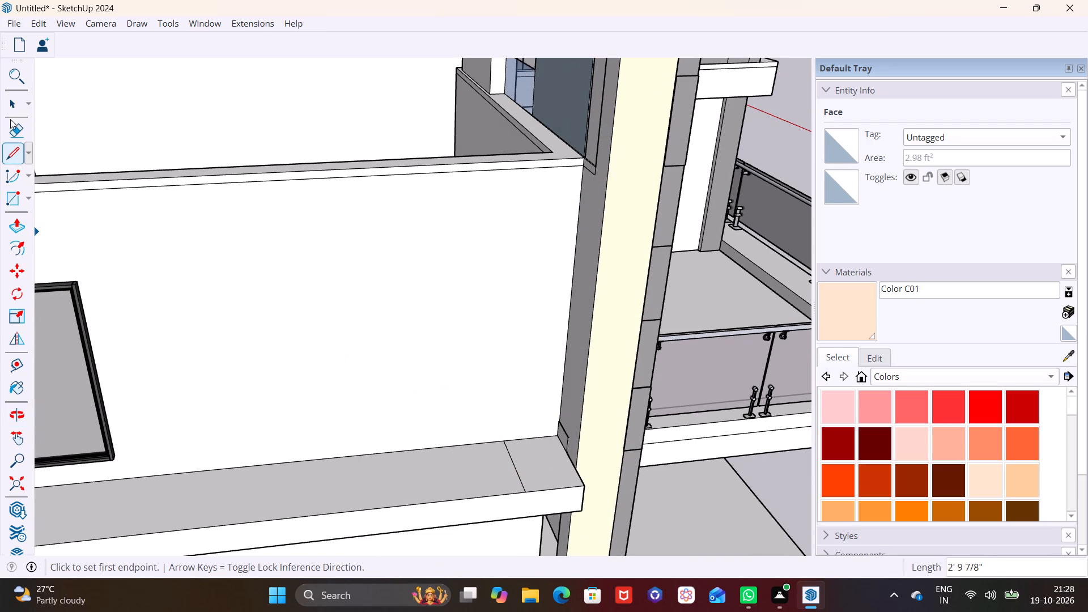
Push/Pull the ledge's marked end section upward beside the fin in successive pulls, the last about 5' 5 3/8", forming a post.
left_click(9, 99)
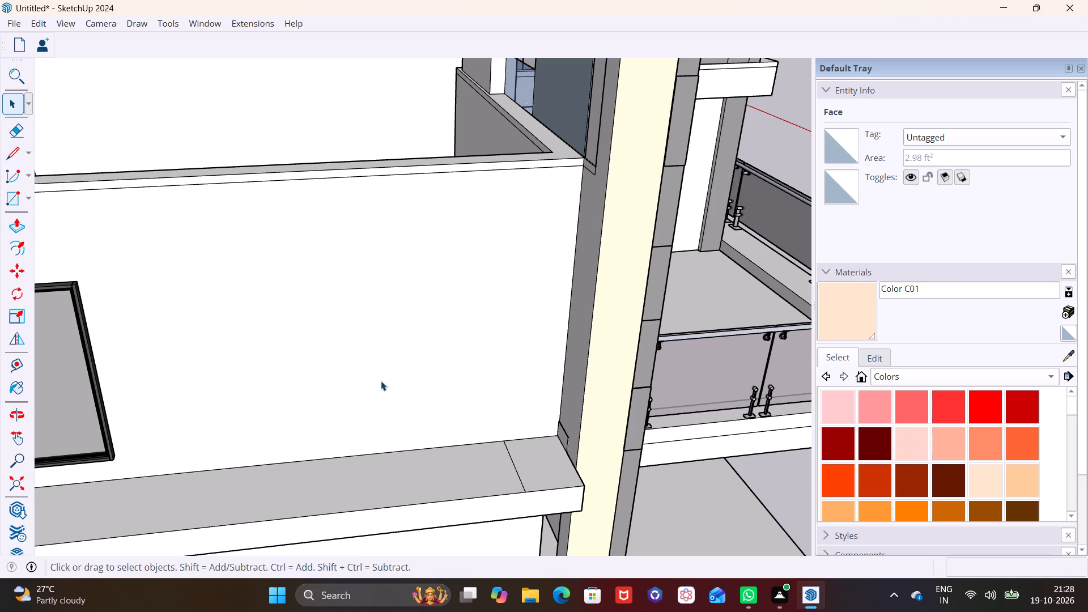
left_click(531, 454)
left_click(18, 226)
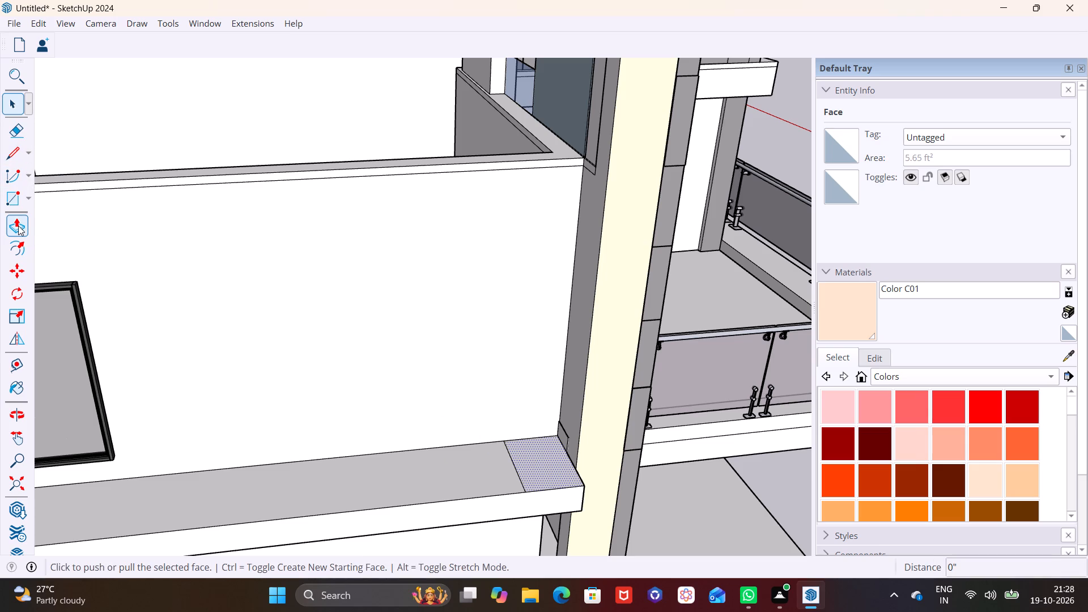
left_click_drag(550, 473, 550, 468)
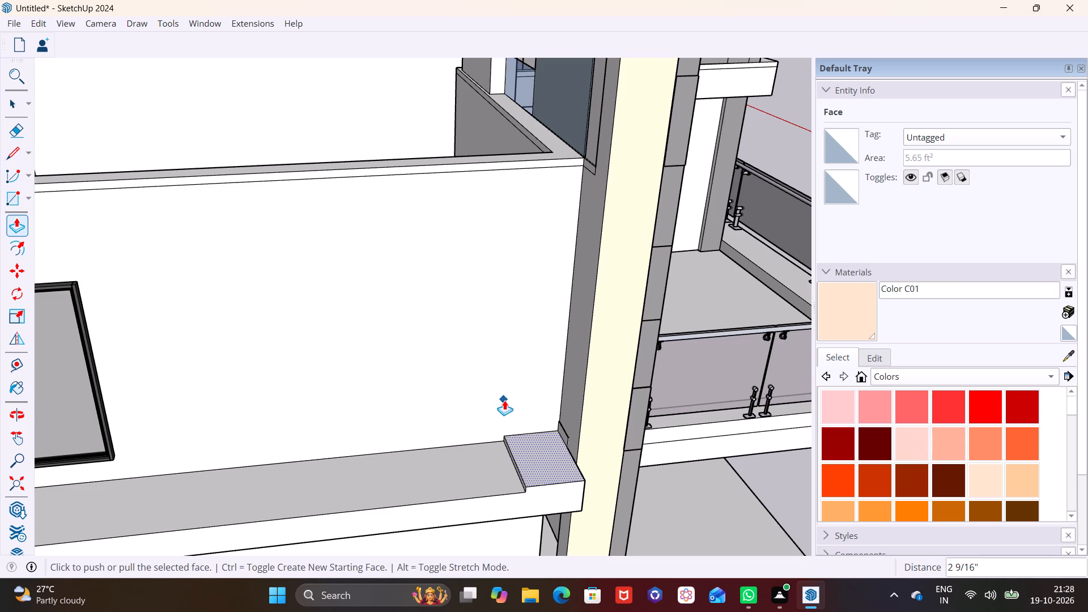
left_click_drag(505, 386, 502, 369)
left_click(507, 324)
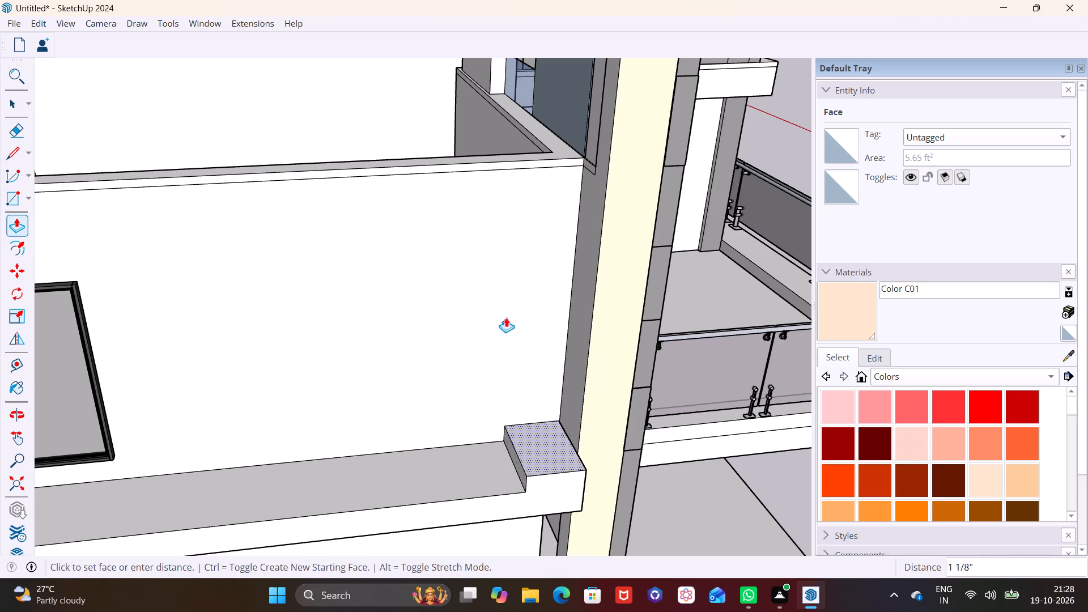
left_click(518, 269)
left_click(549, 385)
left_click(486, 232)
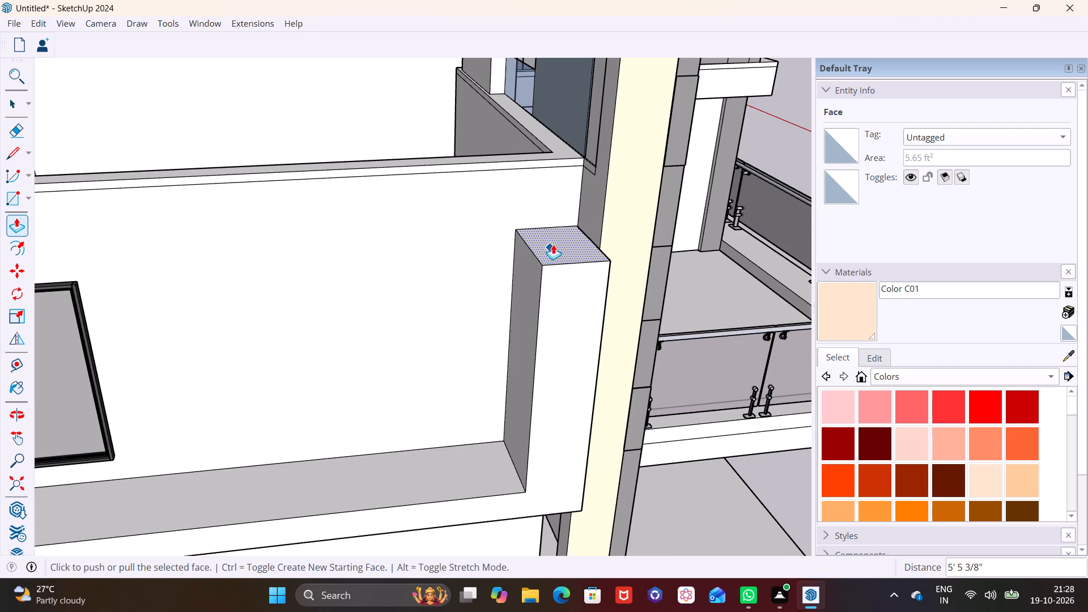
Raise the post's top face in further small pulls until it stands just above the side wall's parapet.
scroll(559, 231, "down", 3)
middle_click_drag(535, 245, 440, 357)
left_click_drag(474, 363, 480, 348)
left_click_drag(482, 341, 485, 333)
left_click_drag(478, 355, 481, 346)
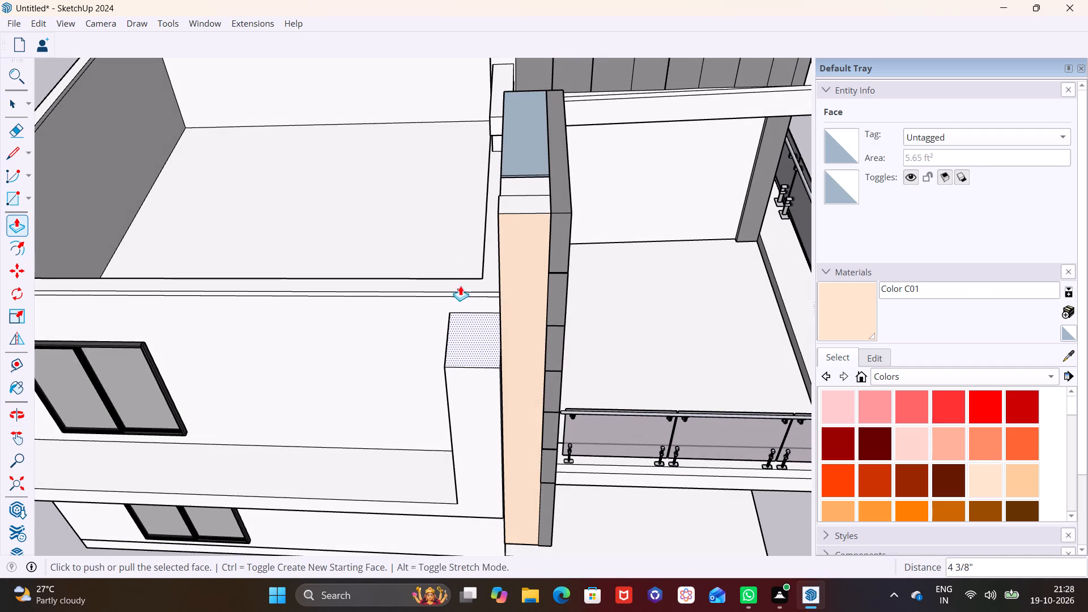
left_click_drag(470, 339, 470, 329)
left_click(467, 325)
left_click_drag(458, 328, 456, 290)
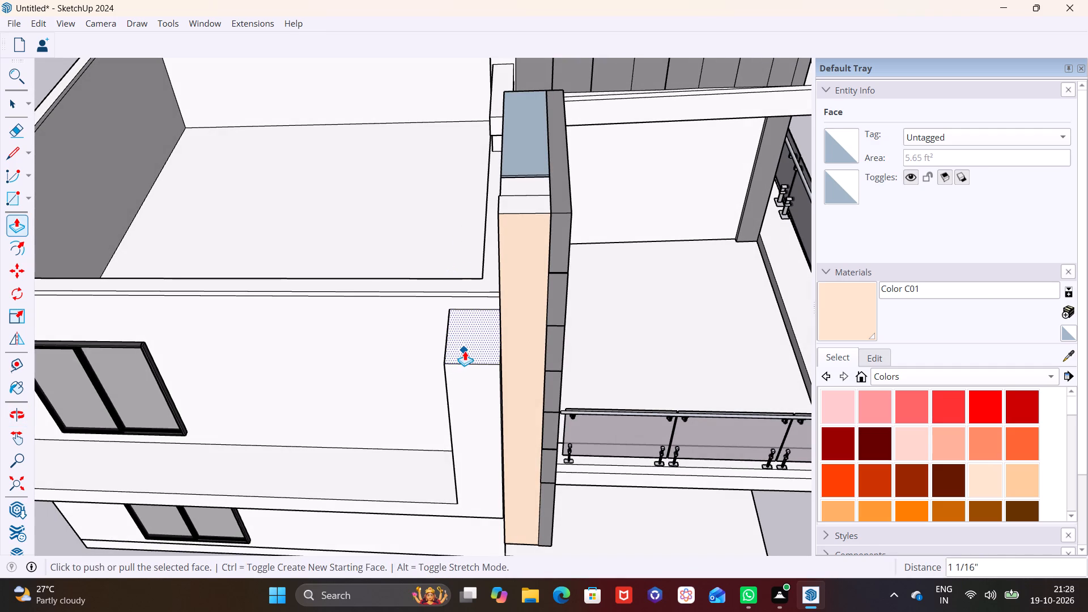
left_click_drag(465, 351, 466, 304)
middle_click_drag(460, 276, 476, 202)
scroll(457, 236, "up", 2)
middle_click_drag(464, 251, 484, 311)
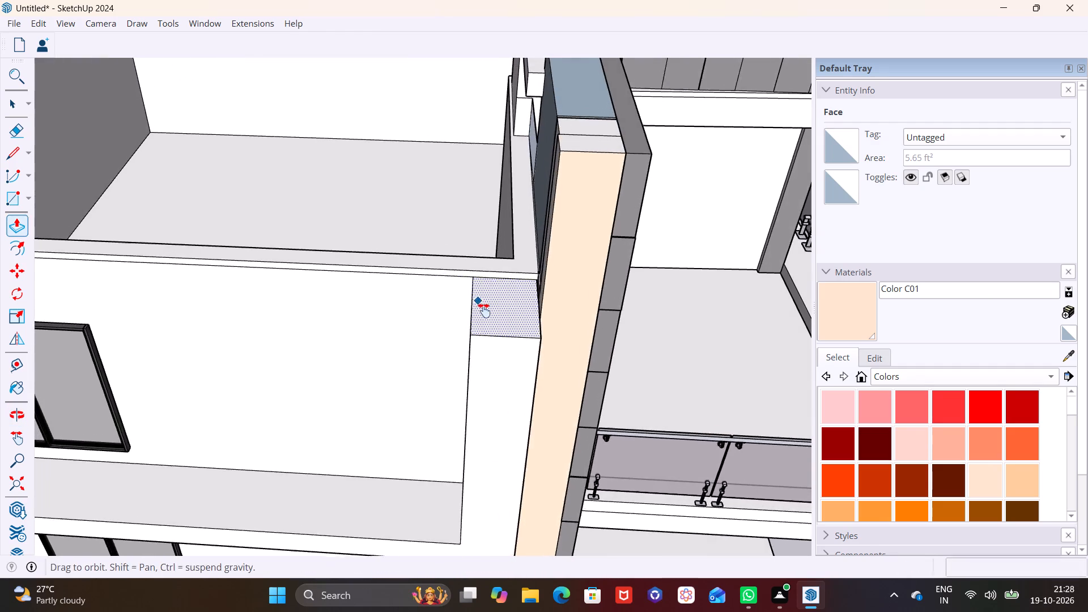
middle_click_drag(484, 311, 486, 317)
middle_click_drag(486, 337, 644, 312)
left_click_drag(619, 267, 619, 261)
left_click(613, 205)
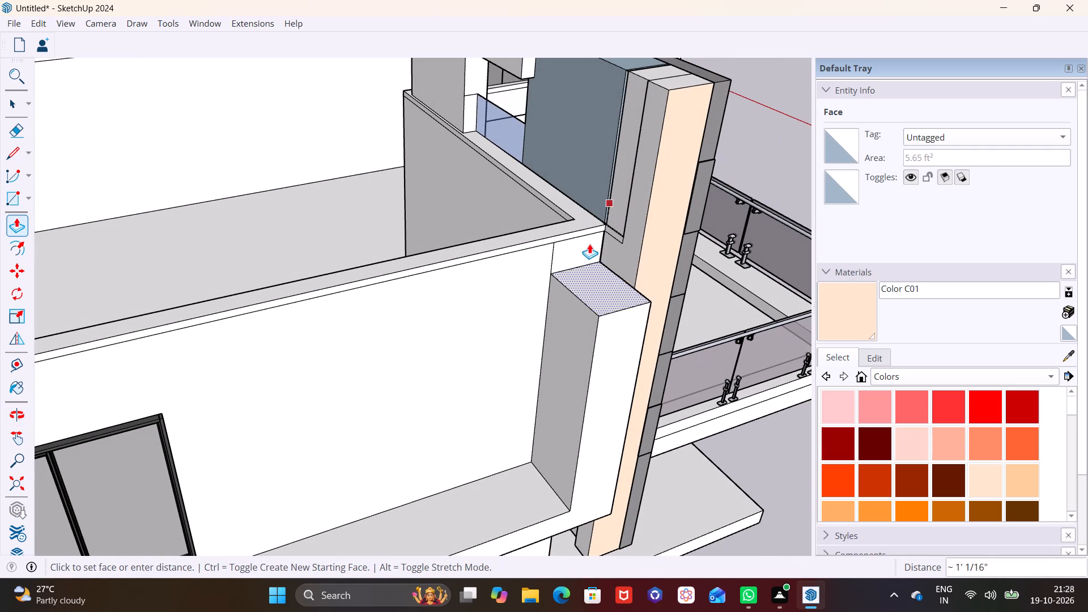
left_click(596, 139)
left_click_drag(601, 247, 603, 235)
left_click(594, 175)
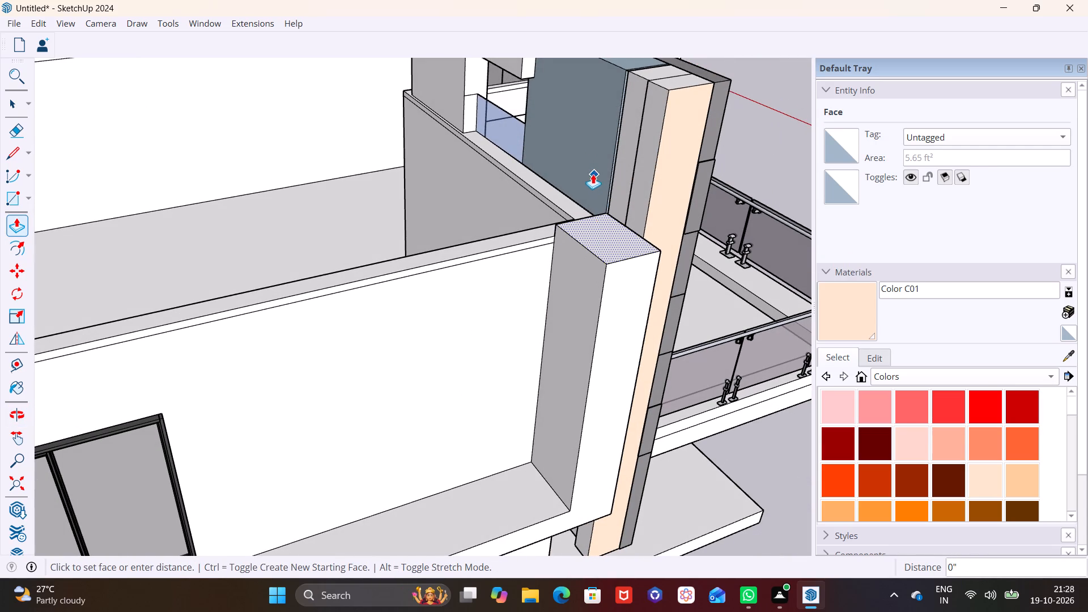
left_click(588, 164)
left_click_drag(610, 232, 611, 226)
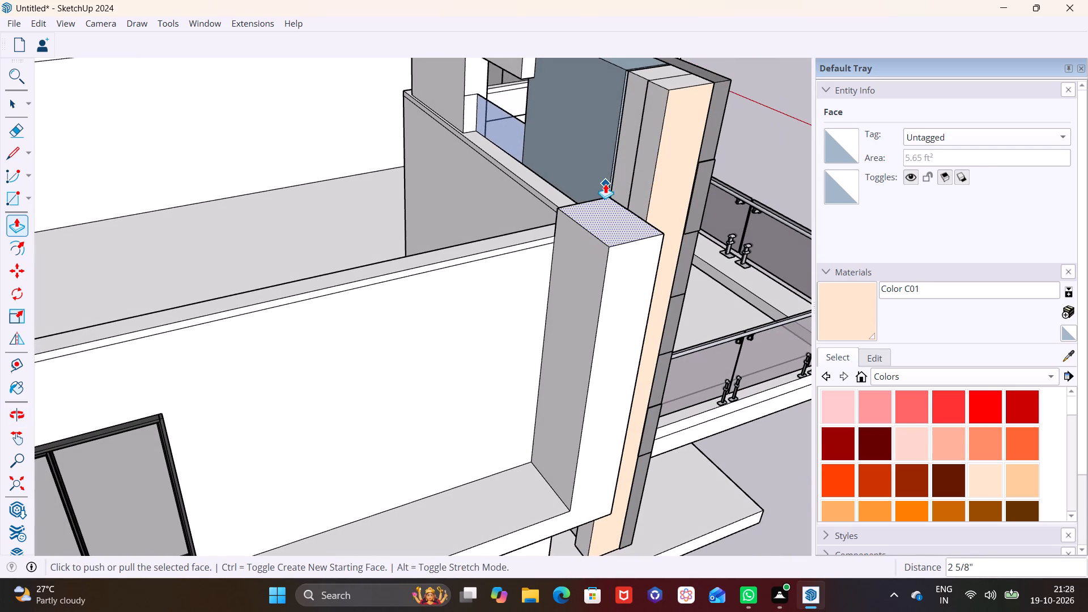
Push/Pull the post's top face up about another 1' 7 5/16" above the parapet.
left_click(605, 182)
middle_click_drag(565, 216, 511, 297)
middle_click_drag(505, 309, 456, 158)
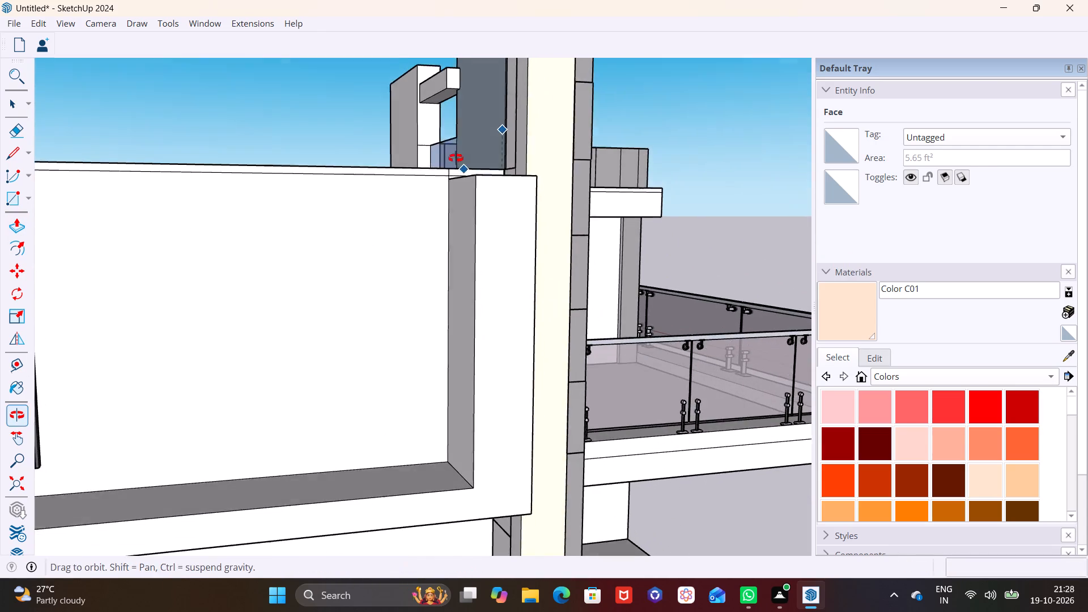
middle_click_drag(456, 158, 456, 152)
left_click(478, 79)
scroll(494, 165, "down", 2)
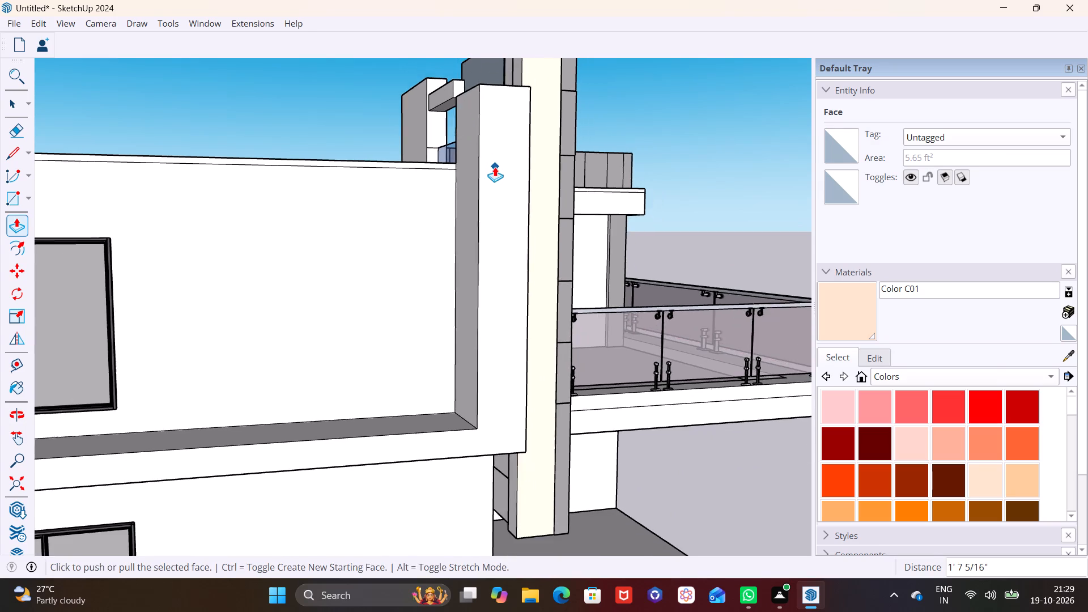
Draw a line about 2' 10" long across the post's inner face, level with the top of the parapet.
middle_click_drag(495, 167, 696, 183)
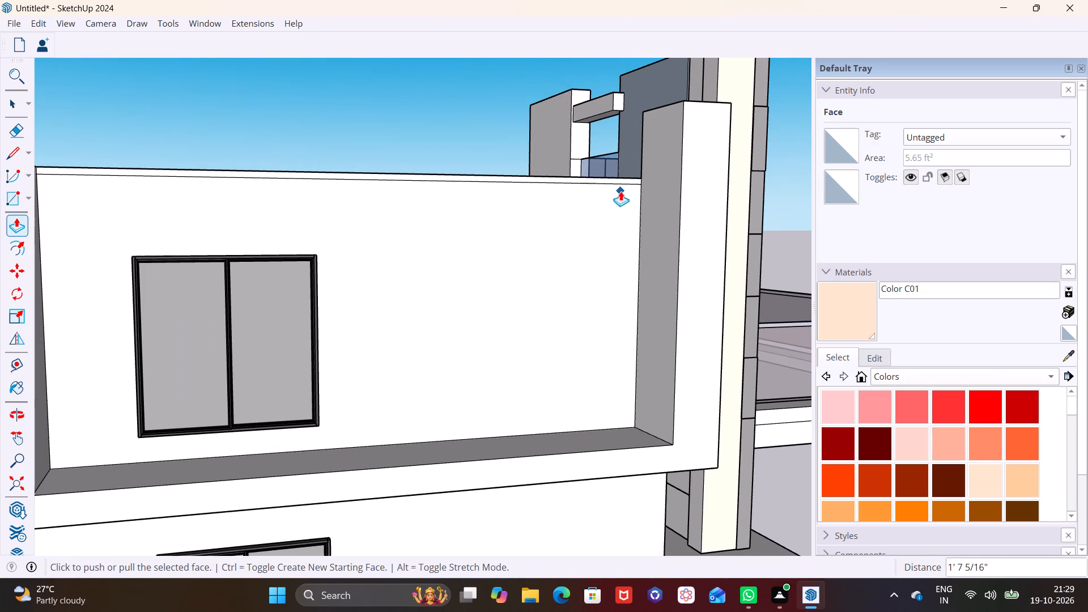
middle_click_drag(620, 191, 728, 200)
left_click(10, 152)
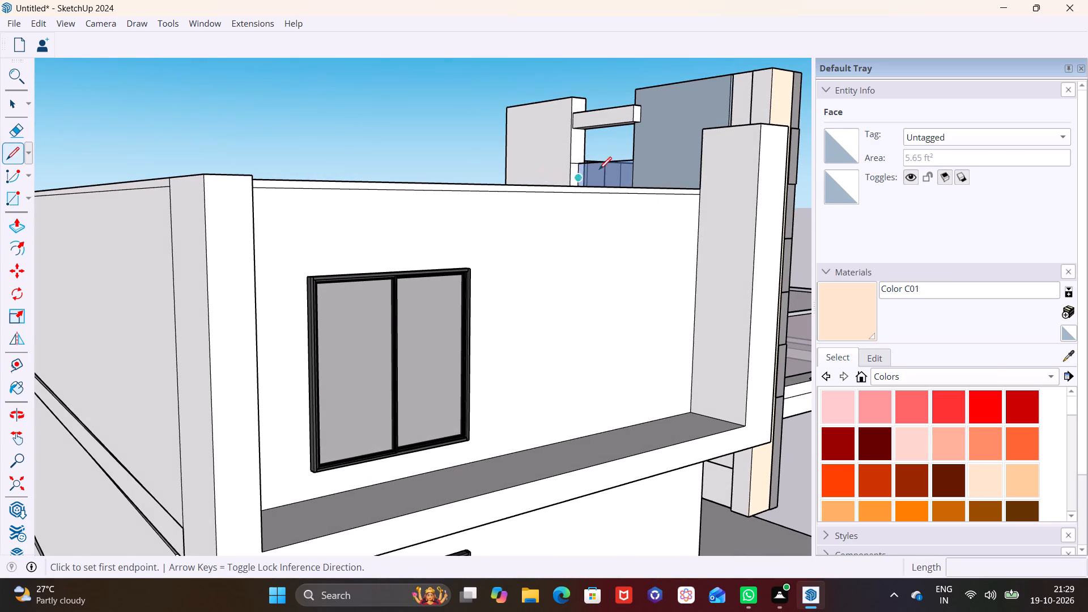
scroll(784, 190, "up", 2)
scroll(708, 190, "up", 2)
left_click(681, 192)
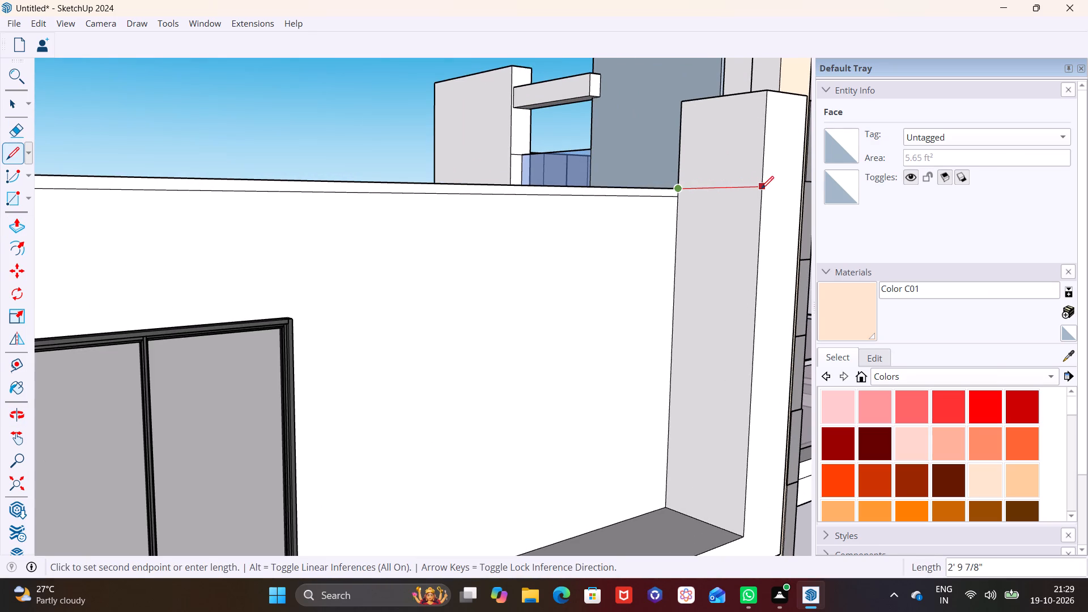
left_click(762, 189)
Push/Pull the upper part of the post's inner face about 23' 7 5/8" along the parapet to the far column, closing the frame.
key("space")
left_click(717, 148)
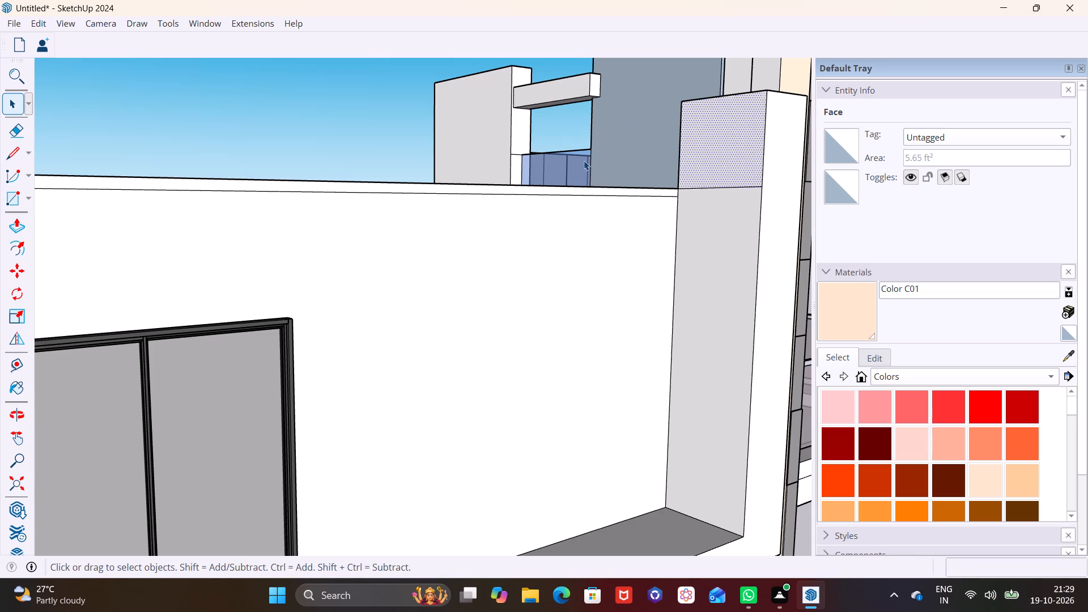
left_click(14, 220)
left_click(697, 145)
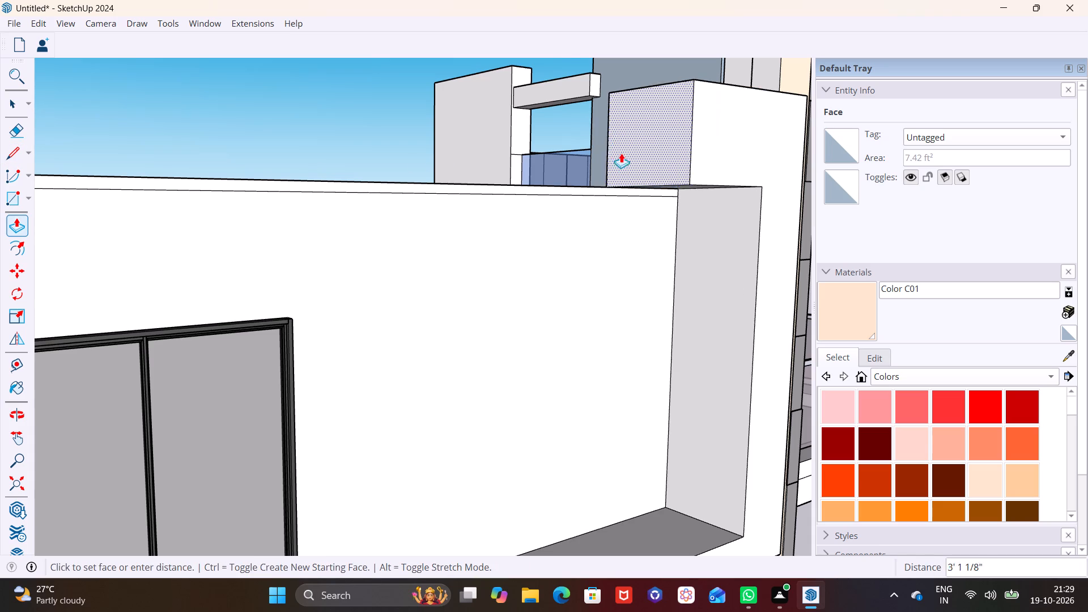
scroll(194, 163, "down", 11)
middle_click_drag(191, 182, 71, 239)
scroll(143, 205, "up", 1)
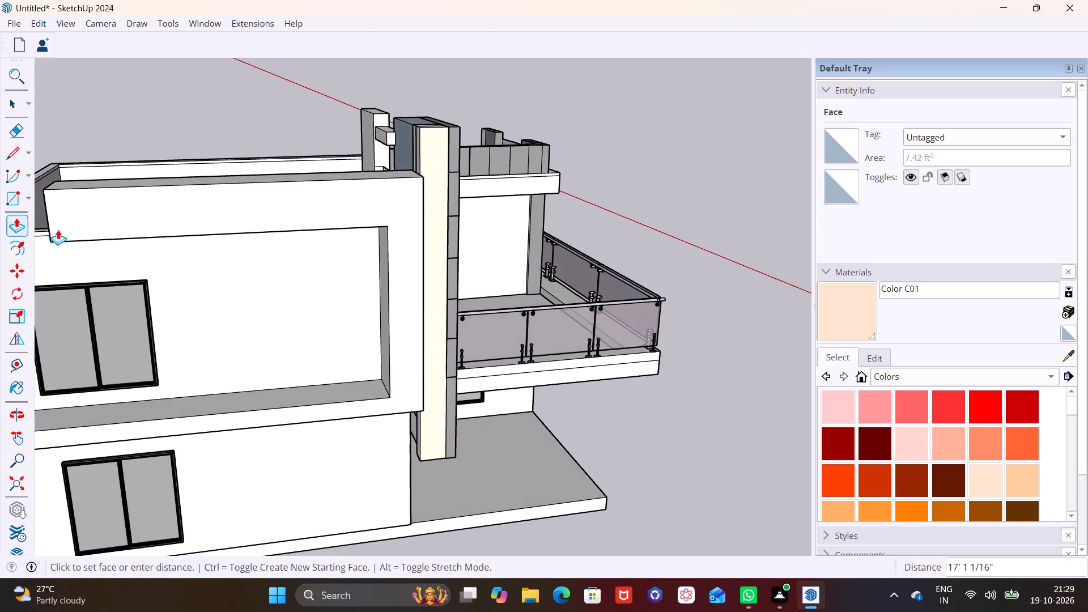
middle_click_drag(58, 227, 387, 198, "shift")
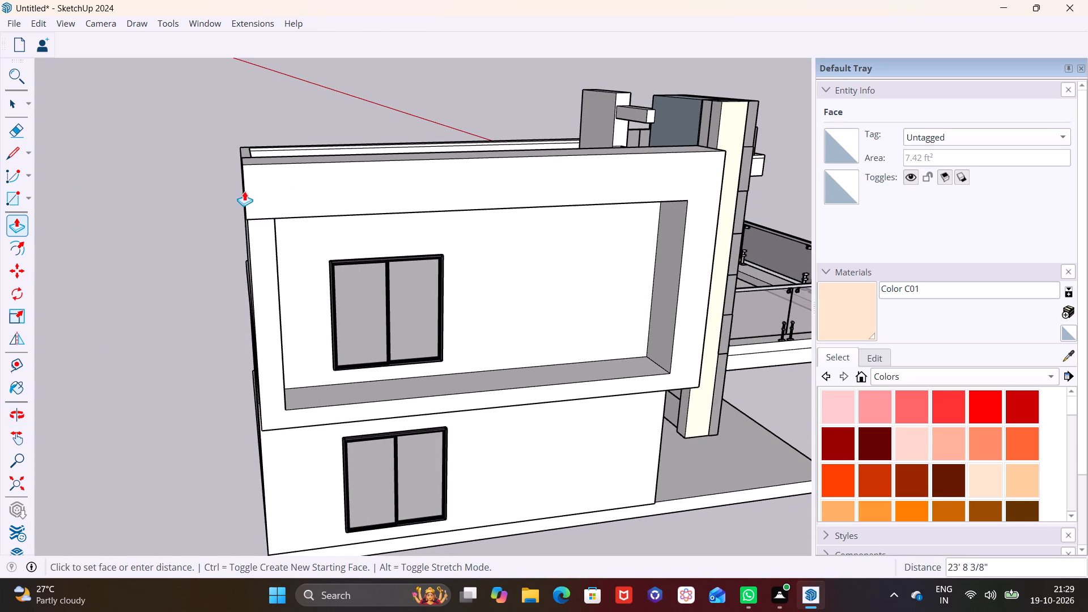
left_click(252, 232)
Examine the projecting frame around the upper-floor side wall from several angles, including its inner faces and far column.
middle_click_drag(407, 250, 246, 133)
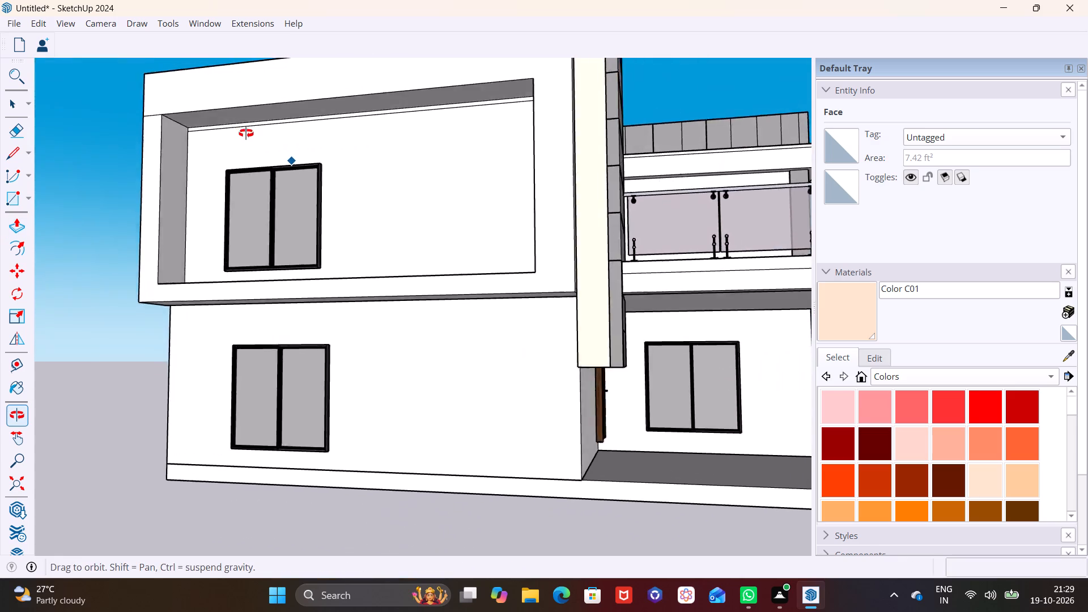
middle_click_drag(246, 133, 233, 168)
scroll(316, 197, "down", 2)
middle_click_drag(337, 240, 280, 251)
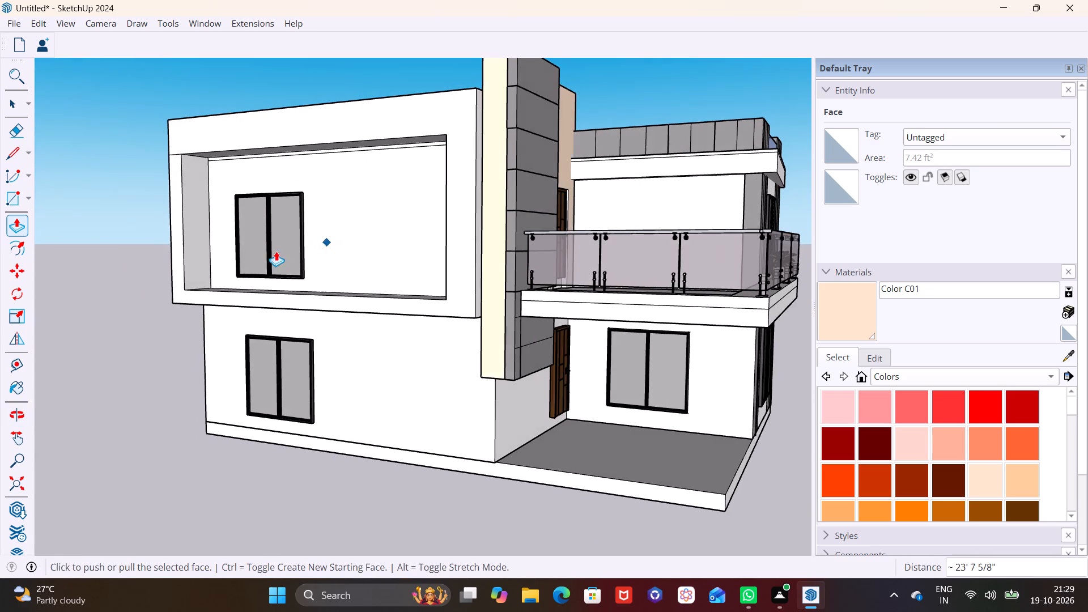
middle_click_drag(369, 219, 299, 233)
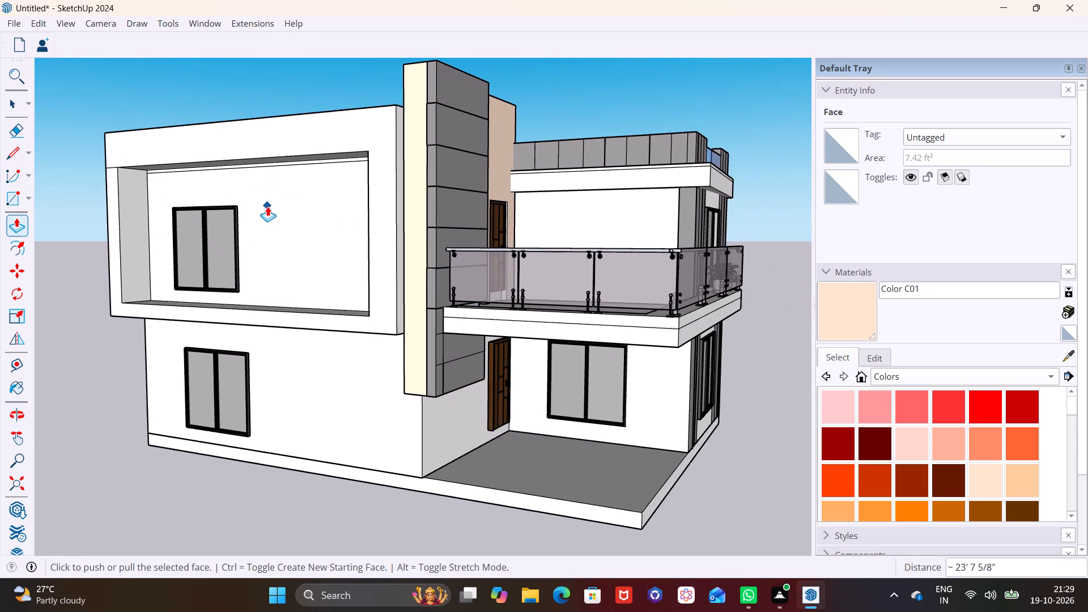
scroll(236, 209, "up", 2)
middle_click_drag(251, 206, 214, 173)
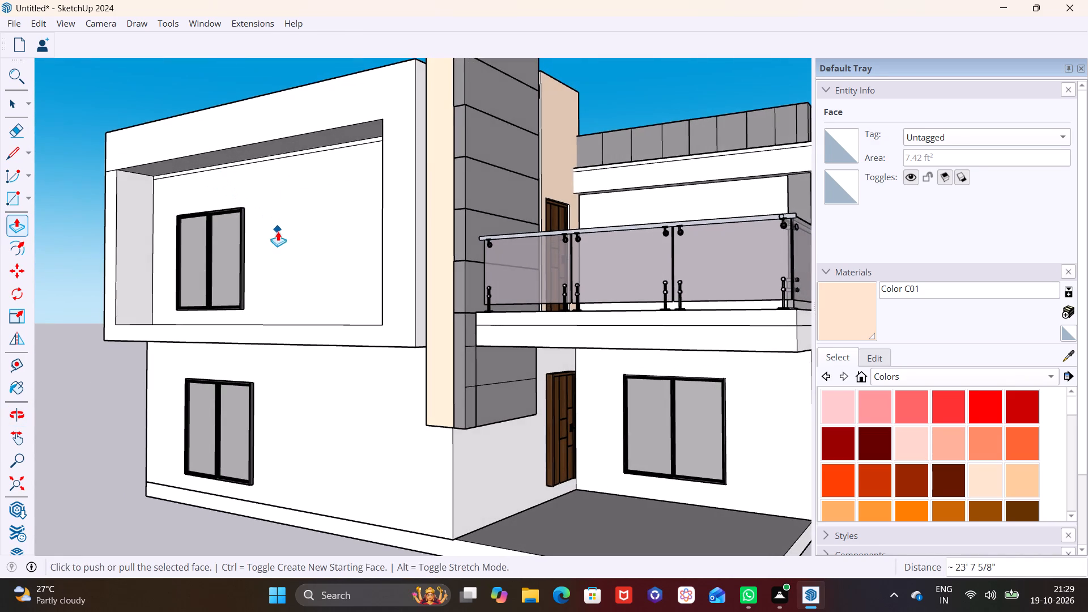
middle_click_drag(273, 238, 264, 233)
scroll(247, 265, "up", 3)
middle_click_drag(271, 260, 297, 335)
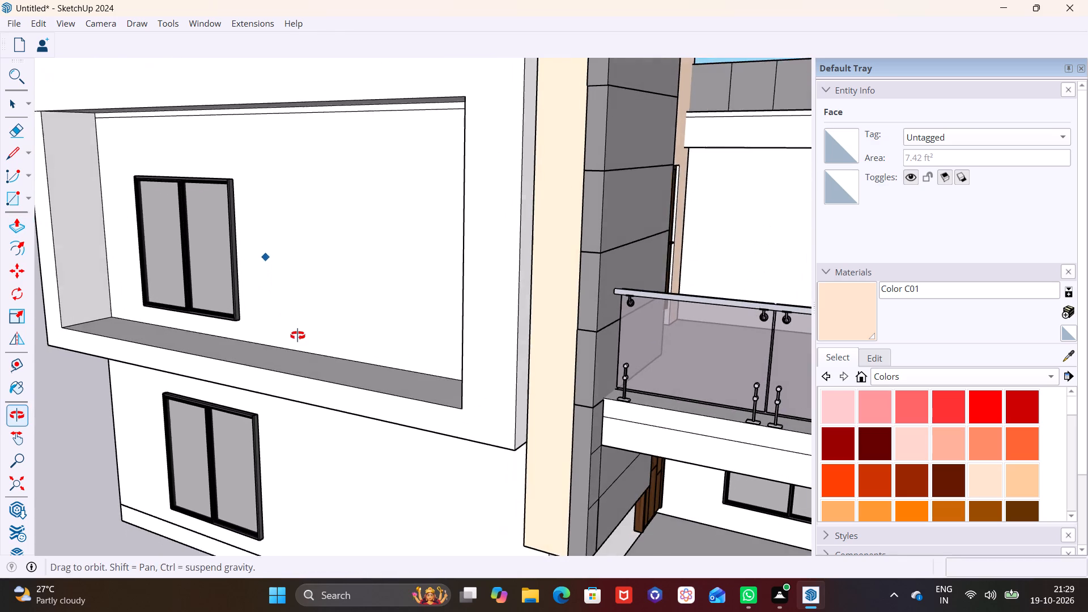
middle_click_drag(297, 335, 300, 337)
middle_click_drag(329, 315, 312, 206)
middle_click_drag(339, 224, 403, 228)
middle_click_drag(393, 204, 547, 292, "shift")
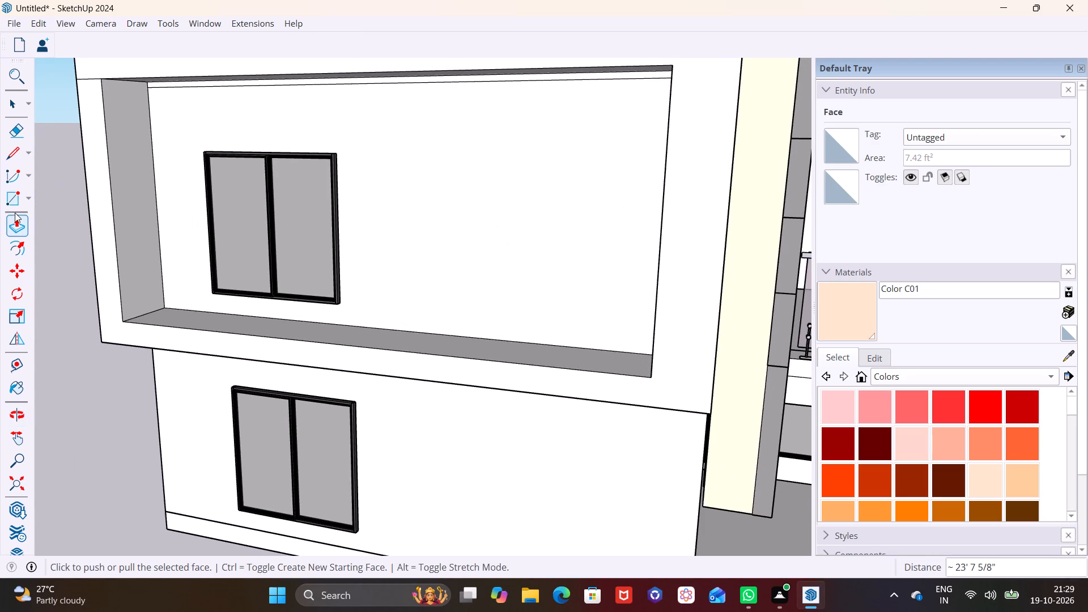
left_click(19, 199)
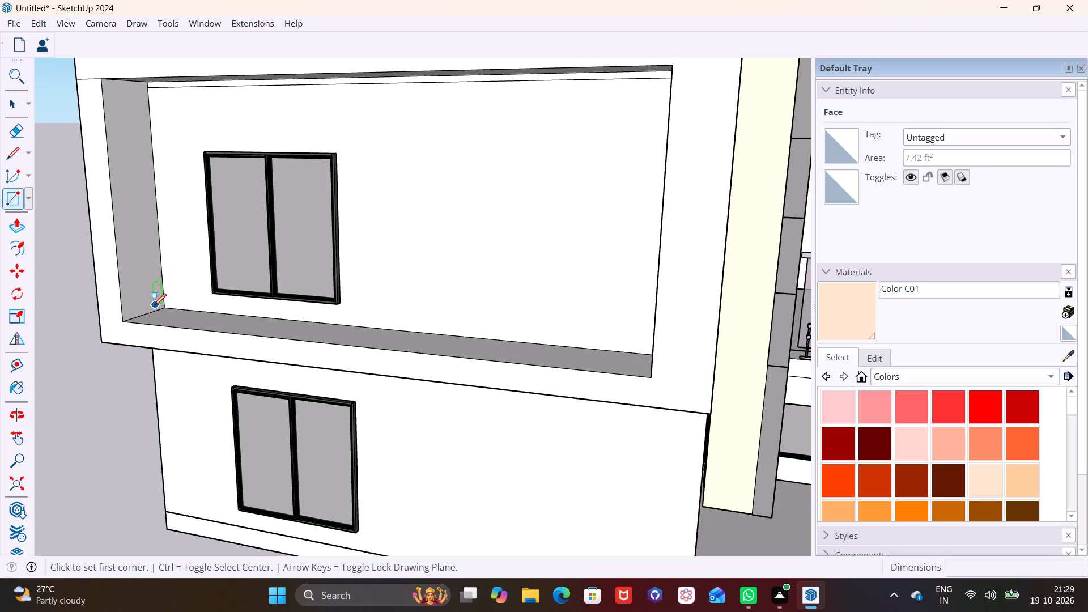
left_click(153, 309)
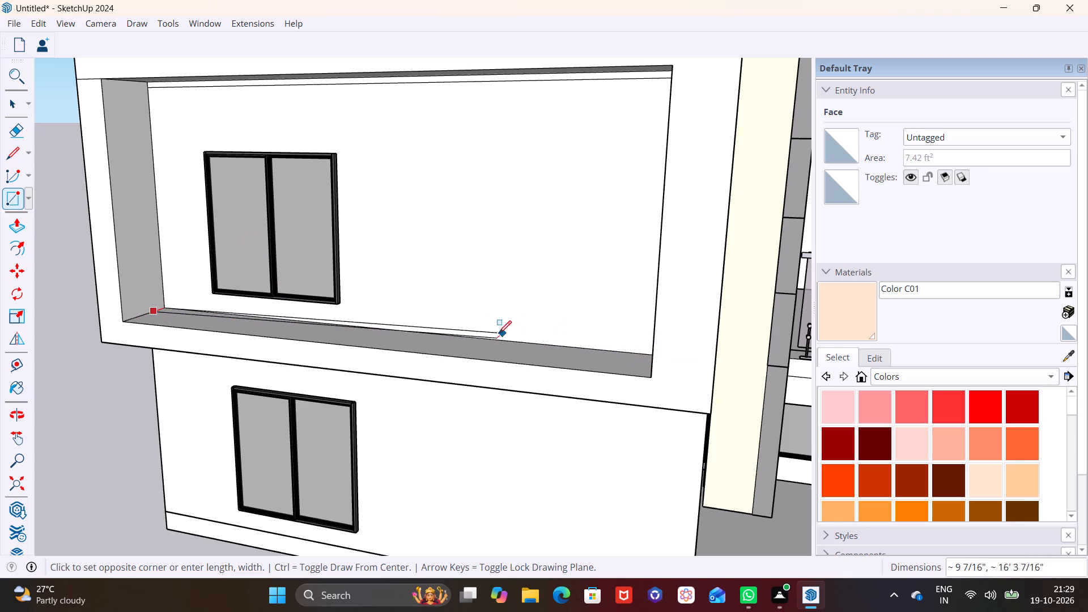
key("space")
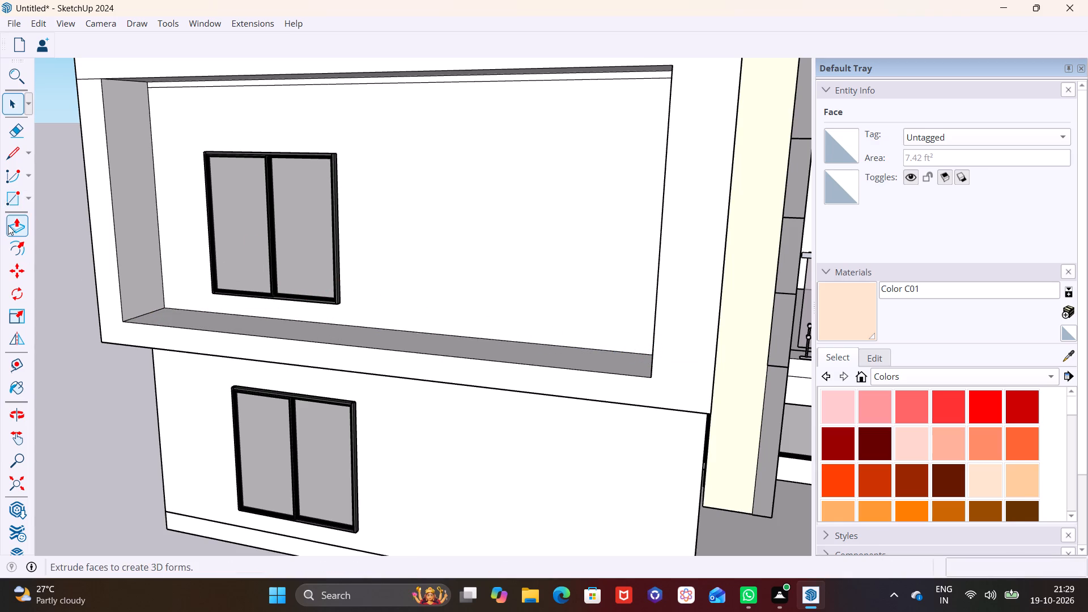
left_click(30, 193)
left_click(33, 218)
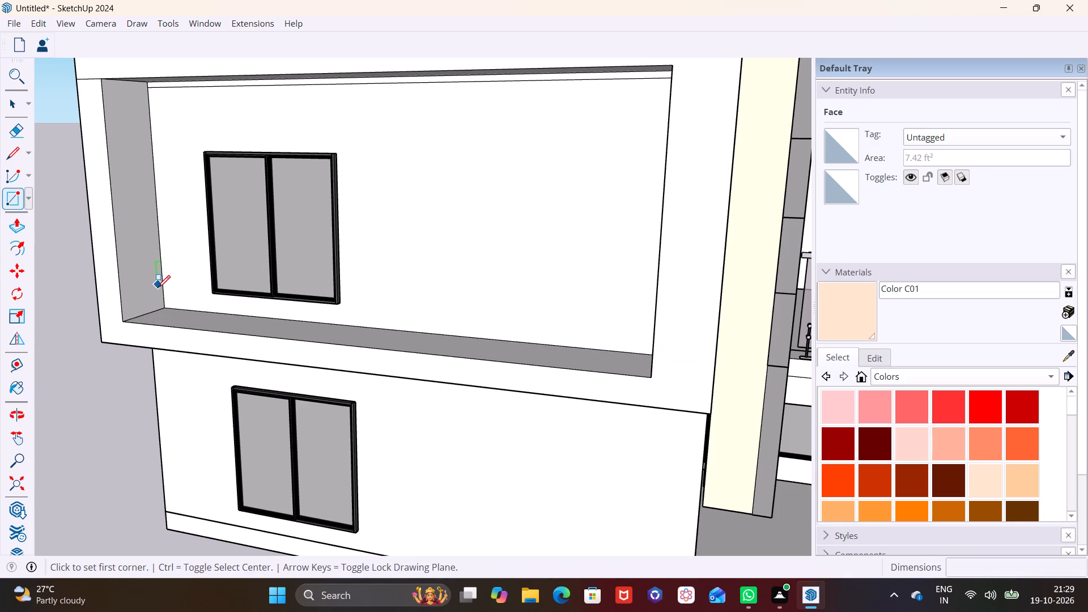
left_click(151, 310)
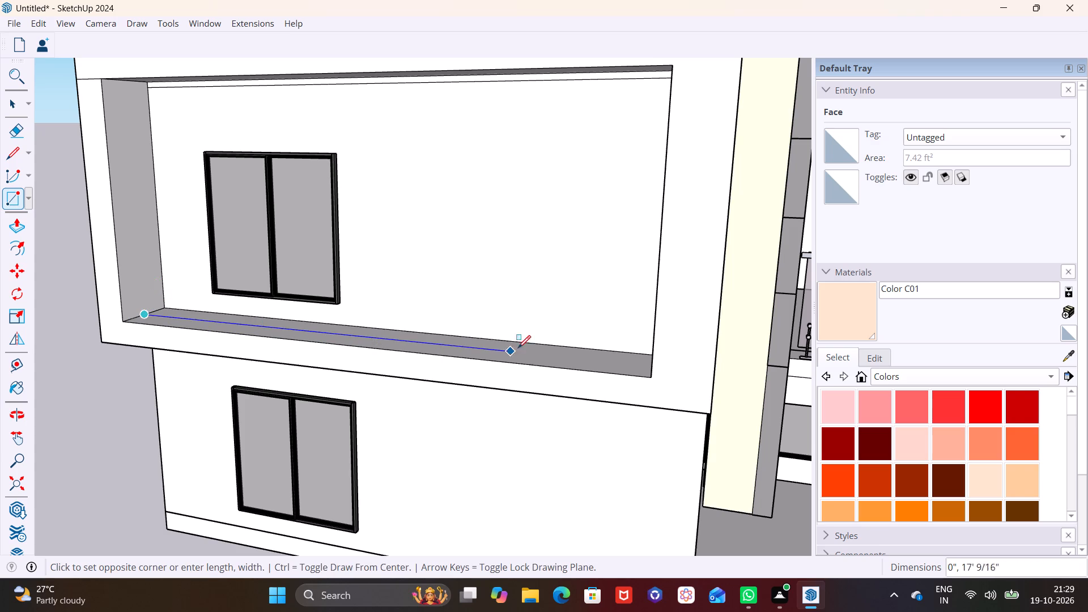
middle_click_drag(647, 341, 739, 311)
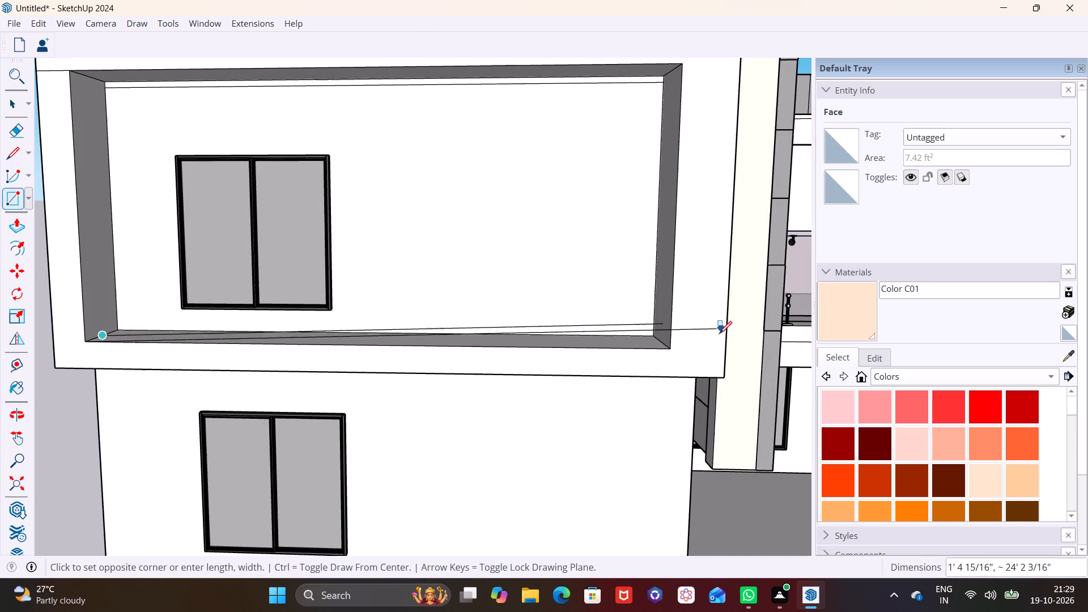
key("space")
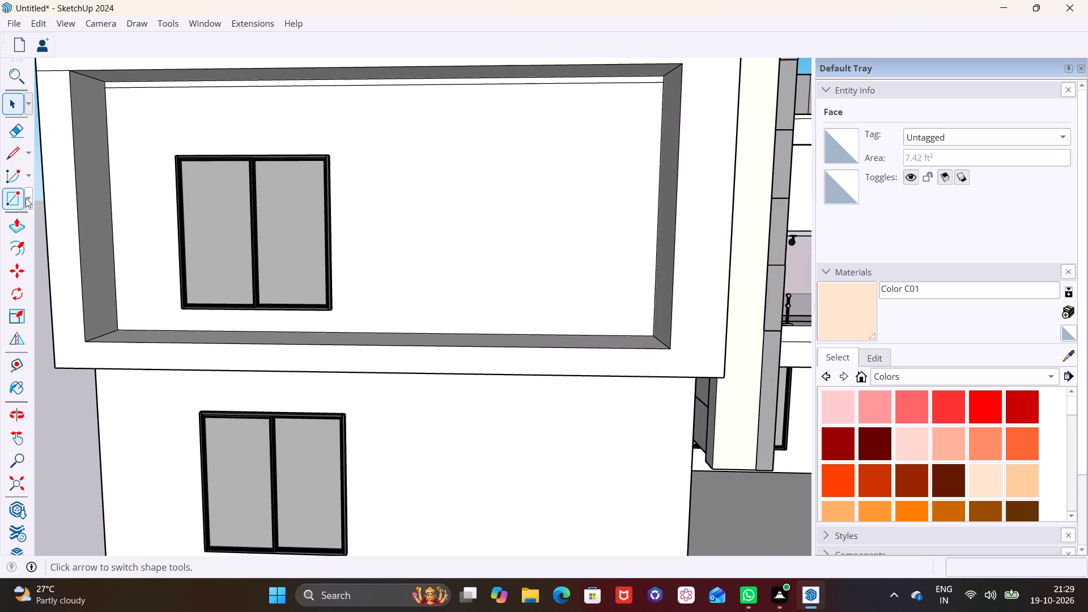
Draw an upright rectangle about 21' 4 3/4" by 2' 8 7/8" along the frame's bottom ledge, in front of the upper-floor window.
left_click(27, 198)
left_click(27, 211)
left_click(125, 324)
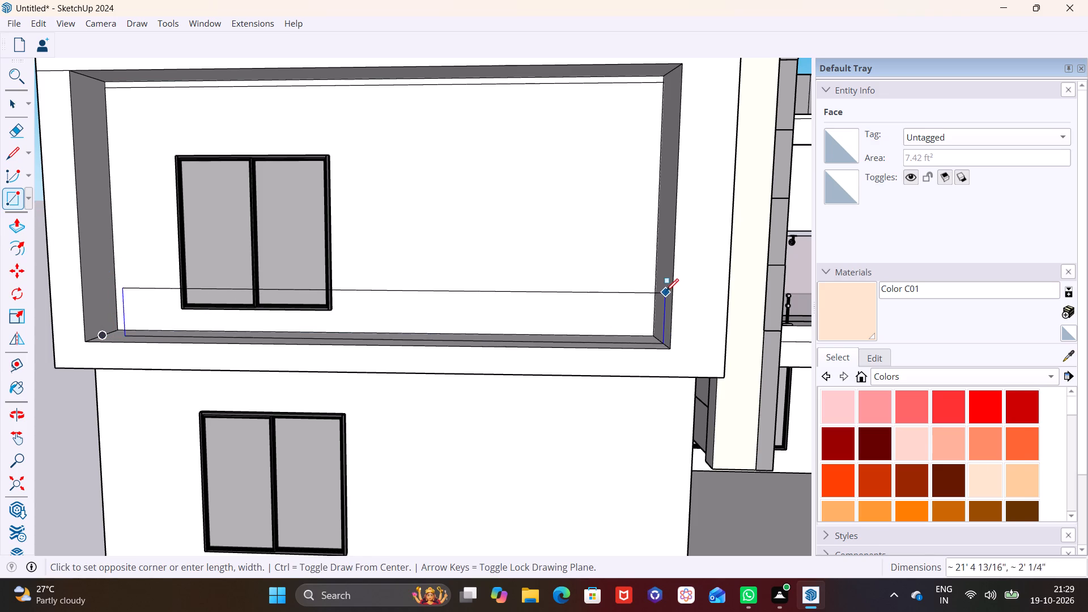
left_click(665, 273)
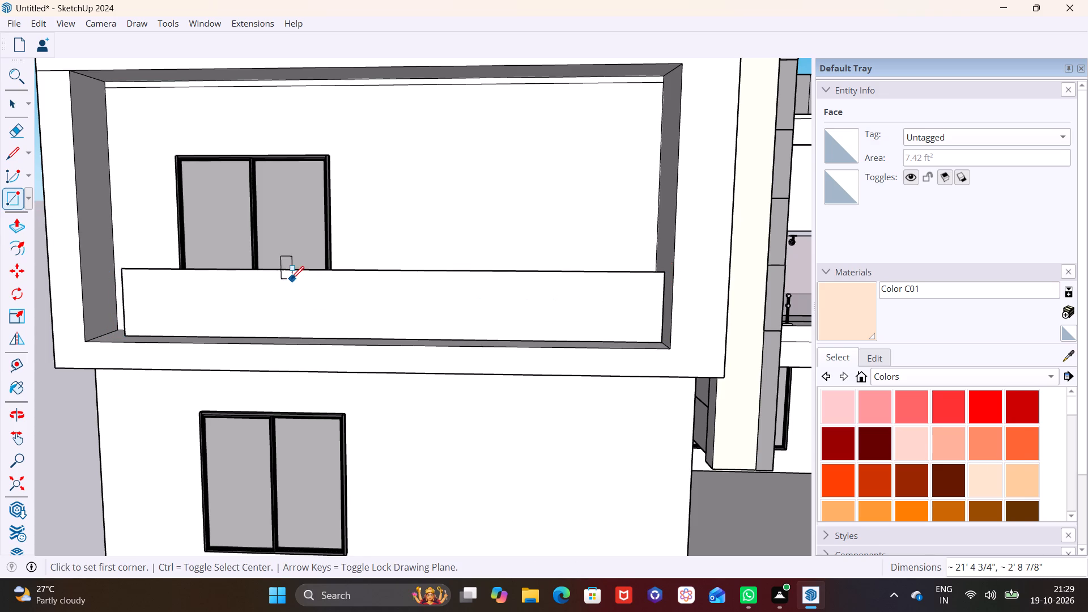
Move the upright panel's short end edge outward to meet the inner side face of the projecting frame, closing the gap.
scroll(291, 279, "down", 2)
middle_click_drag(295, 283, 465, 280)
scroll(465, 280, "up", 1)
scroll(285, 286, "up", 4)
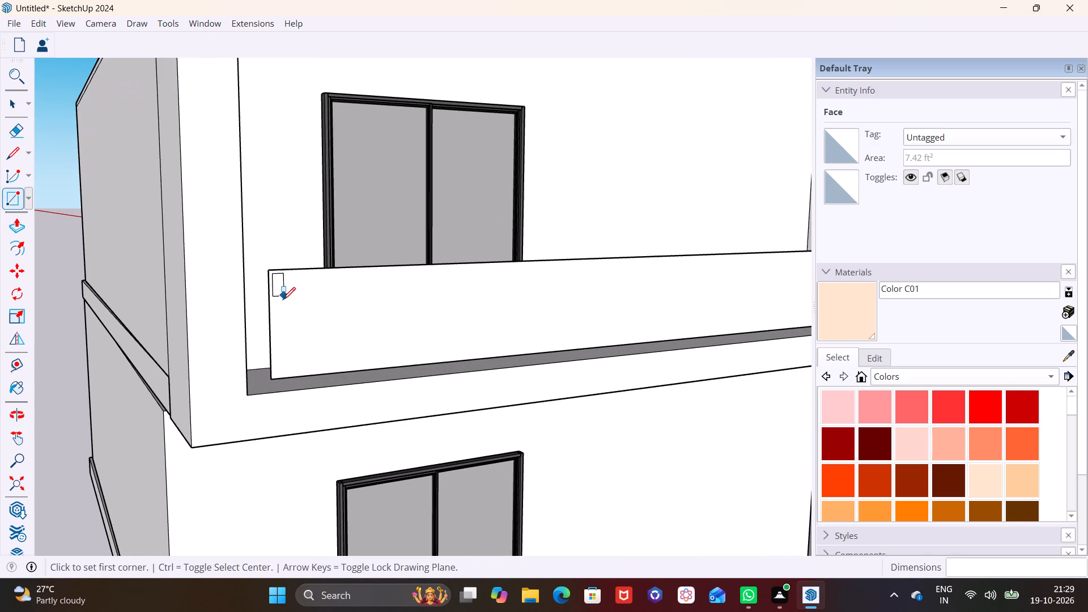
key("space")
left_click(269, 321)
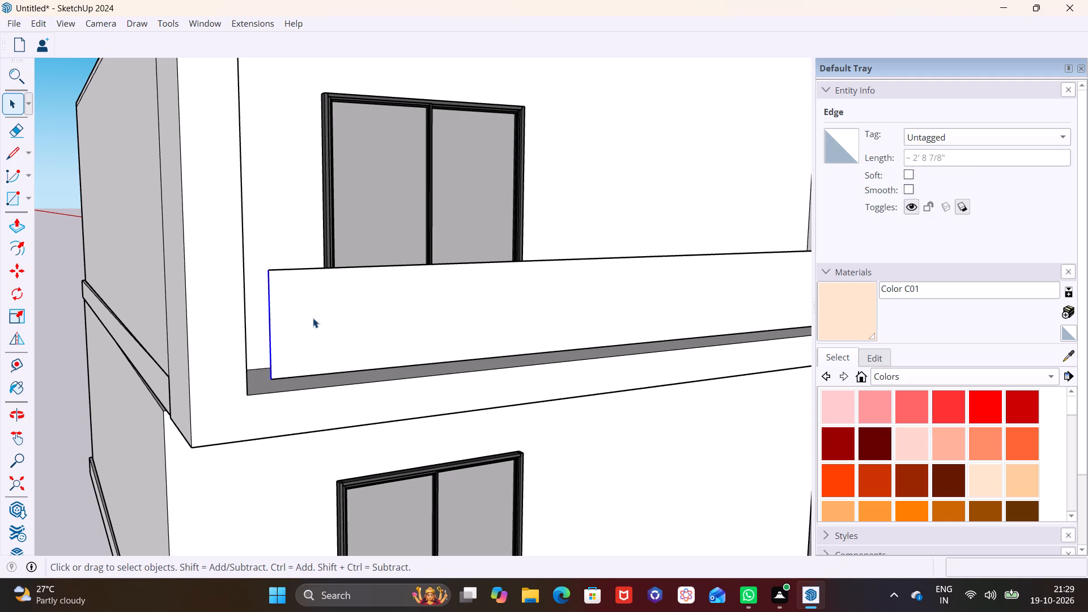
key("m")
middle_click_drag(312, 318, 242, 320)
left_click(190, 324)
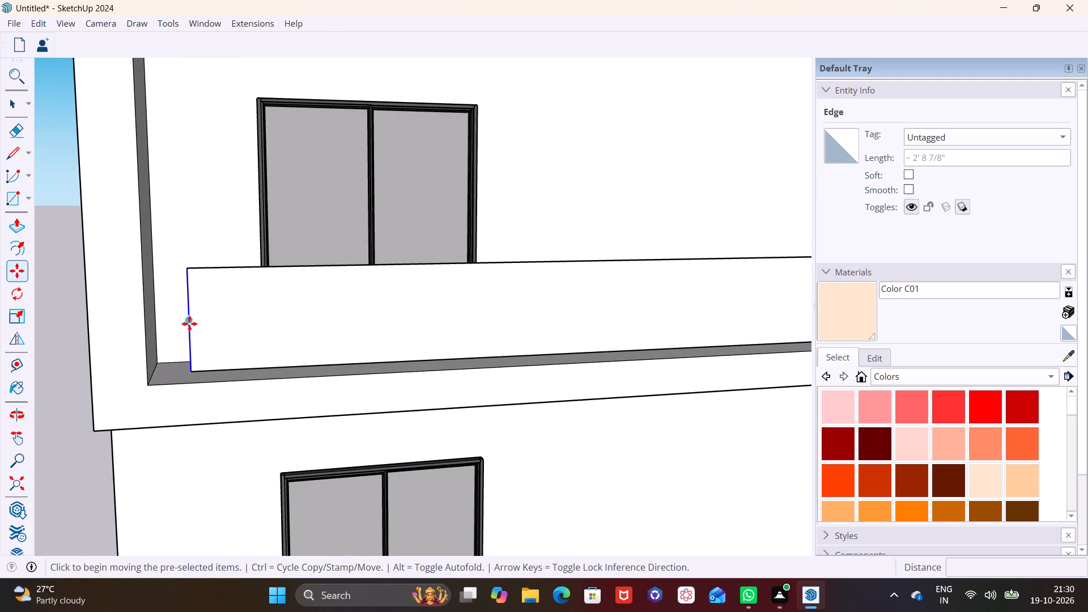
left_click(155, 320)
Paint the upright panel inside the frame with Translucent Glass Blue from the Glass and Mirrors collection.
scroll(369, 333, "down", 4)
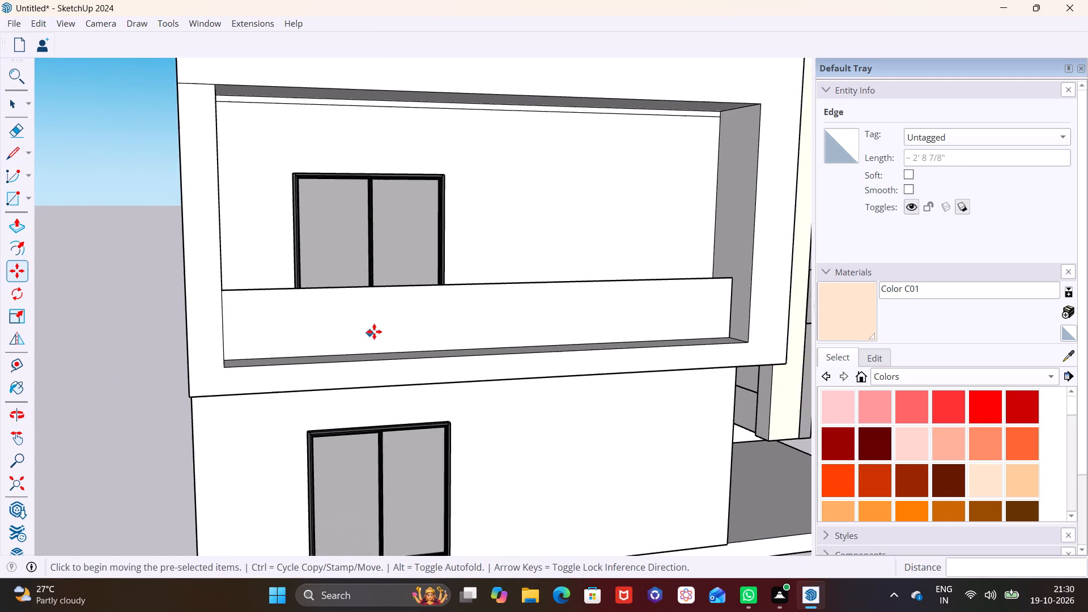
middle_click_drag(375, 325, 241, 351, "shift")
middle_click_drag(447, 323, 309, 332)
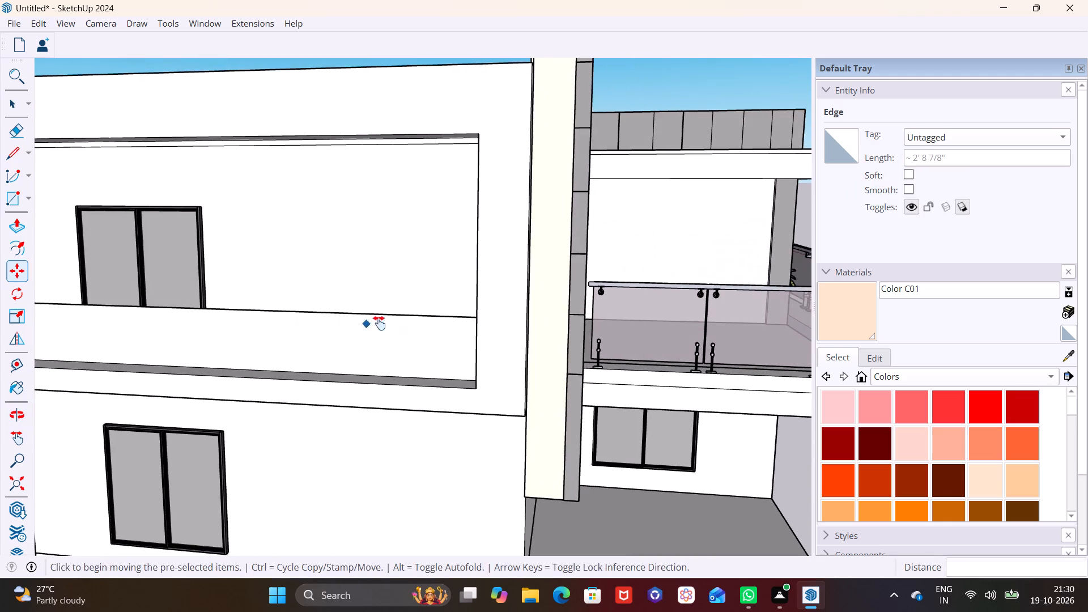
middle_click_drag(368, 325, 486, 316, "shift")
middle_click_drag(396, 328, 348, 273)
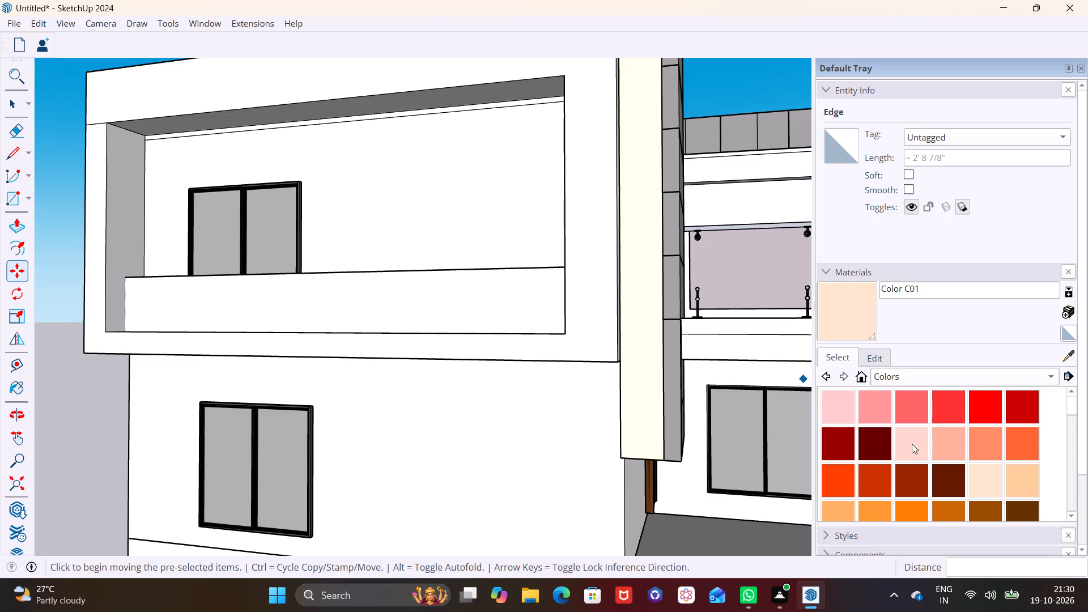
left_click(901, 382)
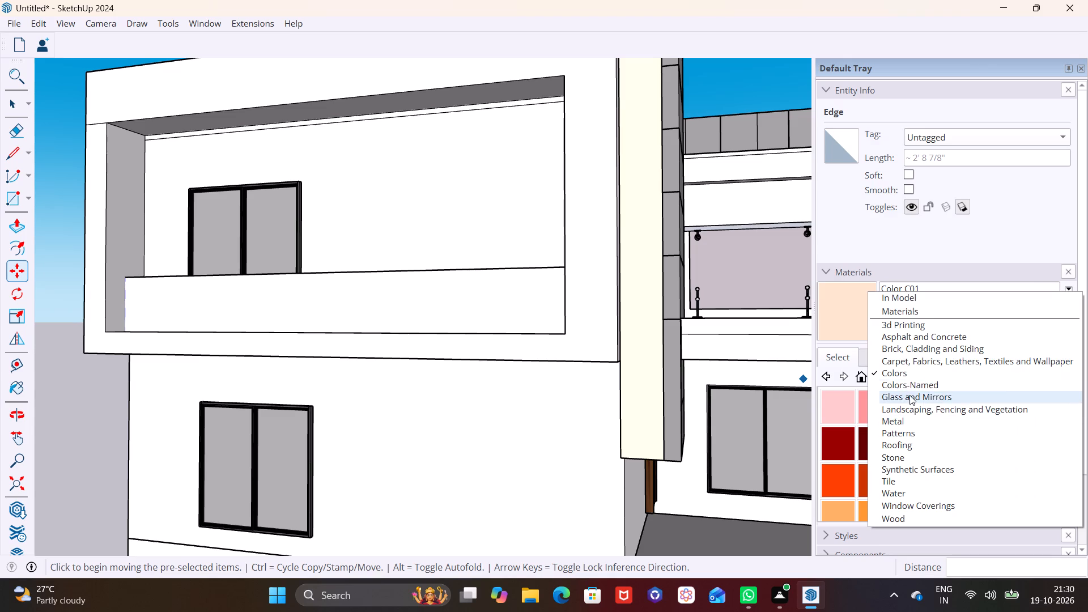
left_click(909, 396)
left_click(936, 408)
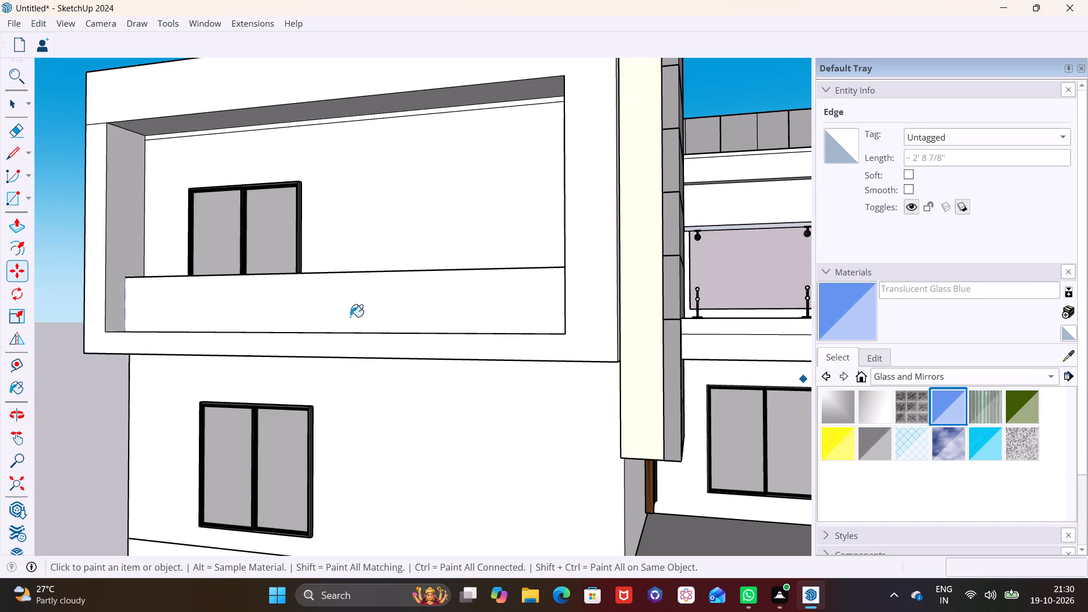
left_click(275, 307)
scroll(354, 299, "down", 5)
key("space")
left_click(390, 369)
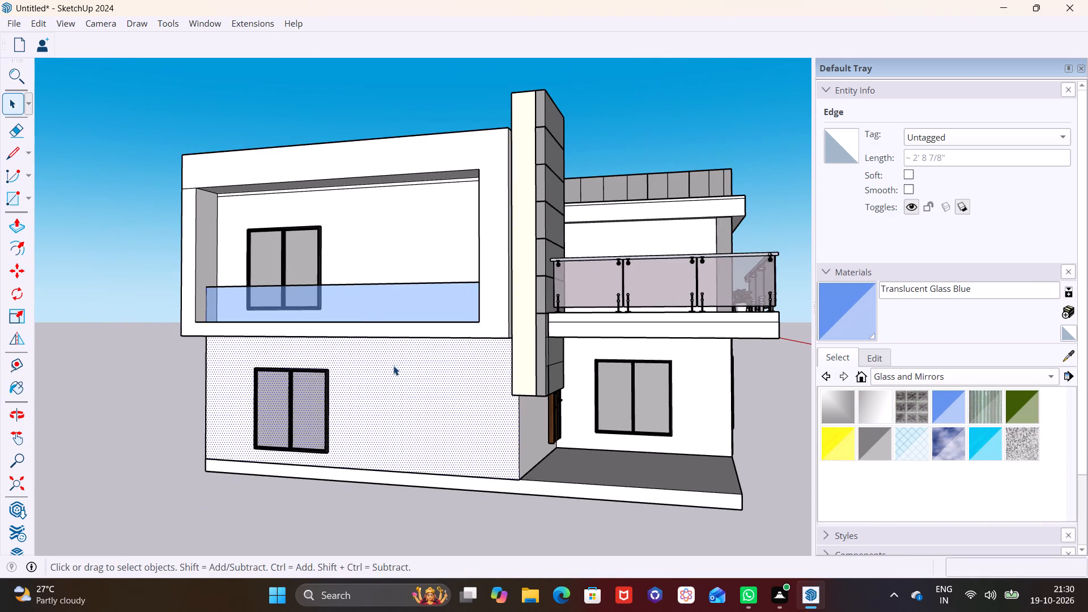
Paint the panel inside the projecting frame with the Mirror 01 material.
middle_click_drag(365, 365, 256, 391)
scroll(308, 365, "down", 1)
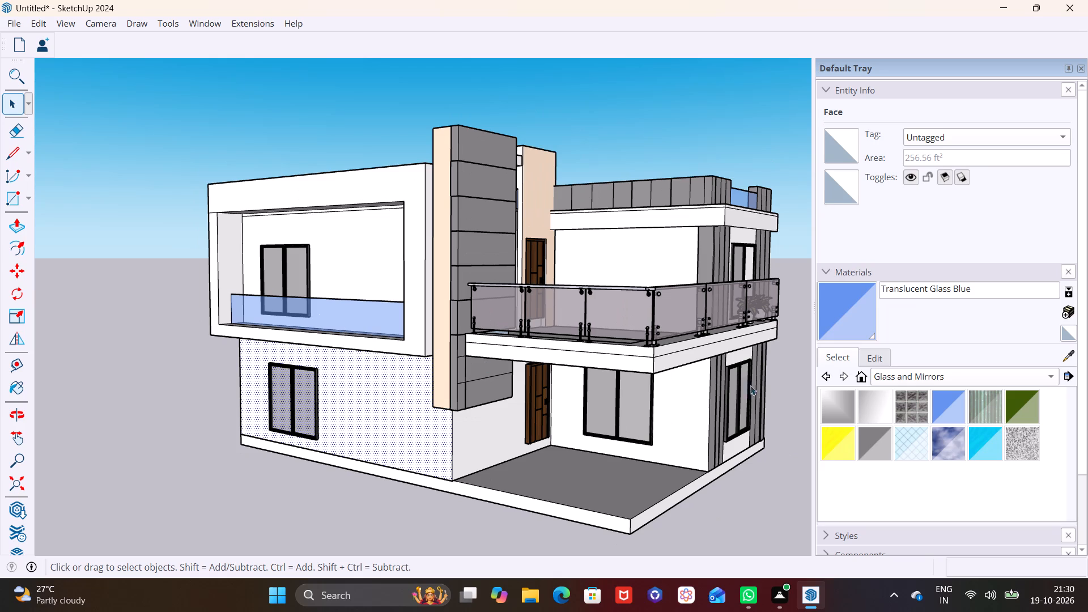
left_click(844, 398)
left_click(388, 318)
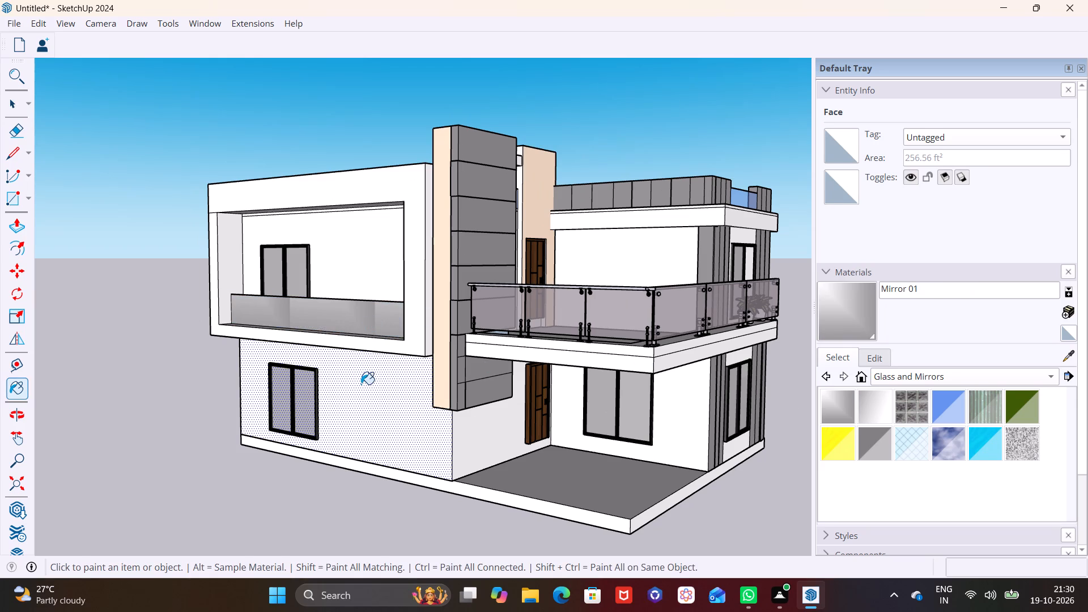
Paint the panel inside the projecting frame with the Mirror 02 material.
left_click(882, 413)
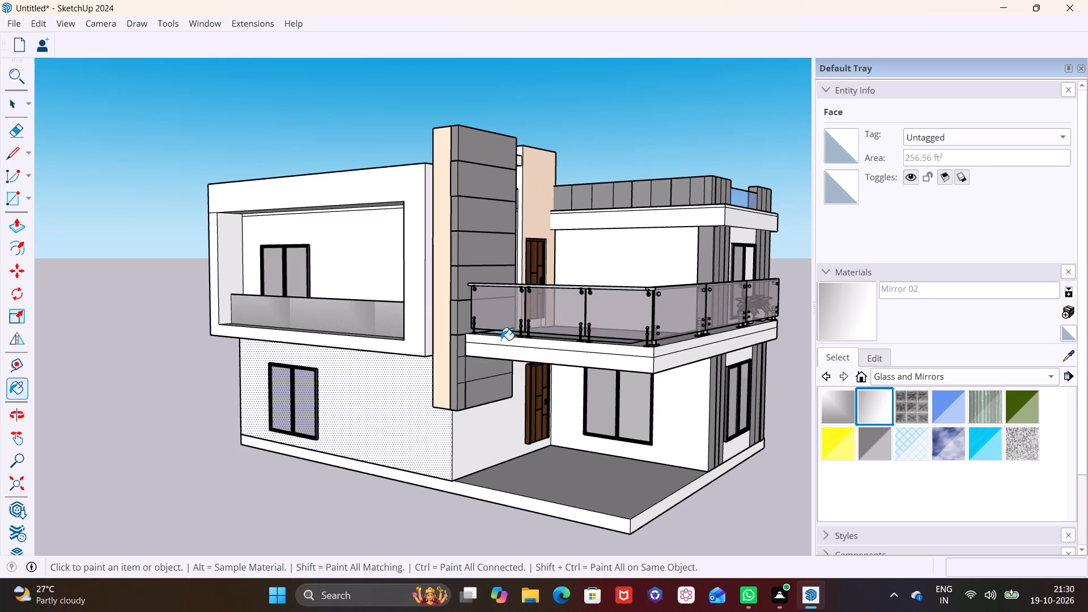
left_click(363, 313)
key("space")
left_click(49, 281)
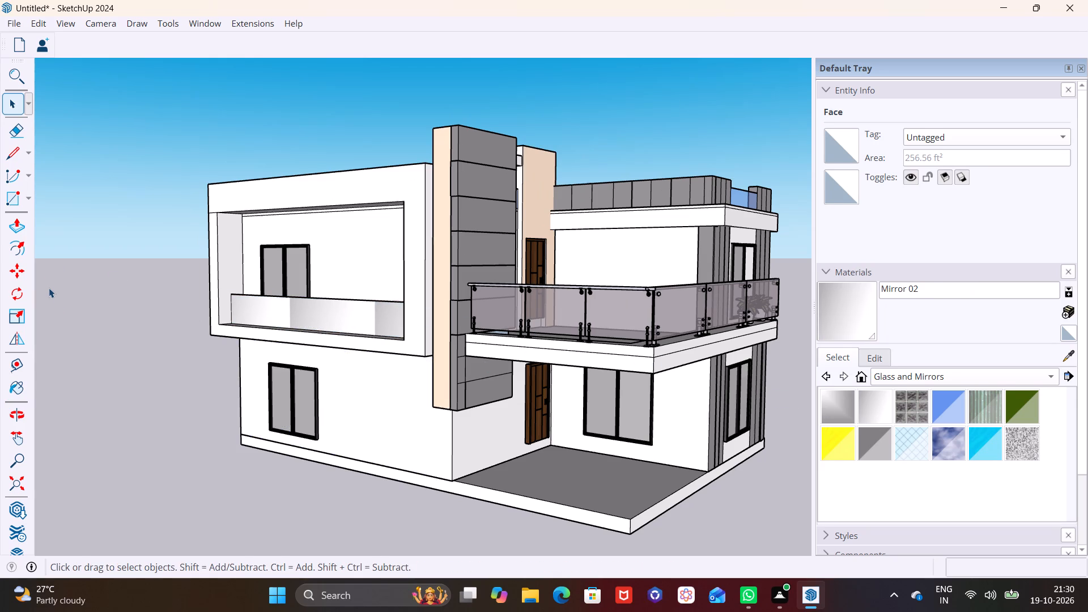
Paint the outer front face of the projecting upper-floor frame with Wood Cherry Original from the Wood collection.
scroll(90, 311, "down", 4)
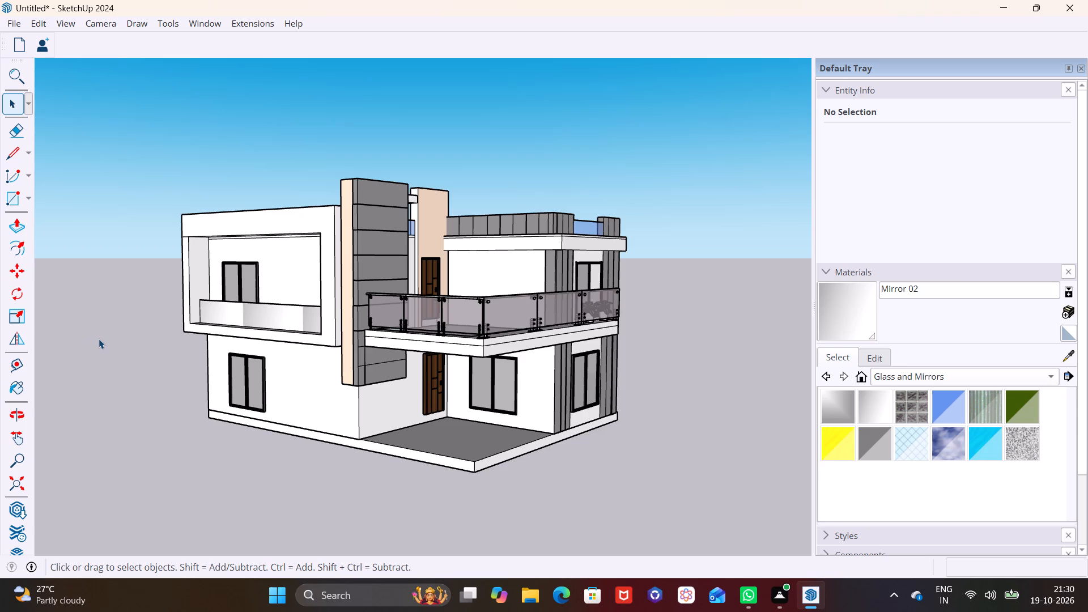
scroll(99, 339, "down", 2)
middle_click_drag(84, 333, 157, 343)
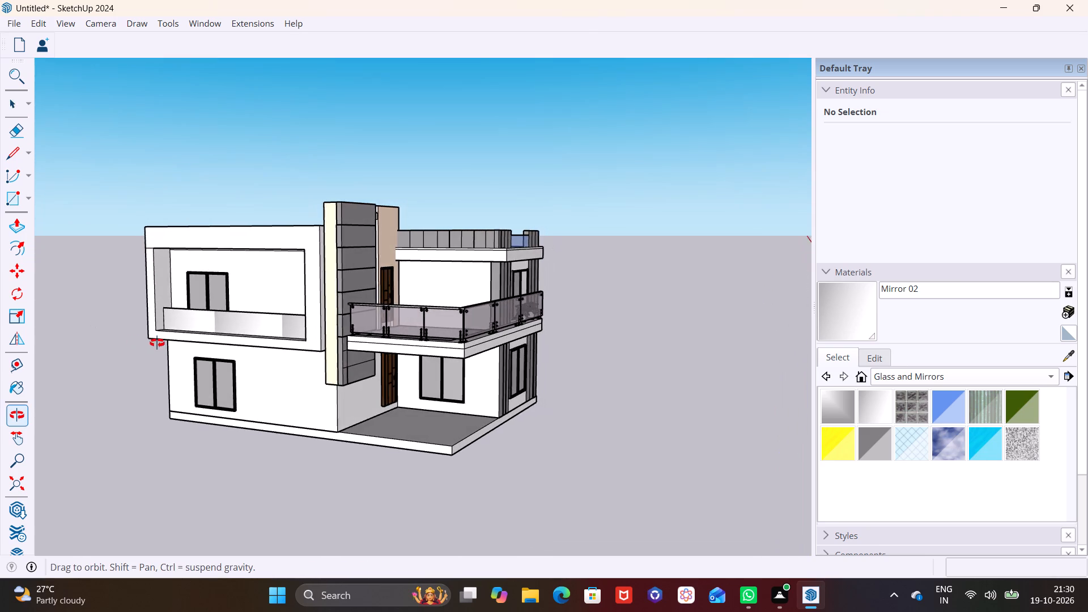
middle_click_drag(157, 343, 253, 318)
middle_click_drag(190, 312, 42, 318)
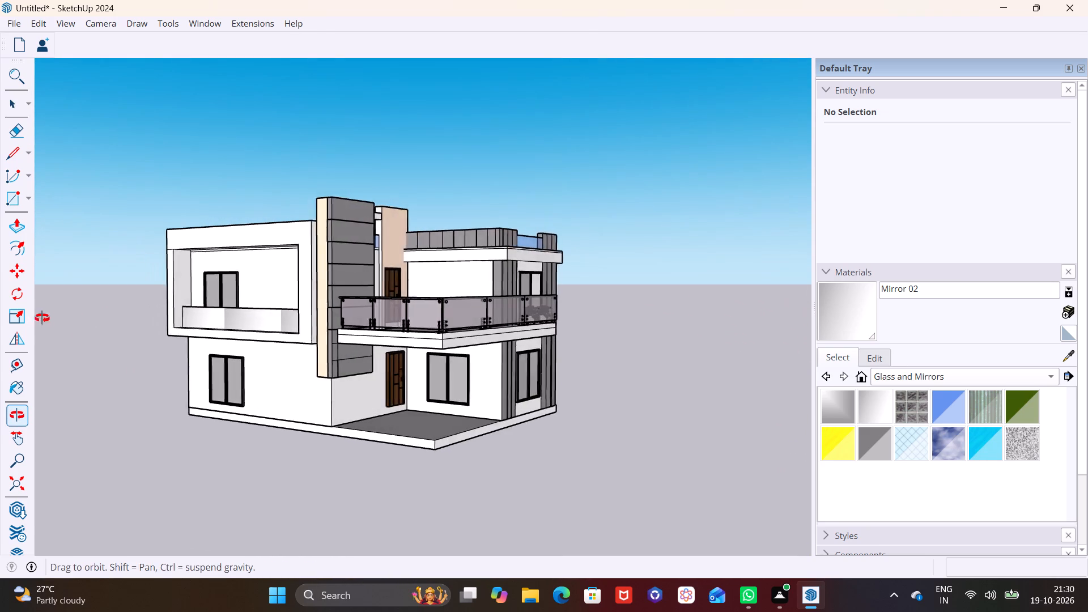
middle_click_drag(42, 318, 20, 318)
scroll(195, 313, "down", 2)
left_click(906, 375)
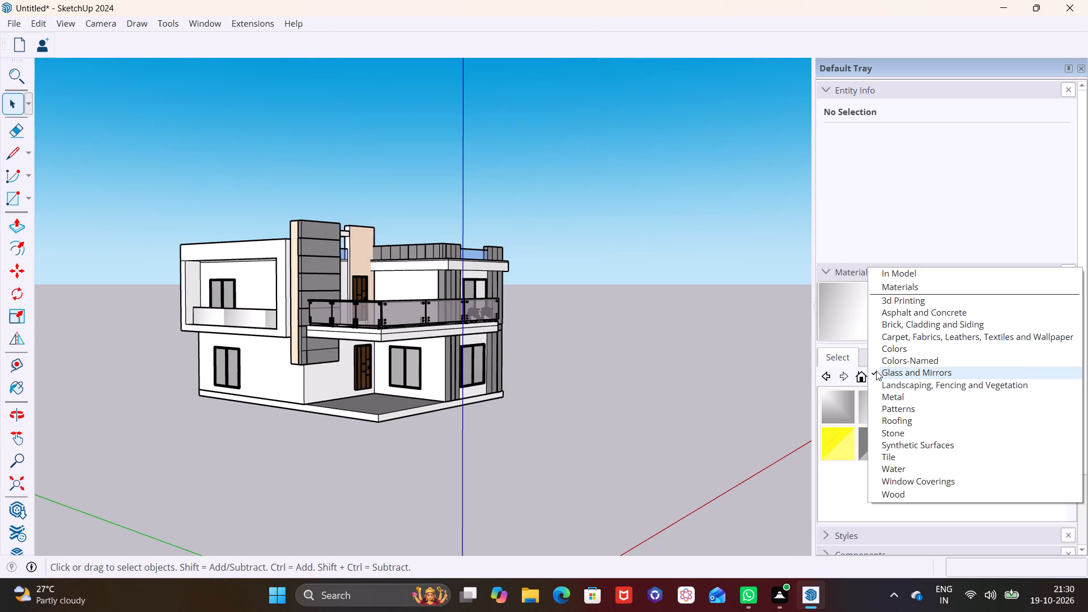
left_click(933, 503)
left_click(903, 377)
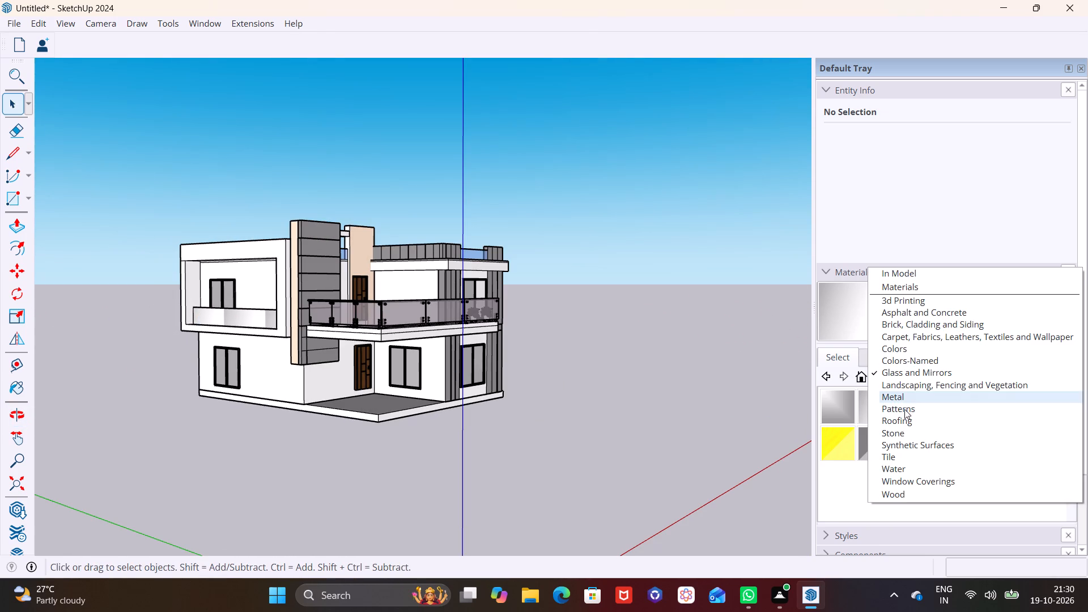
left_click(903, 495)
left_click(902, 403)
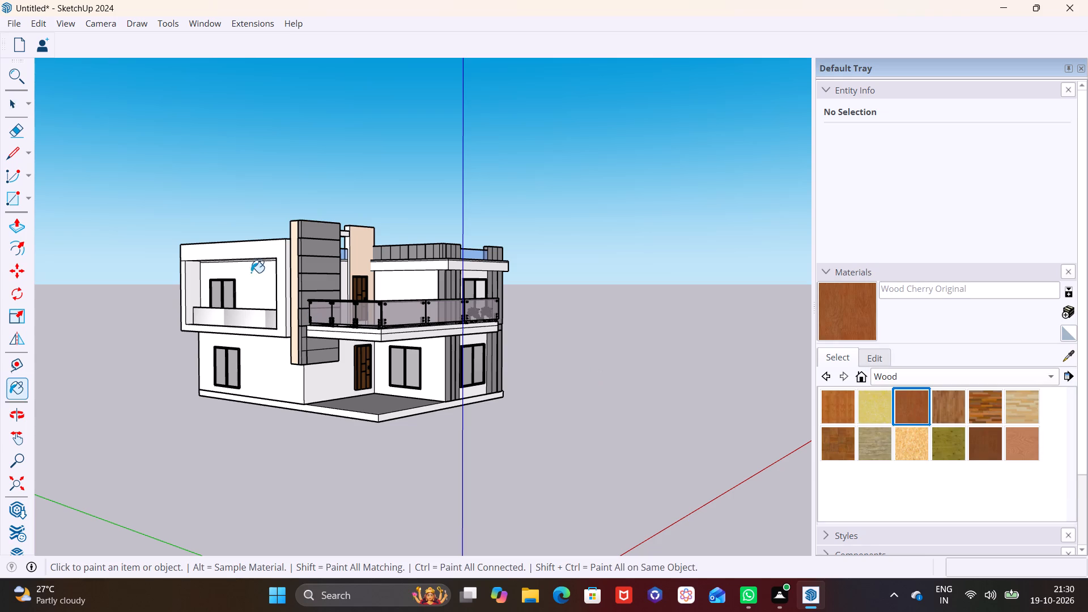
left_click(253, 250)
Paint the frame's narrow return face beside the grey-clad tower with Wood Cherry Original.
scroll(253, 250, "up", 2)
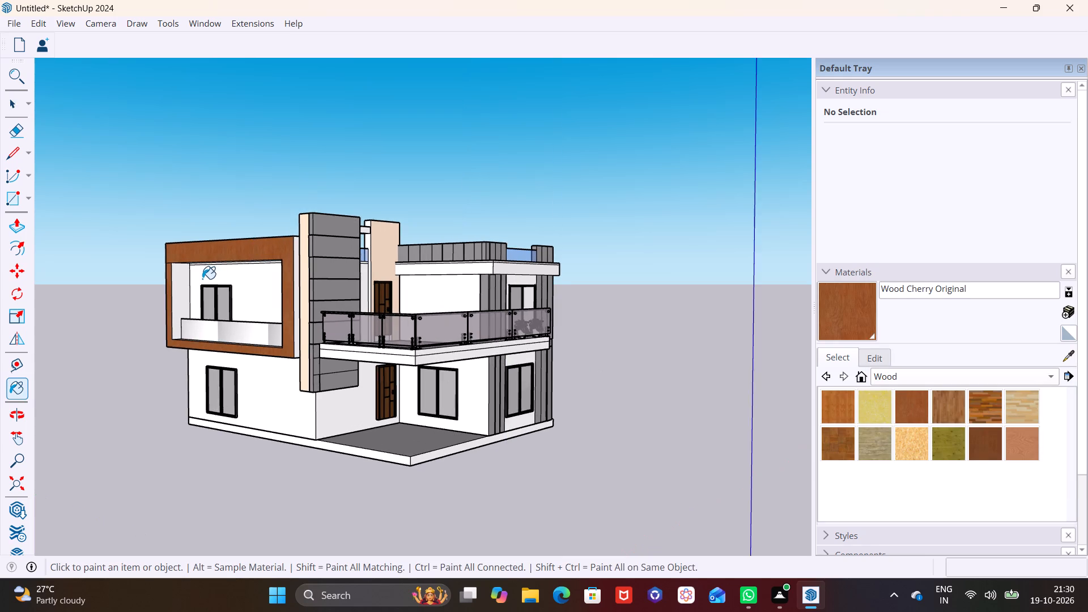
scroll(202, 279, "up", 3)
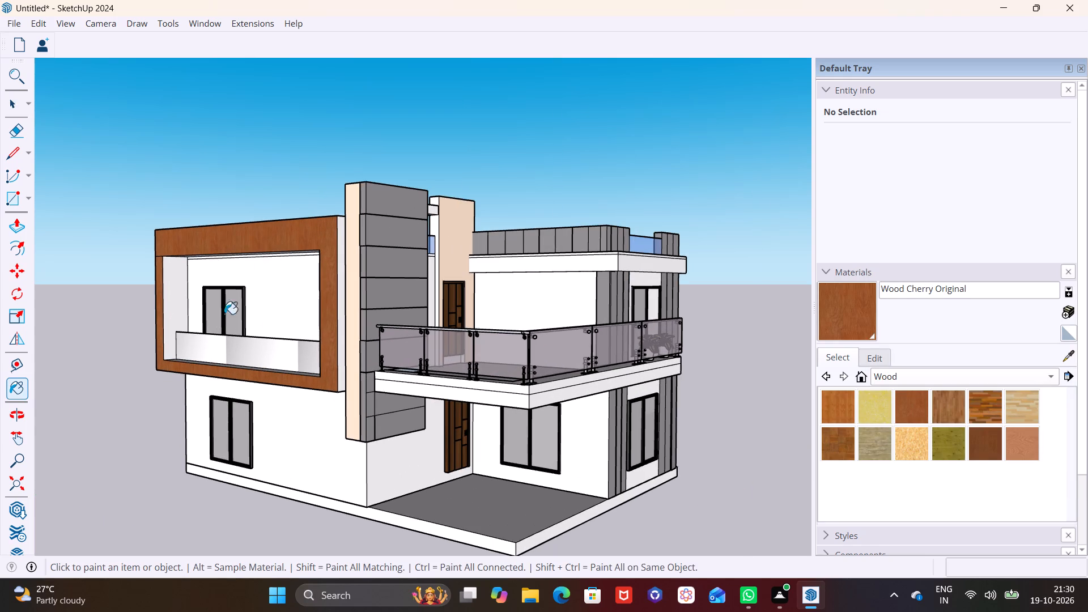
middle_click_drag(321, 323, 267, 332)
scroll(318, 278, "up", 2)
left_click(328, 273)
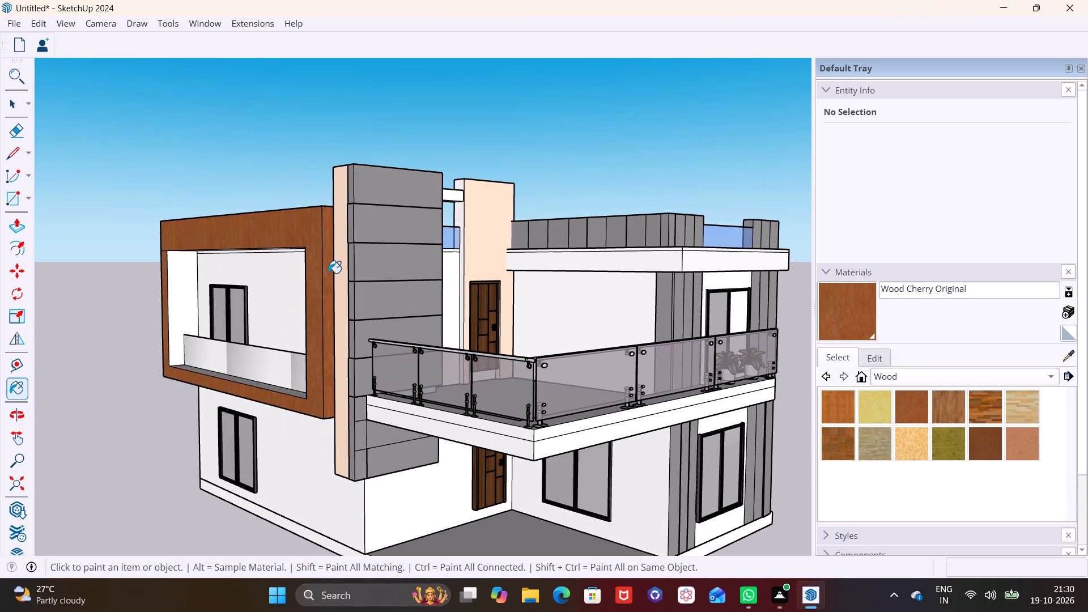
Examine the whole house exterior from low, high and front angles, and around to the plain side wall opposite the frame.
scroll(326, 292, "down", 9)
scroll(254, 348, "down", 2)
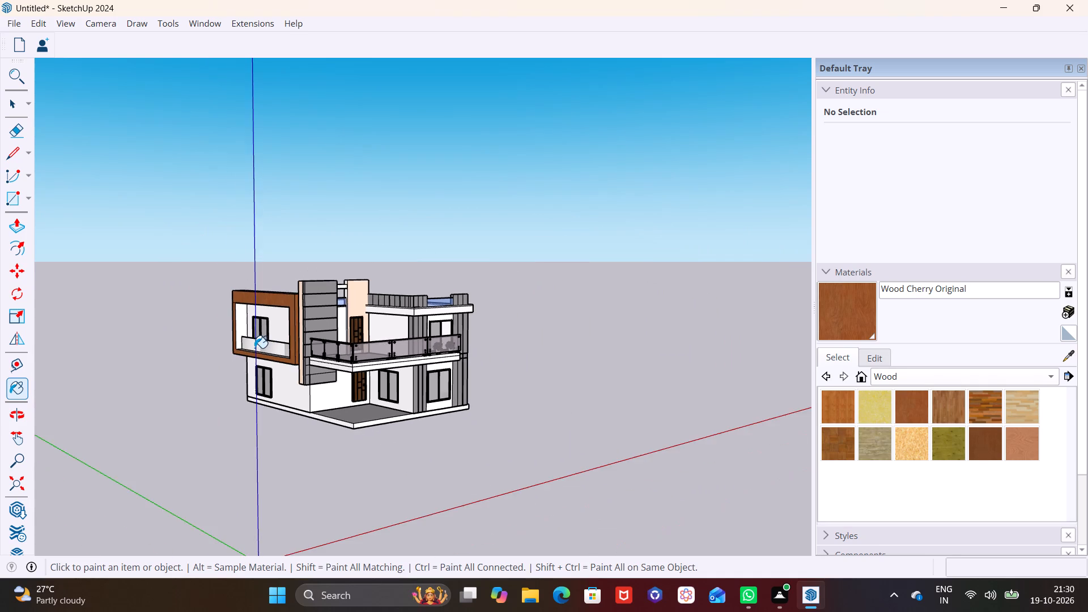
middle_click_drag(265, 362, 191, 386)
middle_click_drag(347, 388, 308, 450, "shift")
scroll(308, 450, "down", 1, "shift")
middle_click_drag(320, 418, 328, 377)
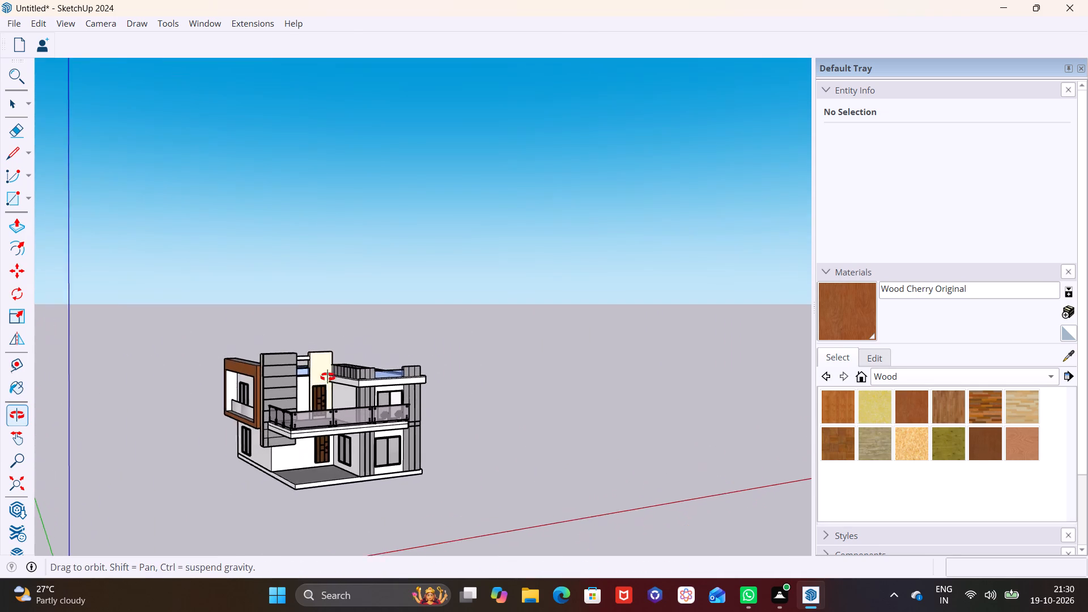
middle_click_drag(328, 377, 329, 364)
scroll(329, 409, "up", 4)
middle_click_drag(331, 447, 337, 387)
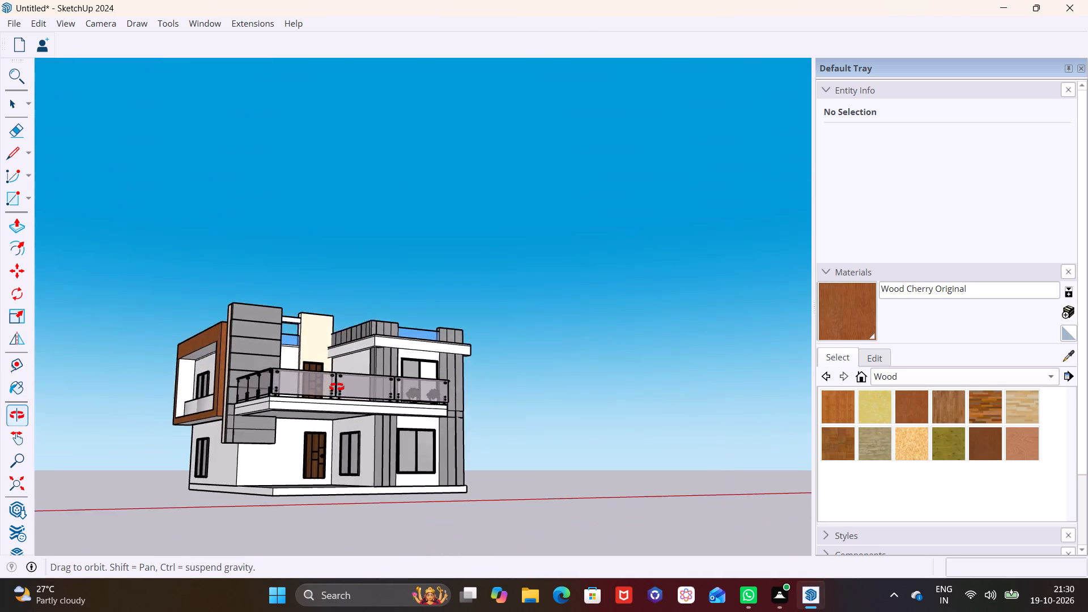
middle_click_drag(337, 387, 325, 468)
middle_click_drag(326, 467, 333, 396, "shift")
scroll(299, 381, "up", 2)
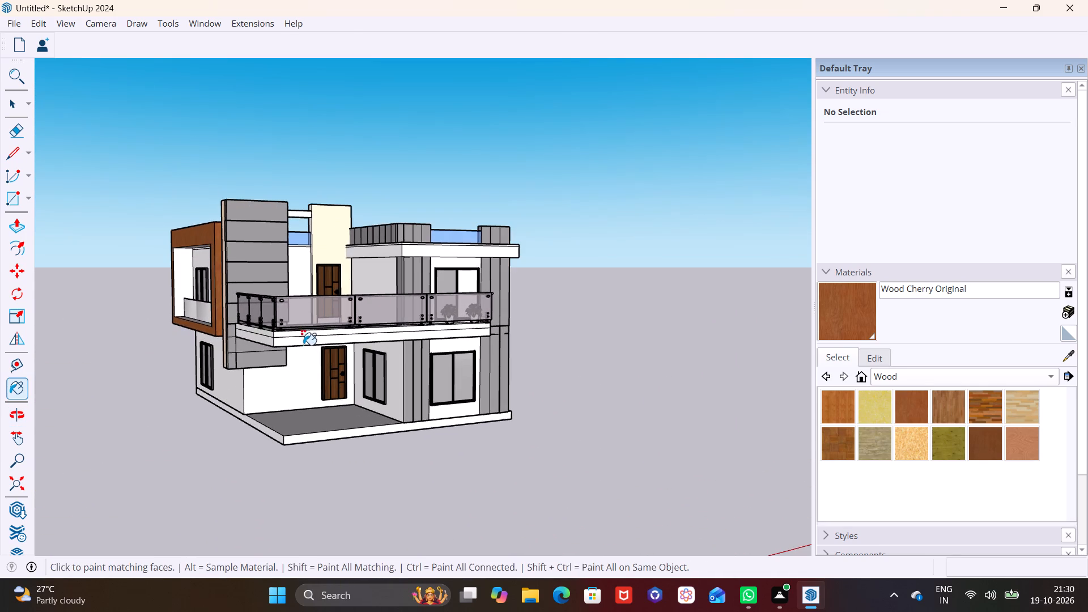
middle_click_drag(301, 347, 286, 445, "shift")
middle_click_drag(358, 402, 364, 389)
scroll(356, 402, "up", 1)
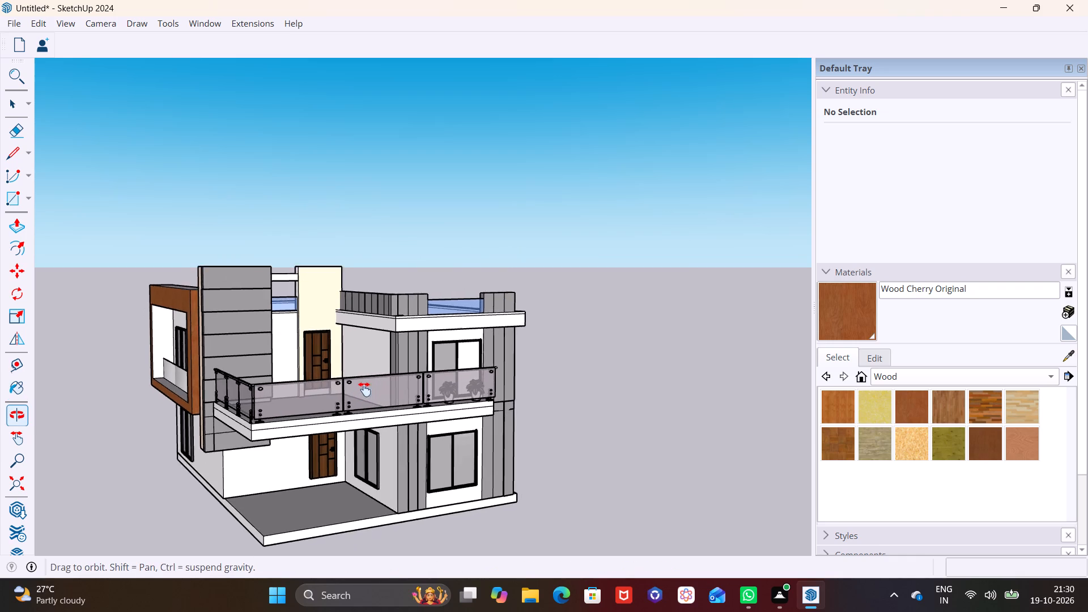
middle_click_drag(364, 389, 379, 370)
middle_click(438, 372)
middle_click_drag(384, 364, 70, 360)
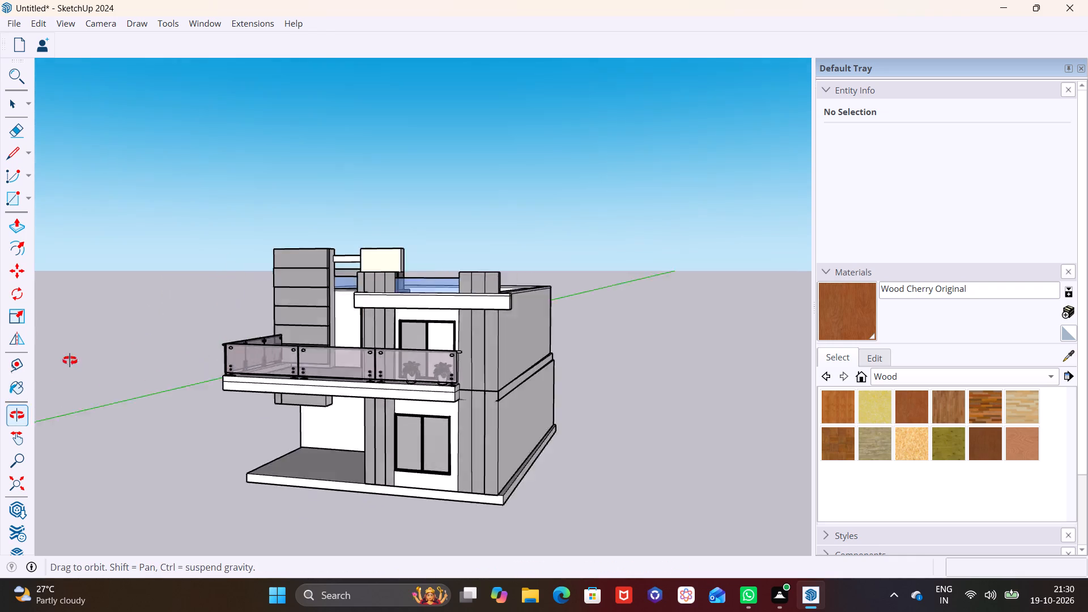
middle_click_drag(70, 360, 2, 360)
middle_click_drag(544, 371, 242, 430, "shift")
scroll(156, 388, "up", 7)
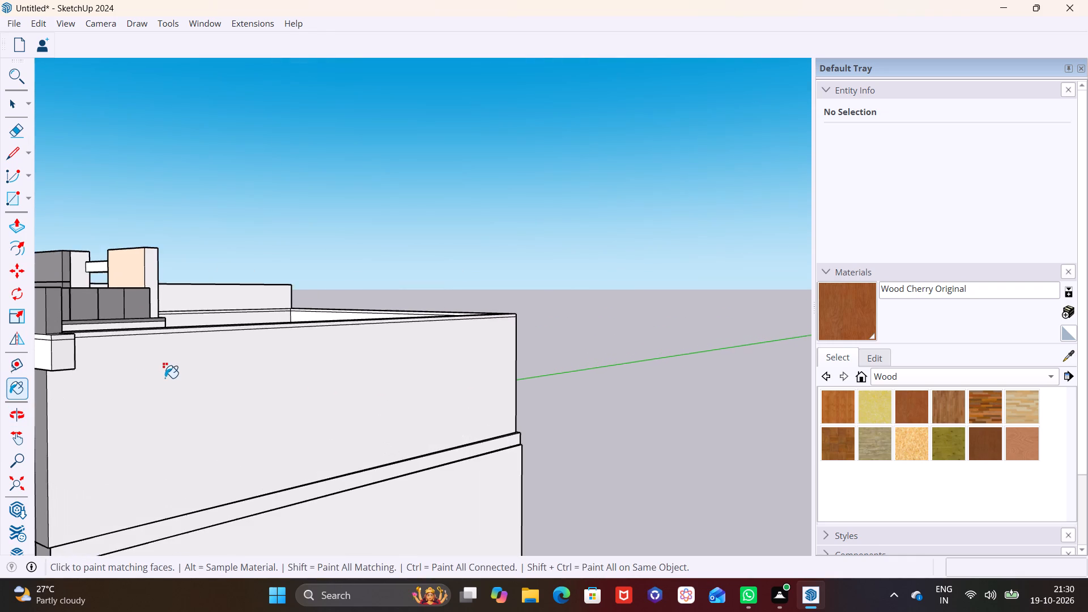
Examine the house from the plain side wall and roof level around to the balcony, entrance porch and projecting frame.
middle_click_drag(244, 372, 436, 352, "shift")
middle_click_drag(446, 383, 321, 463)
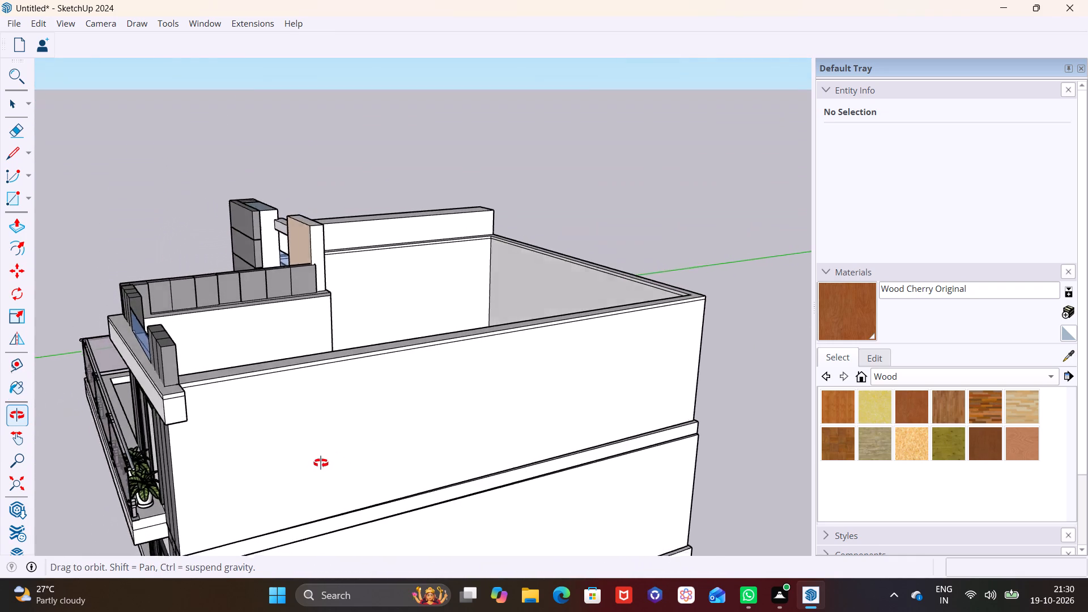
middle_click_drag(321, 463, 314, 465)
scroll(314, 465, "up", 1)
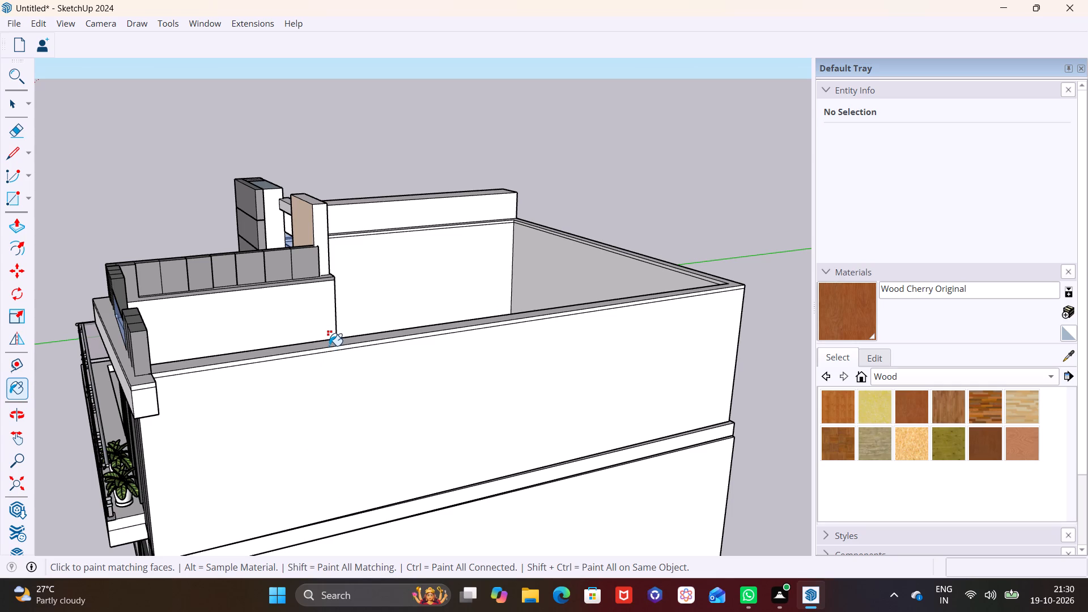
middle_click_drag(346, 342, 766, 250)
middle_click_drag(544, 325, 640, 320)
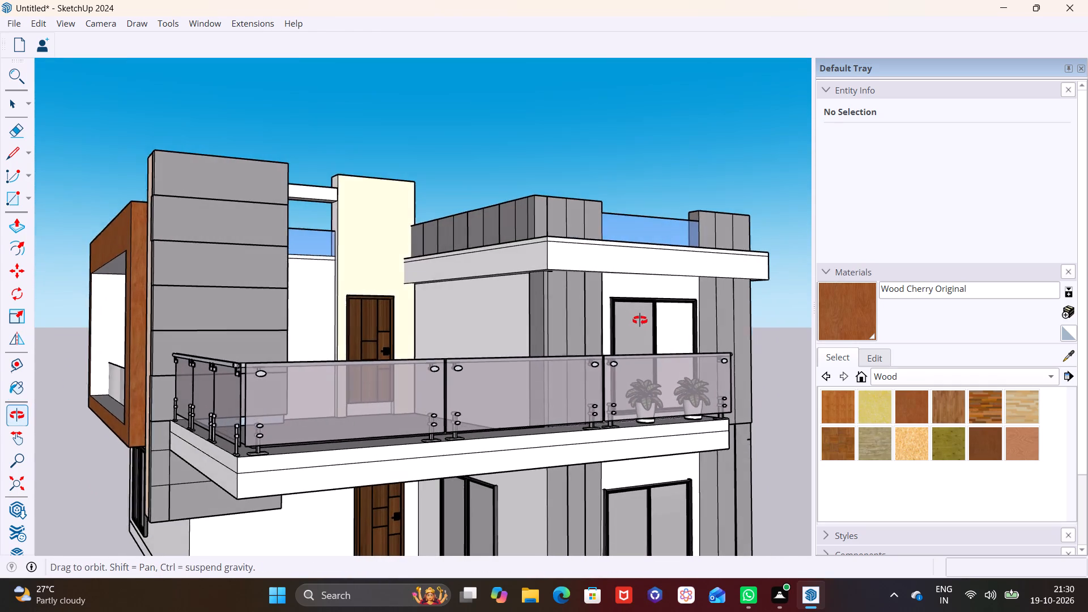
middle_click_drag(640, 320, 640, 321)
scroll(617, 341, "down", 4)
middle_click_drag(617, 377, 593, 309, "shift")
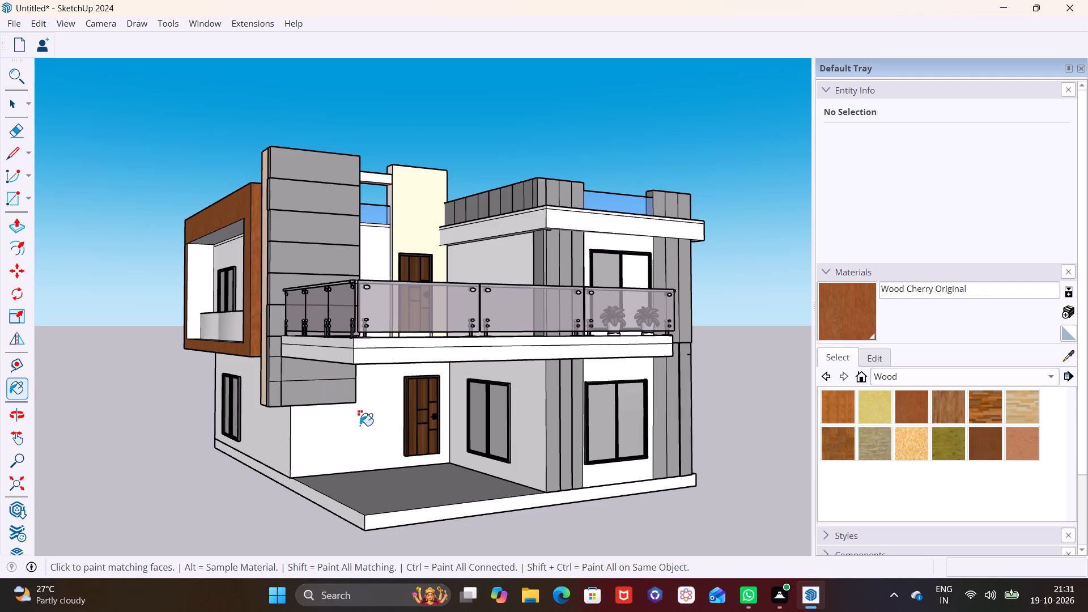
scroll(309, 414, "down", 1)
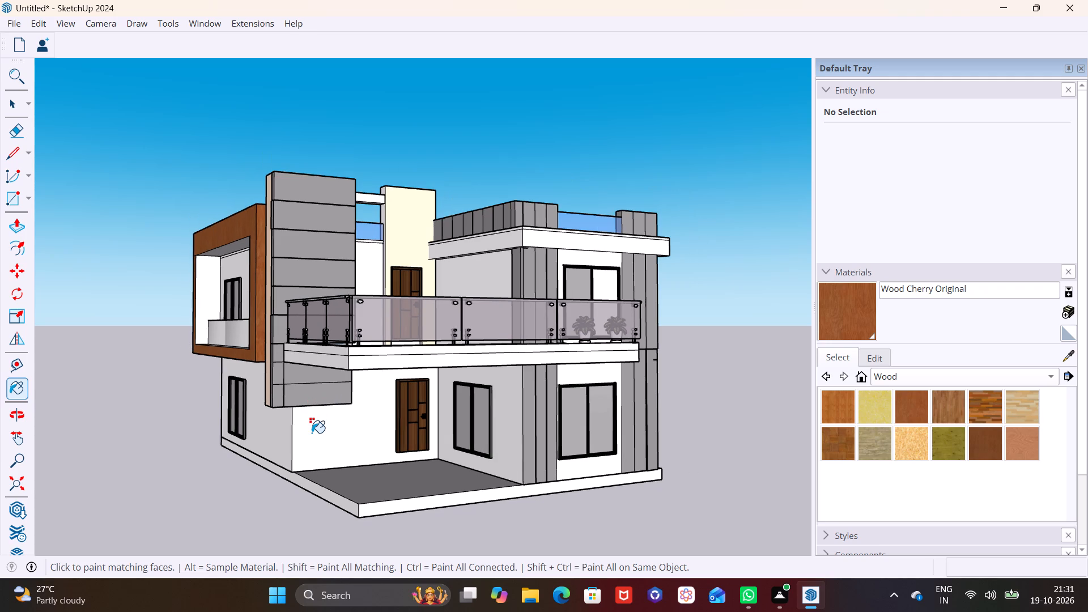
Draw a rectangle of about 5.3 square feet on the underside of the balcony slab, near its outer corner.
middle_click_drag(343, 407, 434, 320)
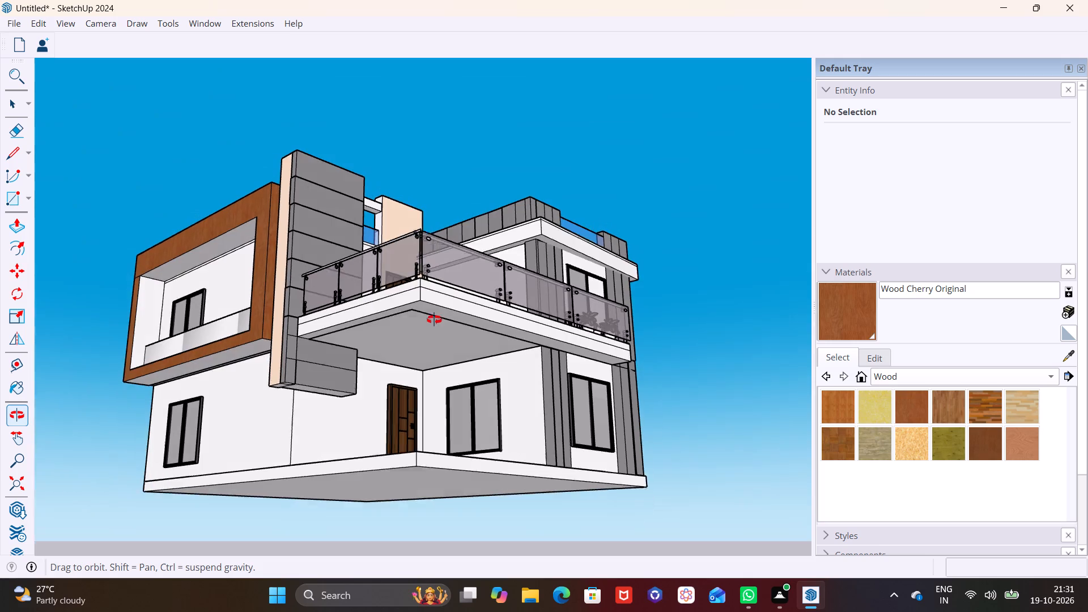
middle_click_drag(434, 320, 449, 294)
scroll(422, 311, "up", 3)
middle_click_drag(414, 297, 404, 236)
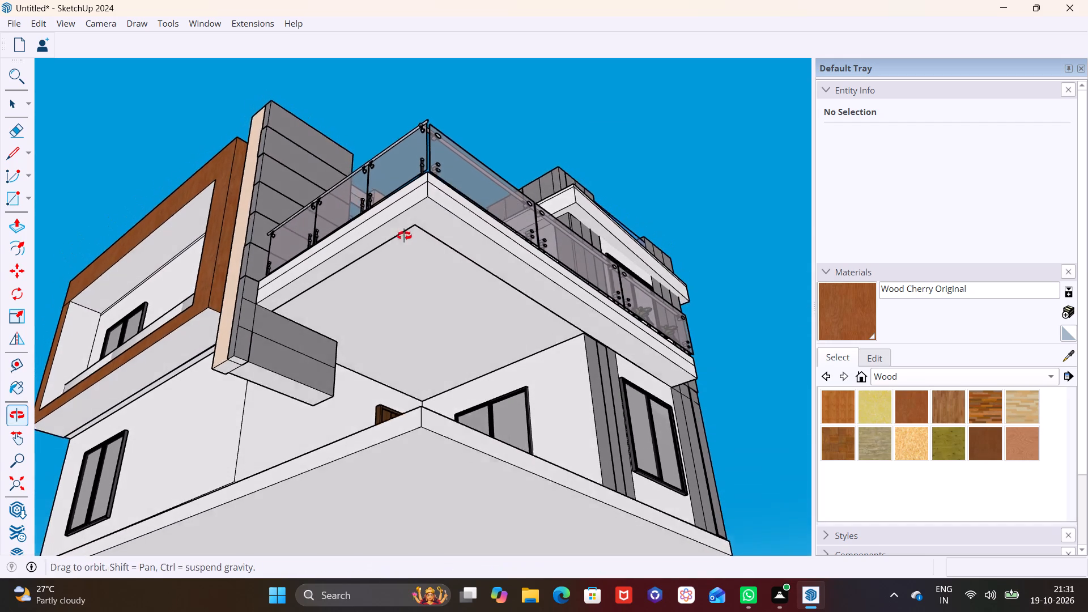
middle_click_drag(404, 236, 404, 227)
left_click(29, 198)
left_click(36, 218)
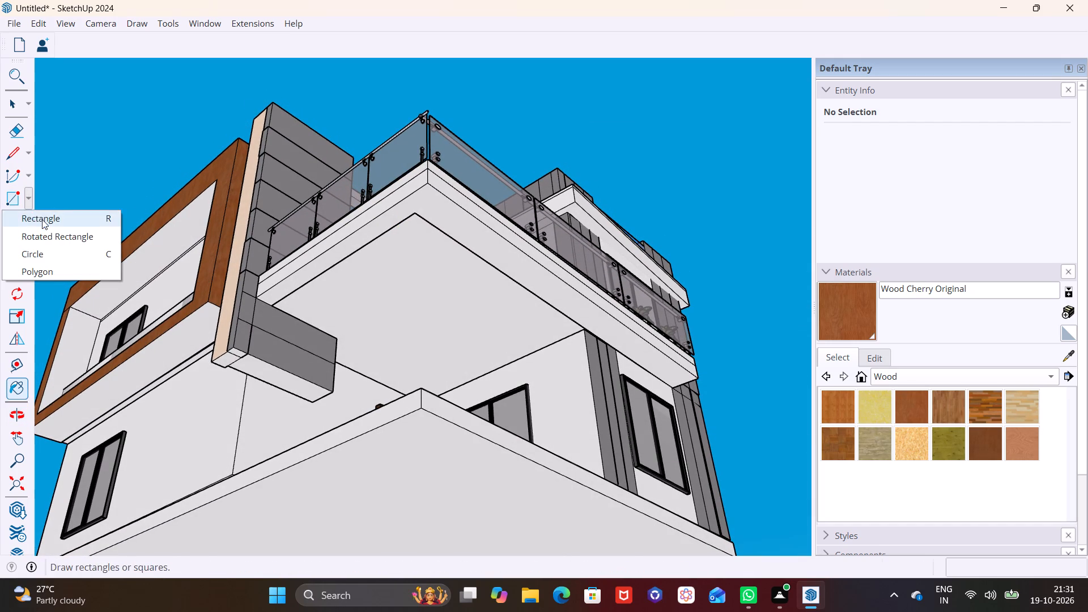
left_click(358, 253)
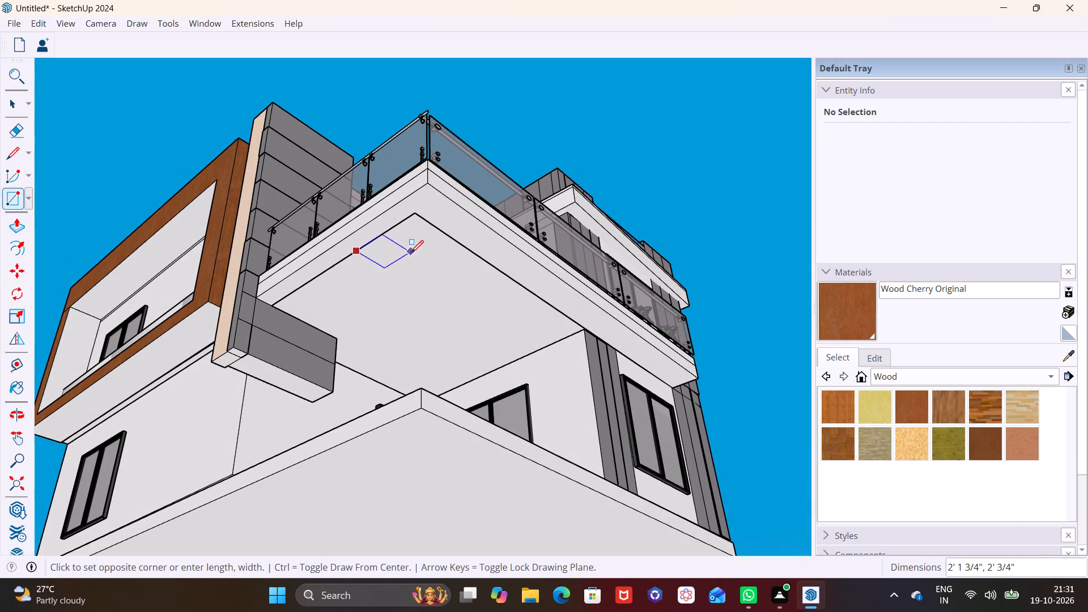
left_click(416, 251)
Push/Pull the rectangle down about 10 feet from the balcony slab to the plinth as a porch column.
key("space")
left_click(390, 257)
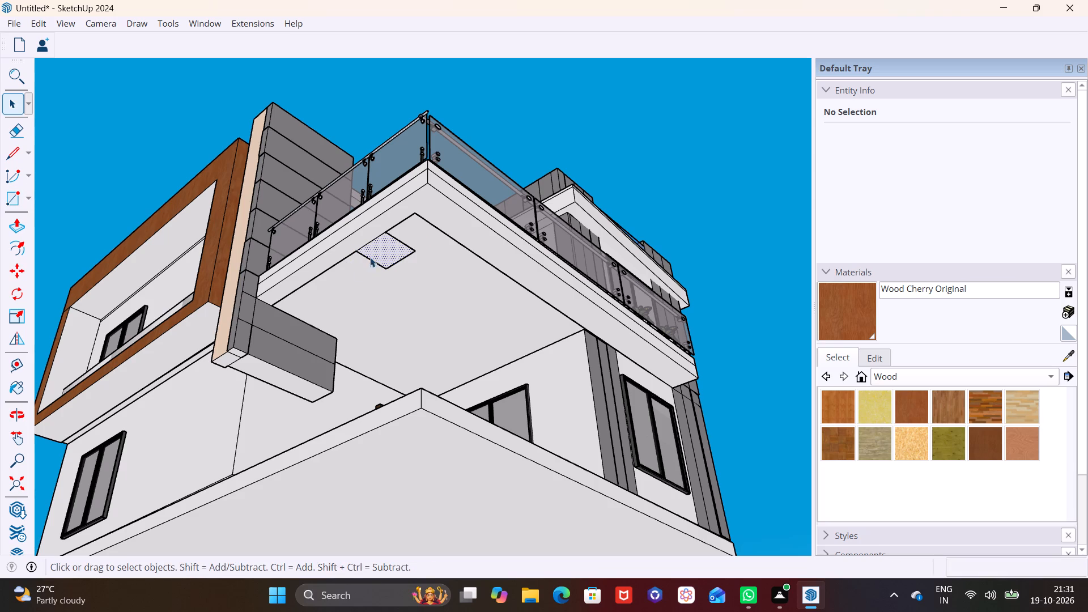
left_click(18, 229)
left_click(386, 253)
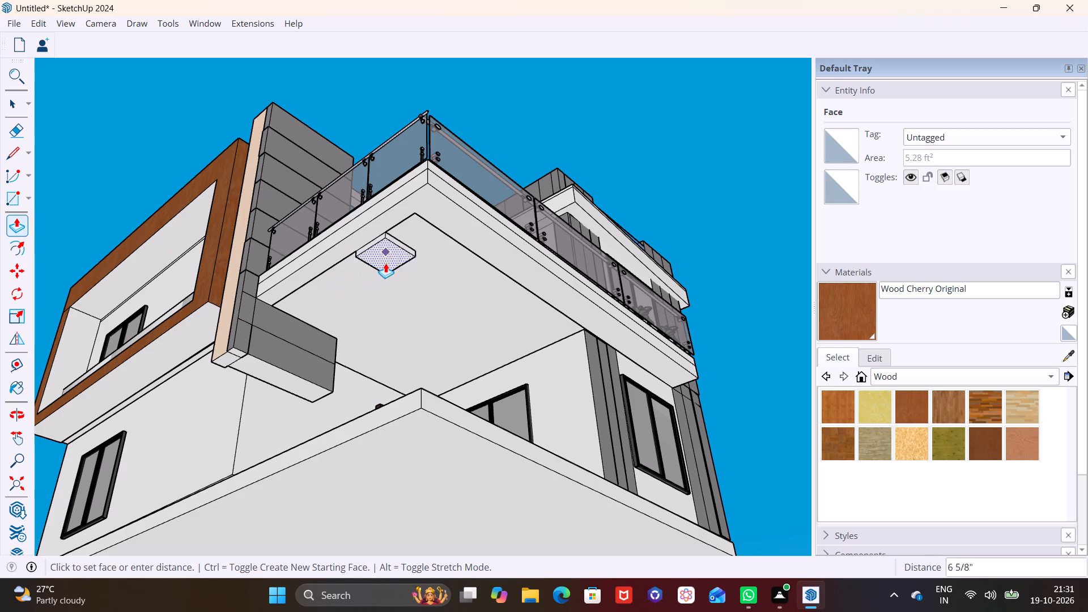
left_click_drag(368, 328, 377, 319)
scroll(379, 318, "down", 3)
middle_click_drag(388, 320, 286, 466)
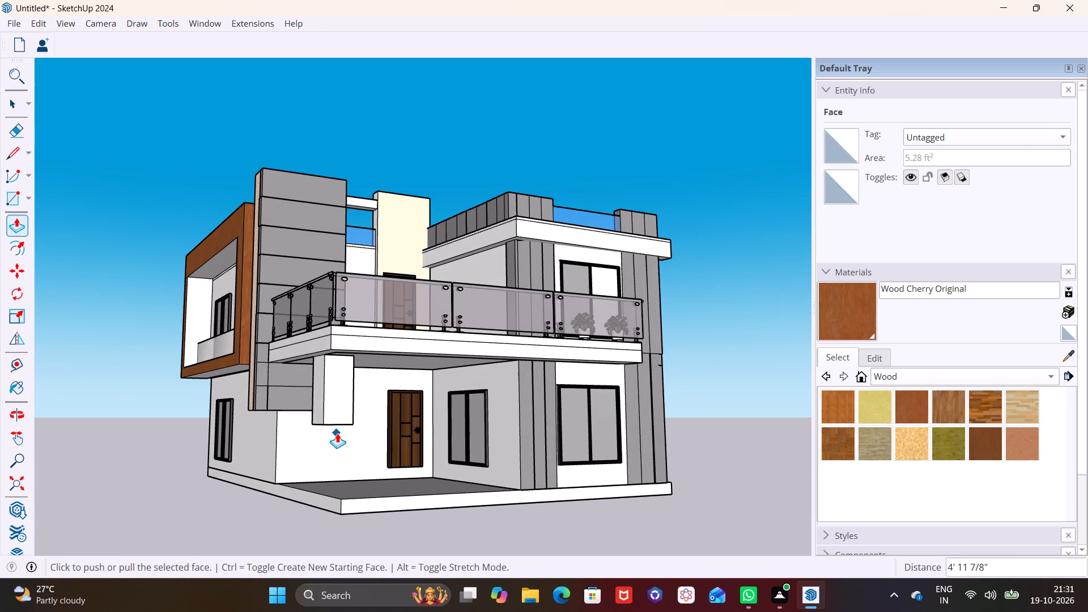
scroll(338, 432, "up", 6)
middle_click_drag(341, 426, 354, 337)
left_click(350, 291)
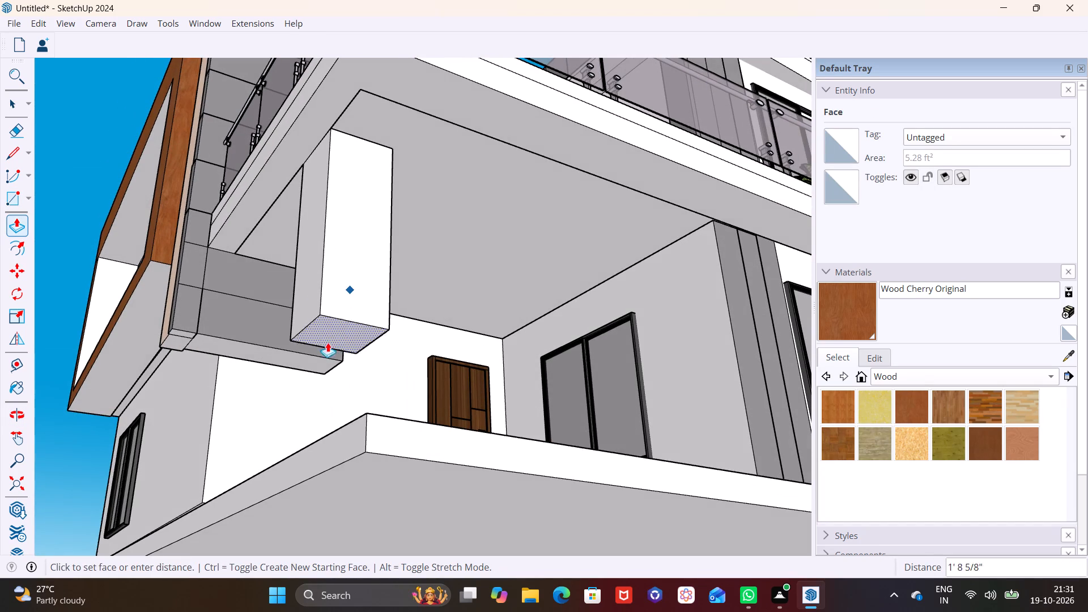
left_click(326, 447)
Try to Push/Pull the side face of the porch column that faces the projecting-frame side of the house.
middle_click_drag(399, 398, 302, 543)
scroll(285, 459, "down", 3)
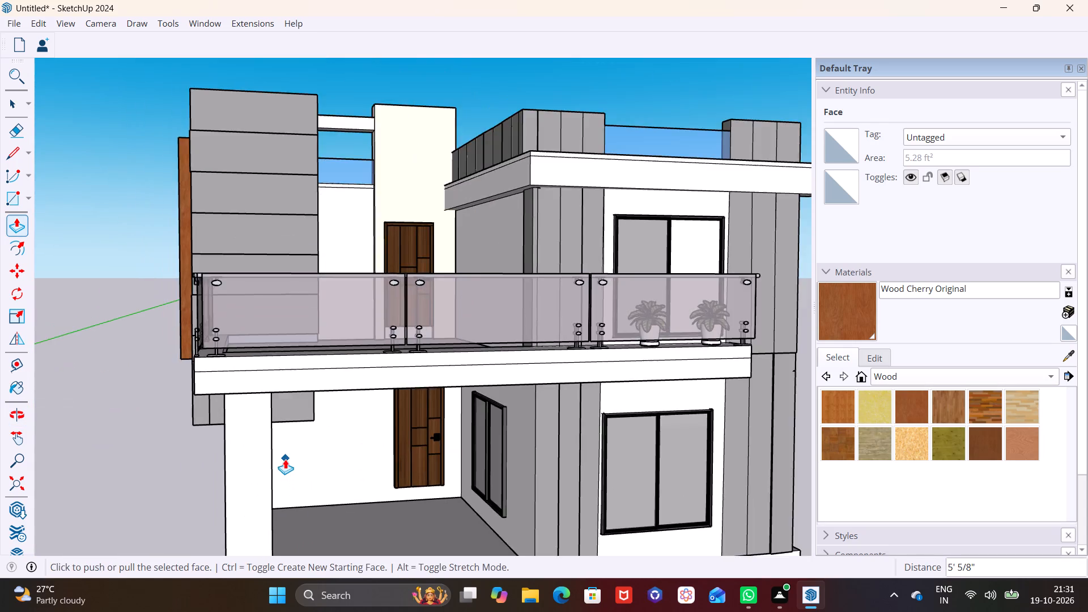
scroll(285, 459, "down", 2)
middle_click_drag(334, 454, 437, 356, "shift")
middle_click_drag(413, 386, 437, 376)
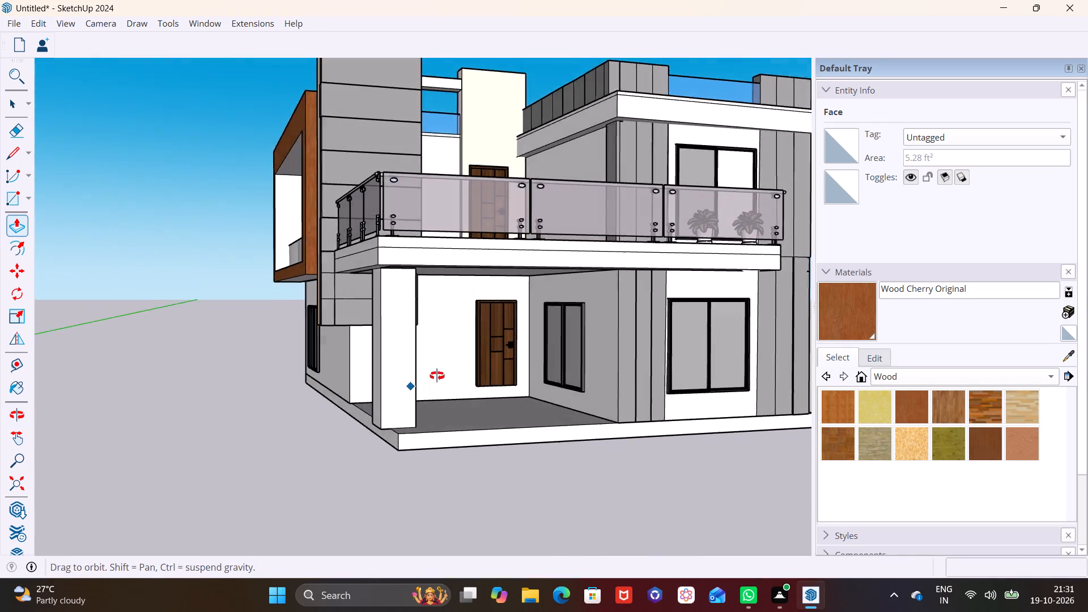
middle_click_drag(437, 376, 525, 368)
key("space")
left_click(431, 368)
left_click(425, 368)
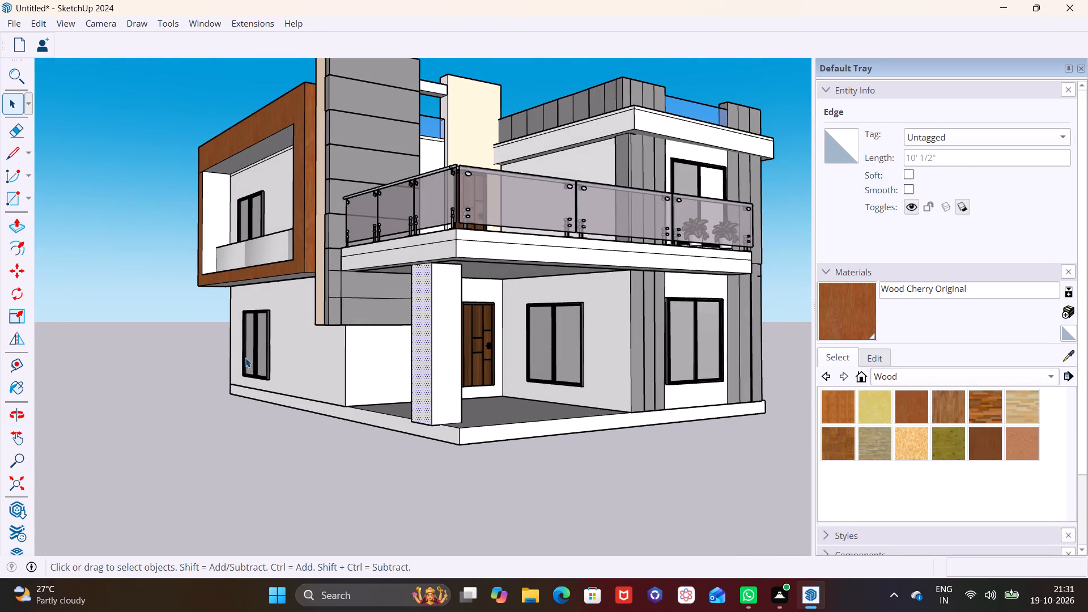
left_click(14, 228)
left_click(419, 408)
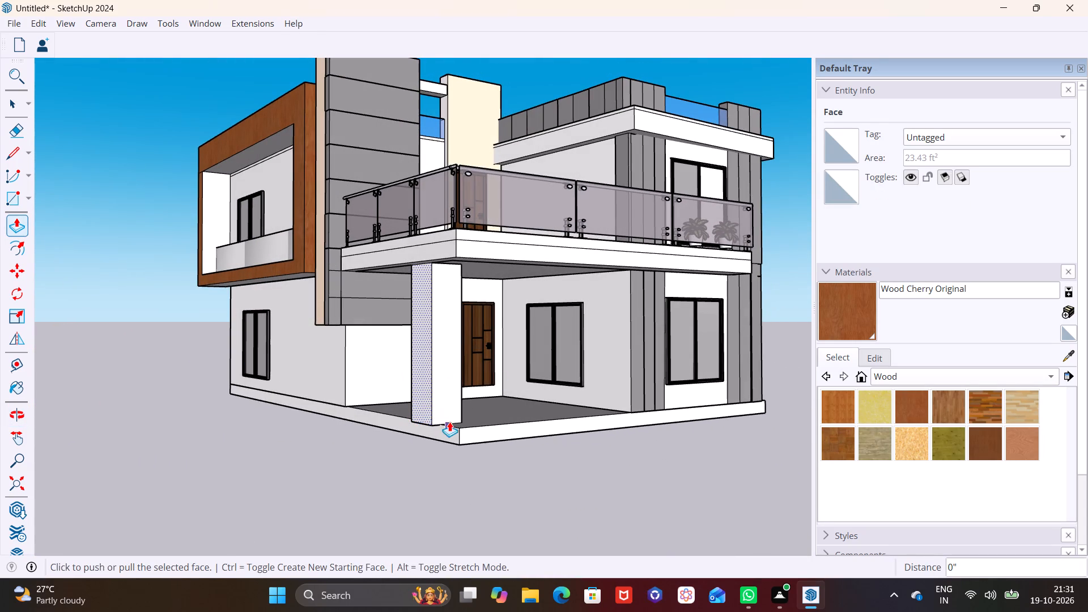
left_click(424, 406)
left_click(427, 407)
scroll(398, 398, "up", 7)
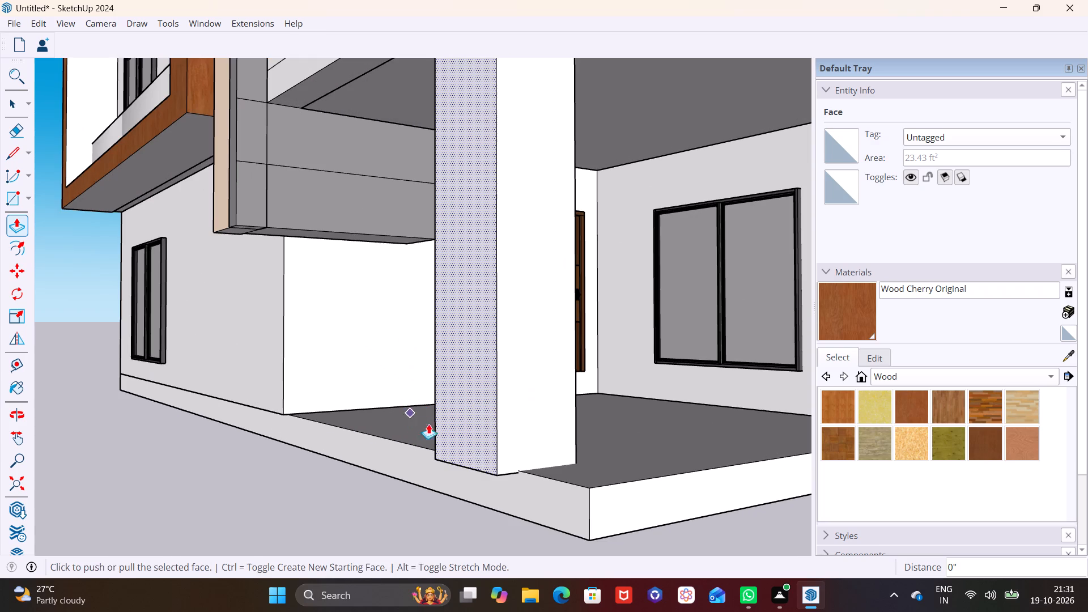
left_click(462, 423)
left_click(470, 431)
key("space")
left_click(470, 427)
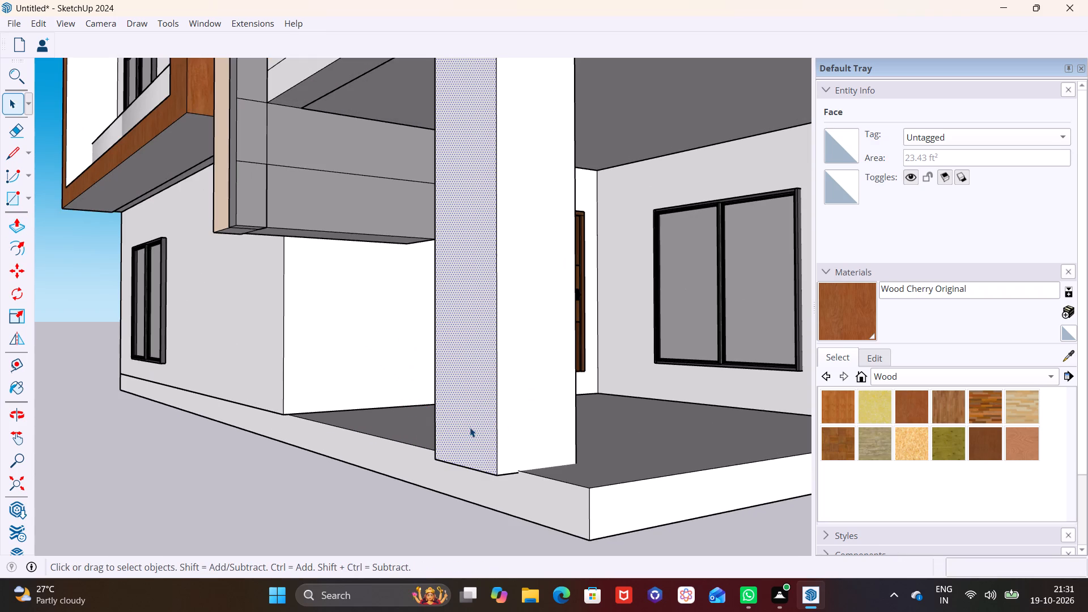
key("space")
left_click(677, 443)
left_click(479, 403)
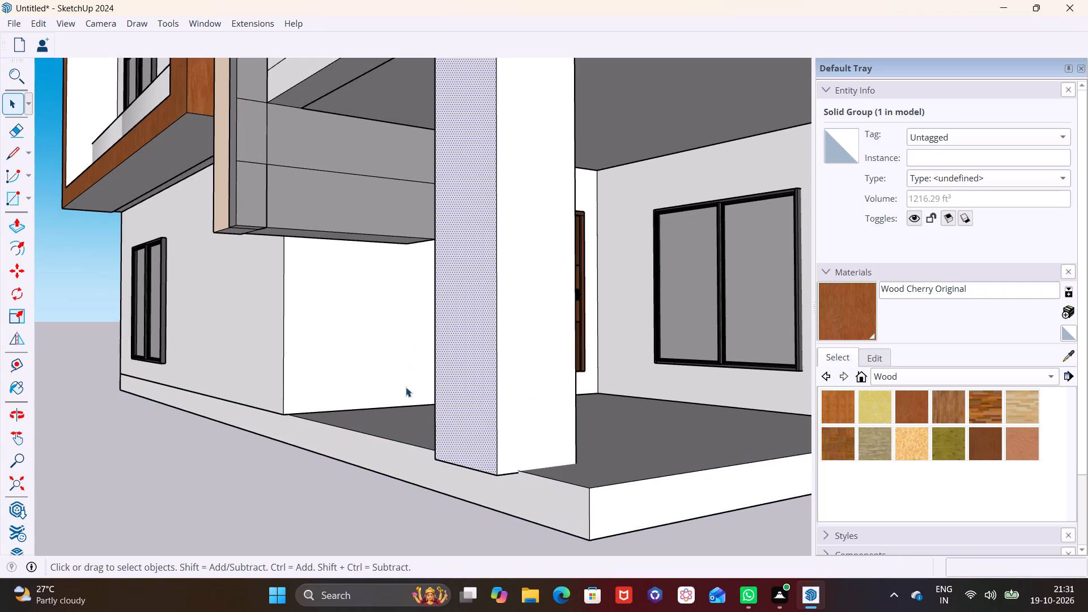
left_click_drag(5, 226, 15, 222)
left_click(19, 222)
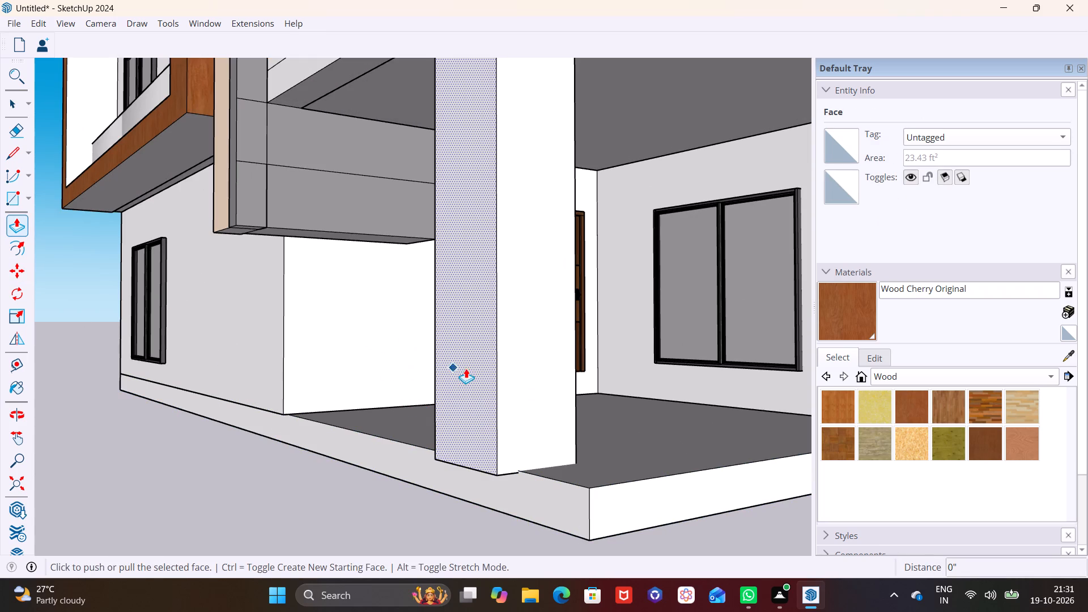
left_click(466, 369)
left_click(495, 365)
Open the plinth group and pull its edge face on the projecting-frame side outward about 7' 3".
scroll(592, 435, "down", 2)
middle_click_drag(599, 444, 389, 479)
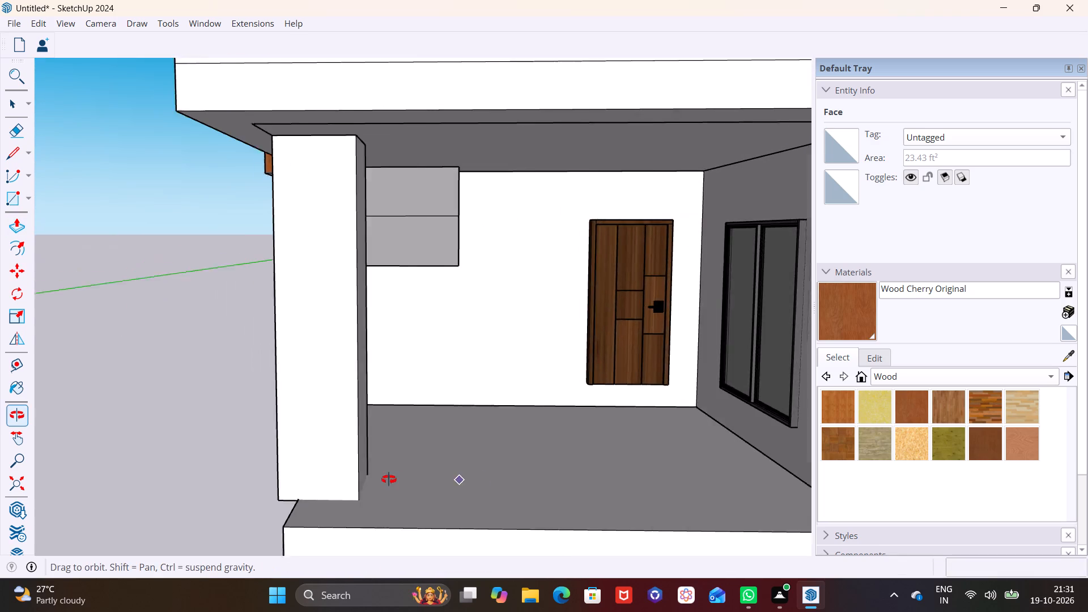
middle_click_drag(389, 479, 384, 479)
scroll(355, 449, "down", 5)
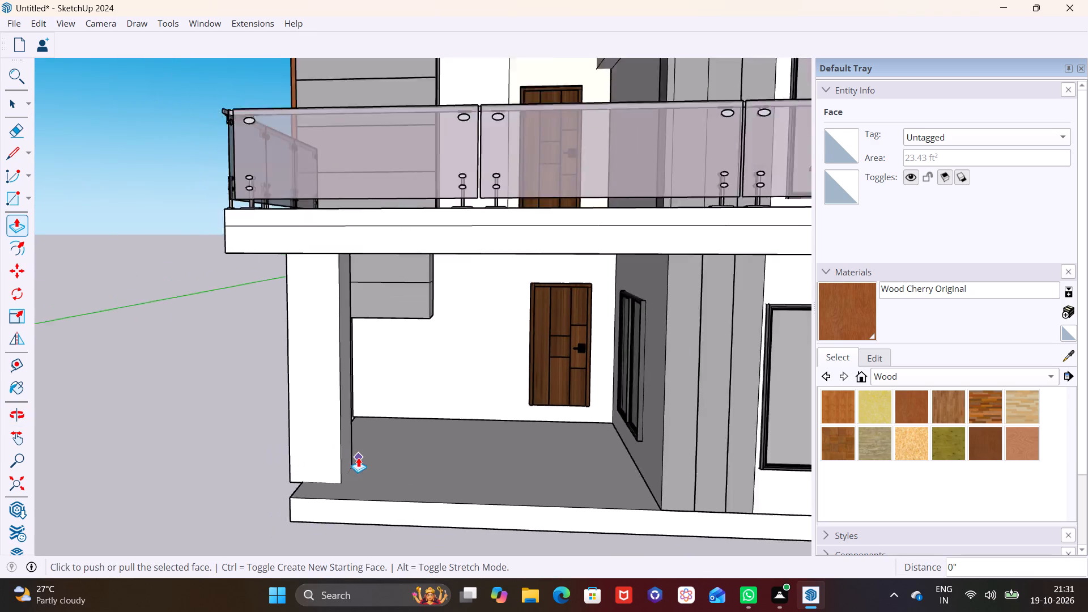
scroll(358, 457, "down", 3)
middle_click_drag(490, 466, 637, 448)
middle_click_drag(347, 447, 505, 431)
key("space")
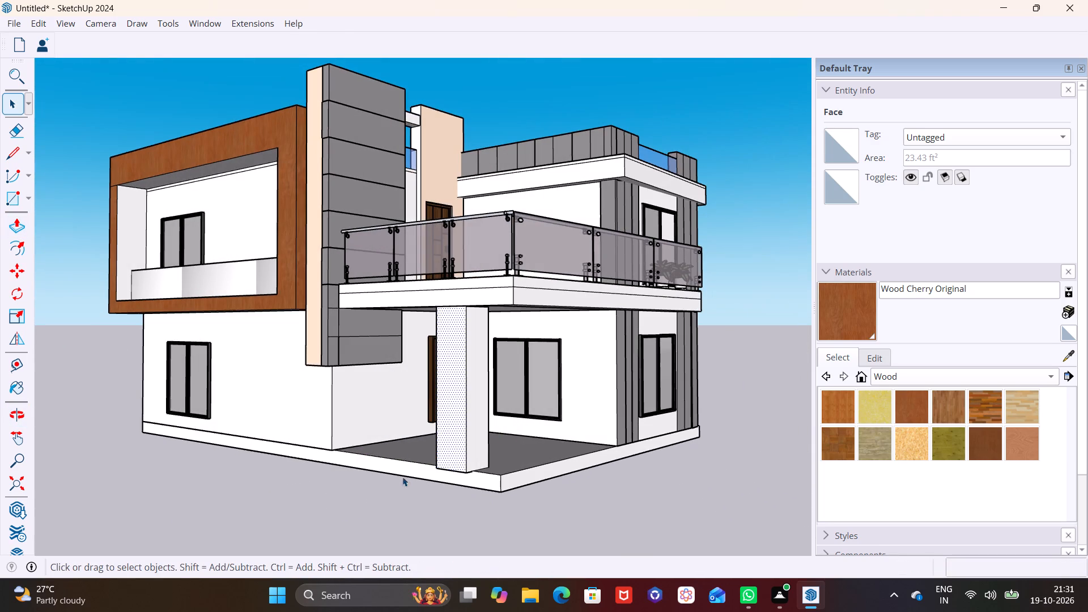
left_click(420, 477)
triple_click(424, 473)
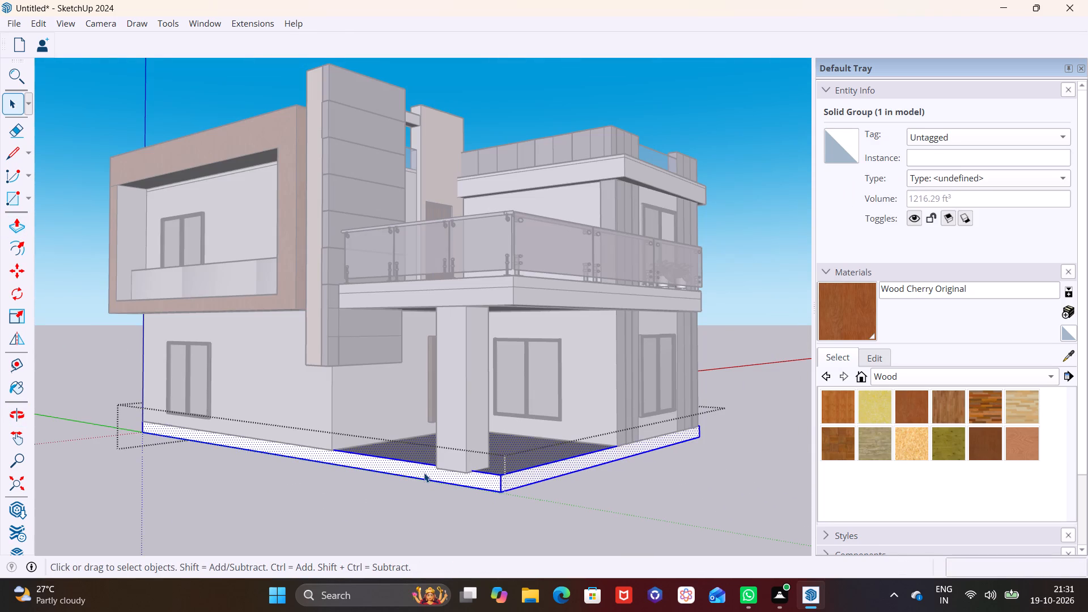
left_click(423, 473)
left_click(419, 470)
left_click(414, 469)
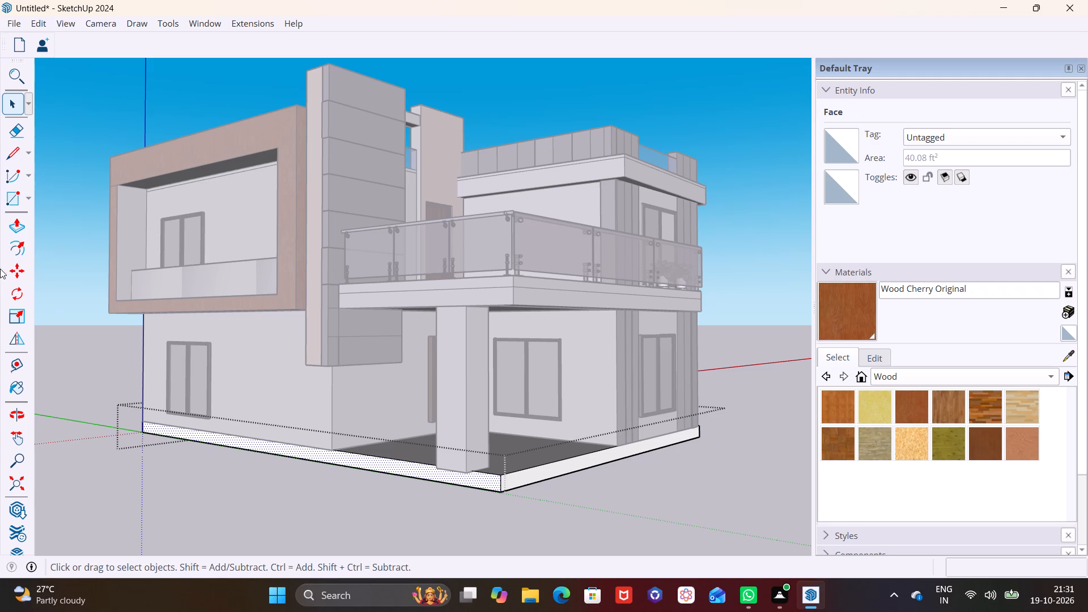
left_click(22, 230)
left_click(355, 459)
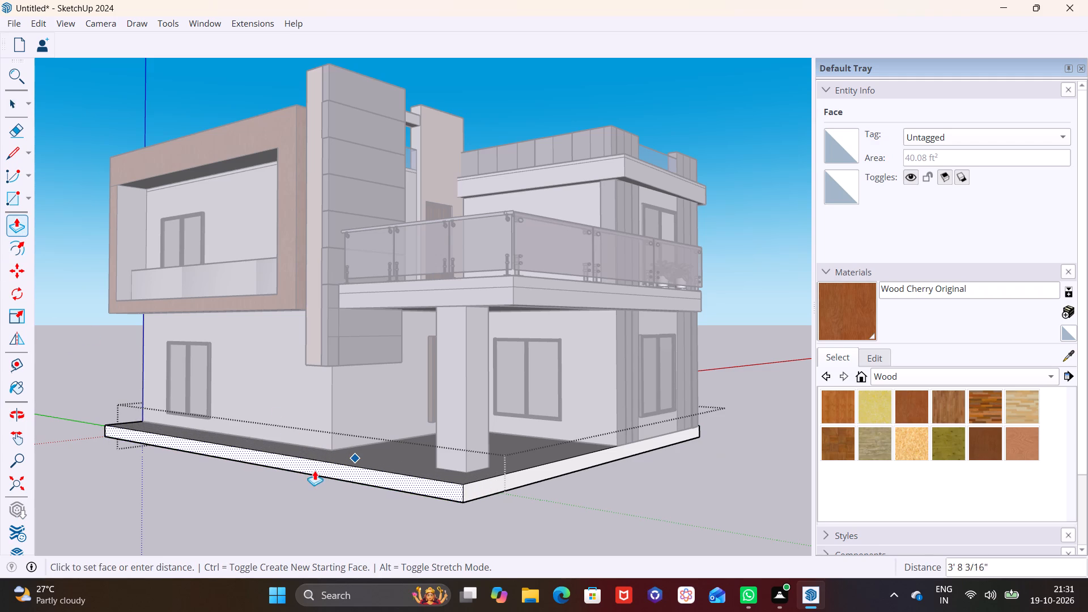
left_click(273, 480)
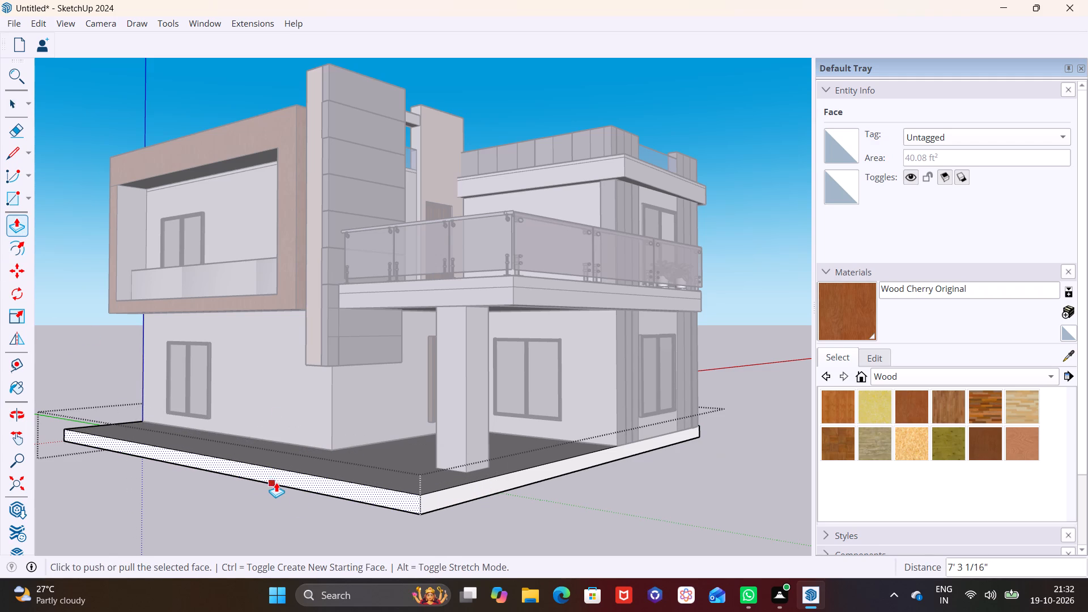
Pull the plinth's adjacent edge face in front of the porch outward about 5' 3" and leave the group.
key("space")
left_click(460, 493)
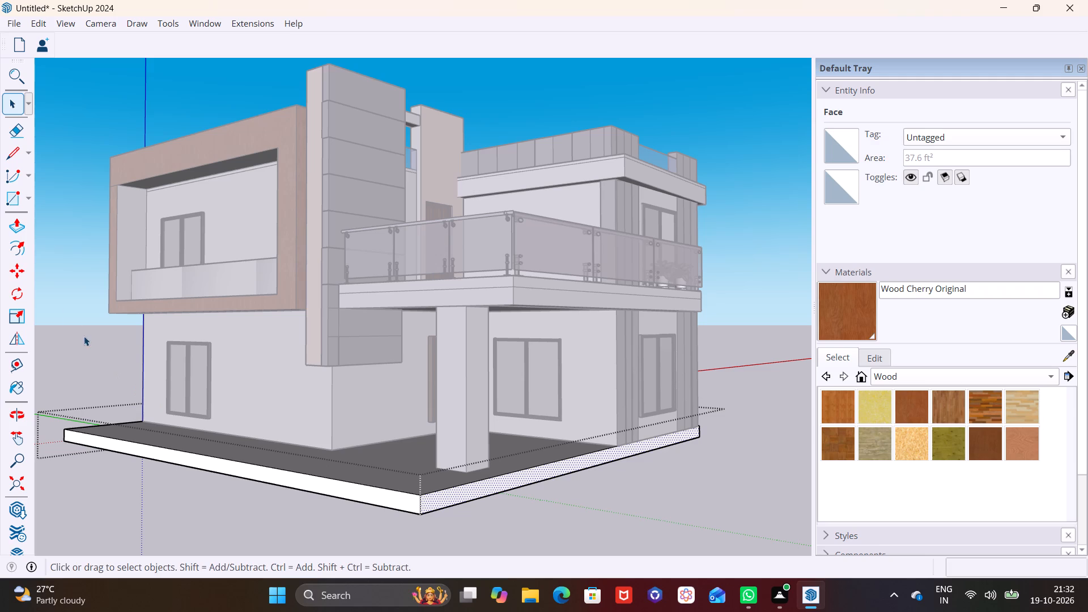
left_click(18, 230)
left_click(439, 501)
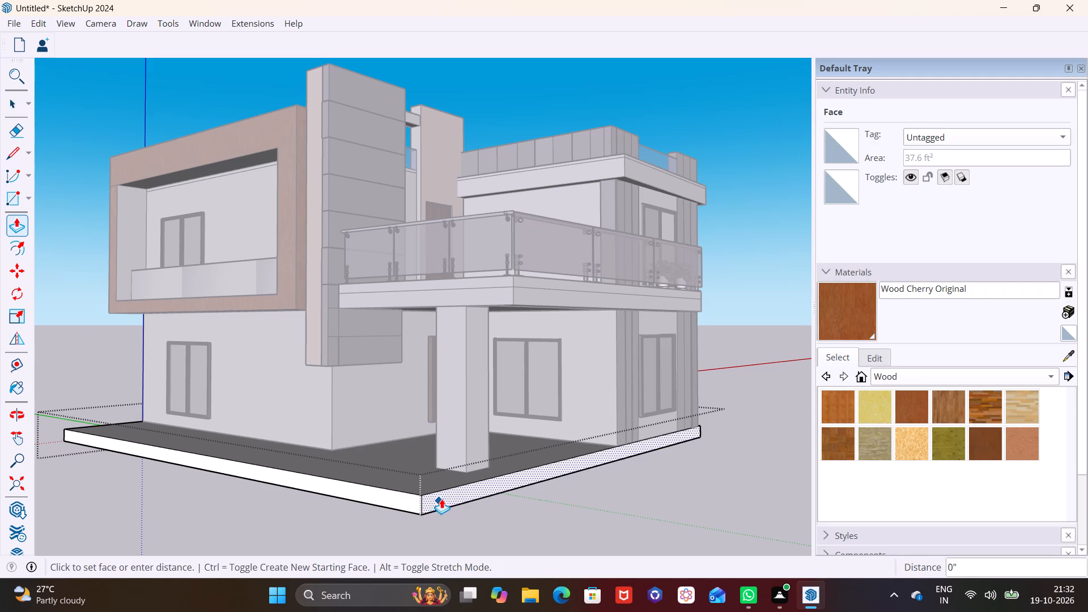
left_click(522, 510)
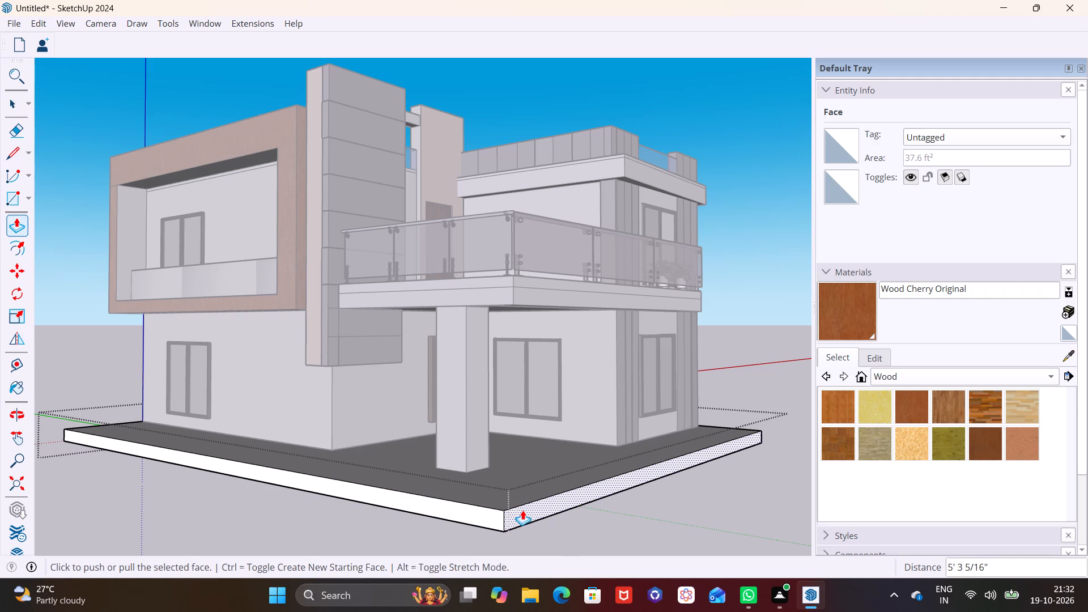
key("space")
left_click(665, 534)
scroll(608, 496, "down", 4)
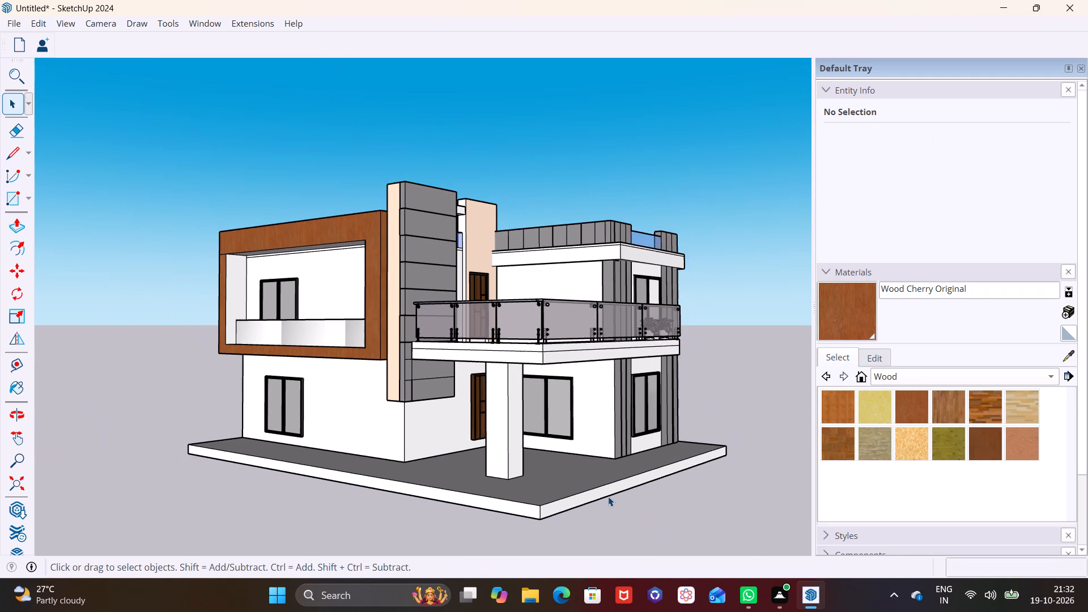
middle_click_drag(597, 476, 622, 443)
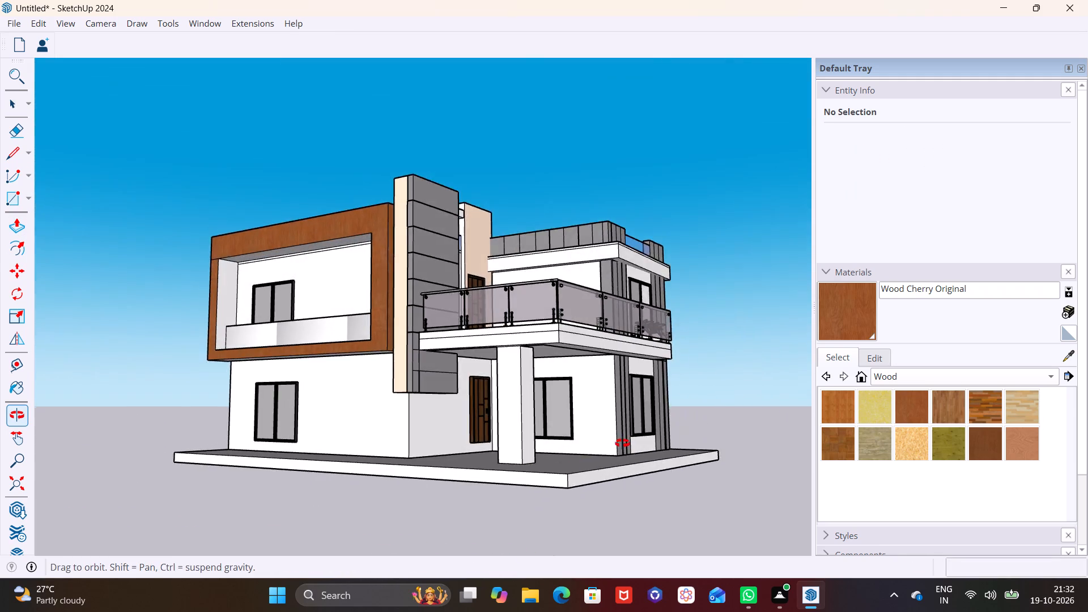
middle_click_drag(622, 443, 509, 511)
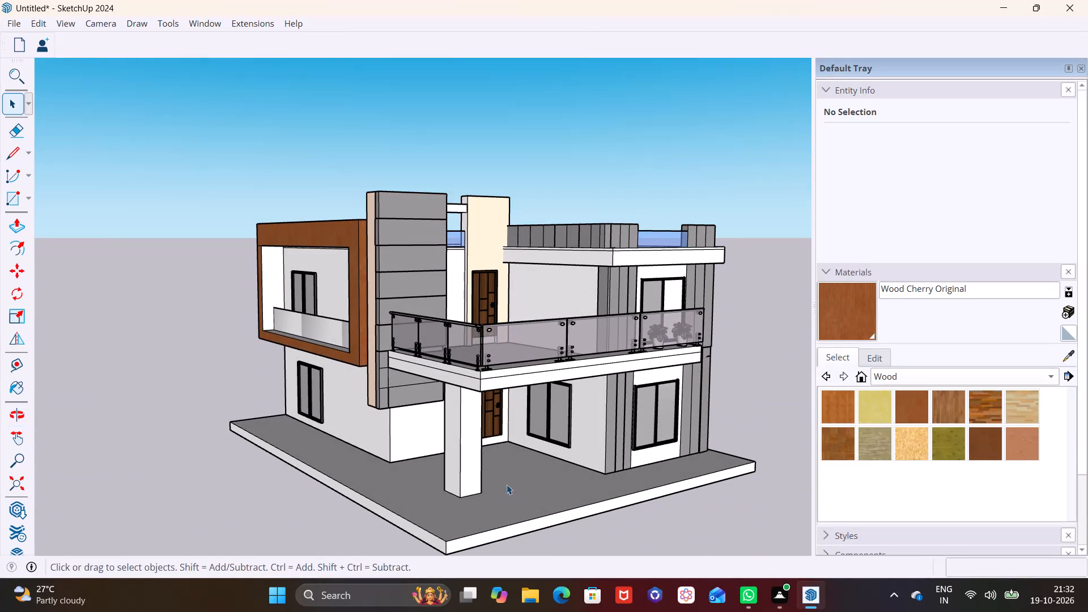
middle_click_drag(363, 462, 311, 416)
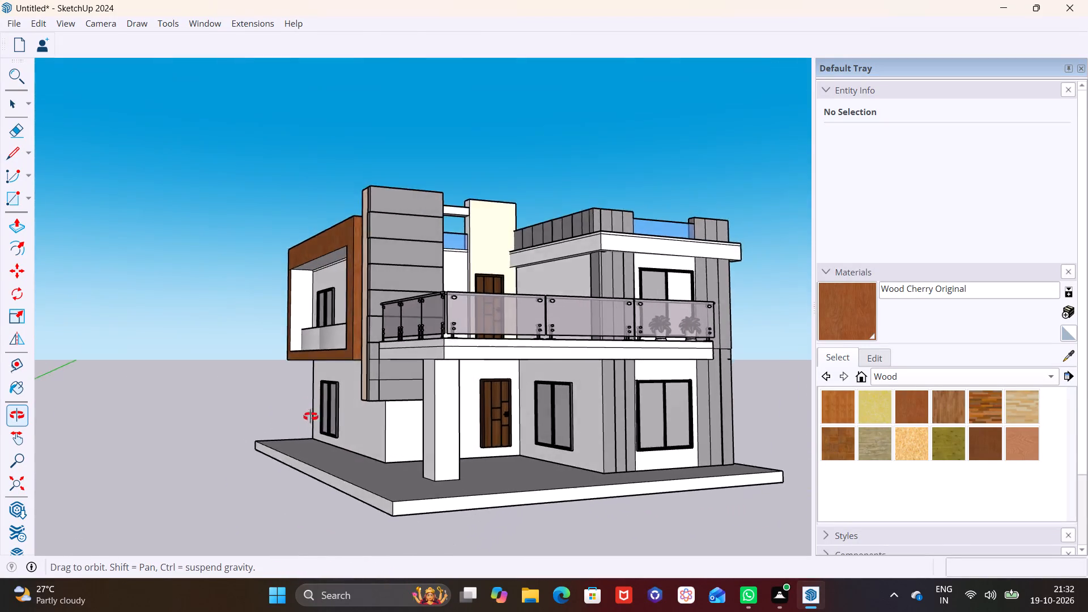
Draw a rectangle about 7' 3" by 2' 3" on the plinth, from the ground-floor wall's far corner to the plinth's outer edge.
middle_click_drag(311, 416, 426, 506)
middle_click_drag(385, 473, 349, 423)
middle_click_drag(445, 477, 443, 533)
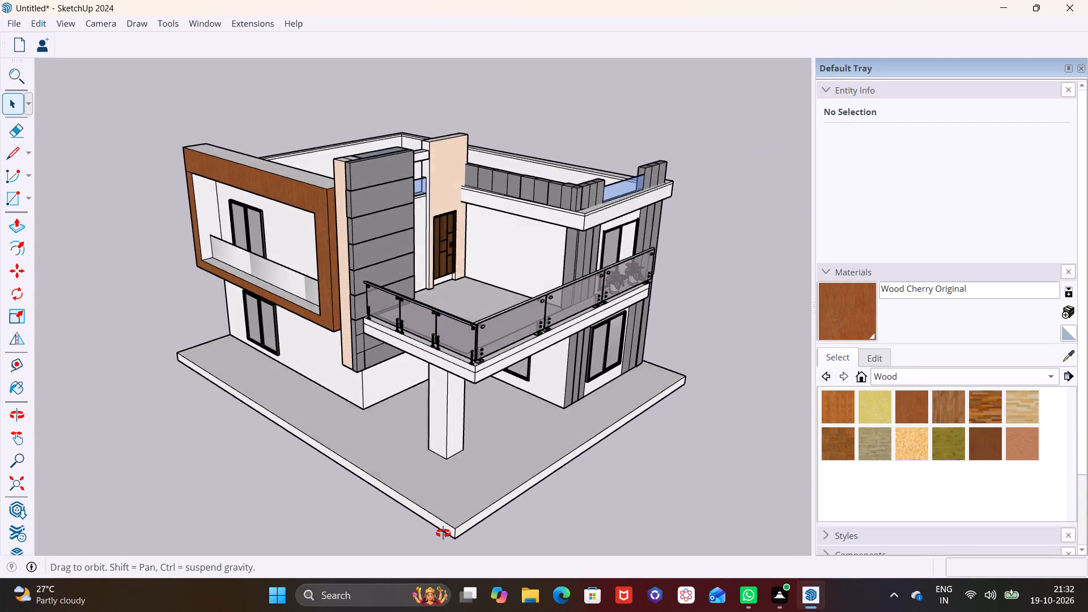
middle_click_drag(443, 533, 436, 528)
scroll(215, 362, "up", 8)
middle_click_drag(216, 357, 202, 402)
scroll(277, 299, "up", 1)
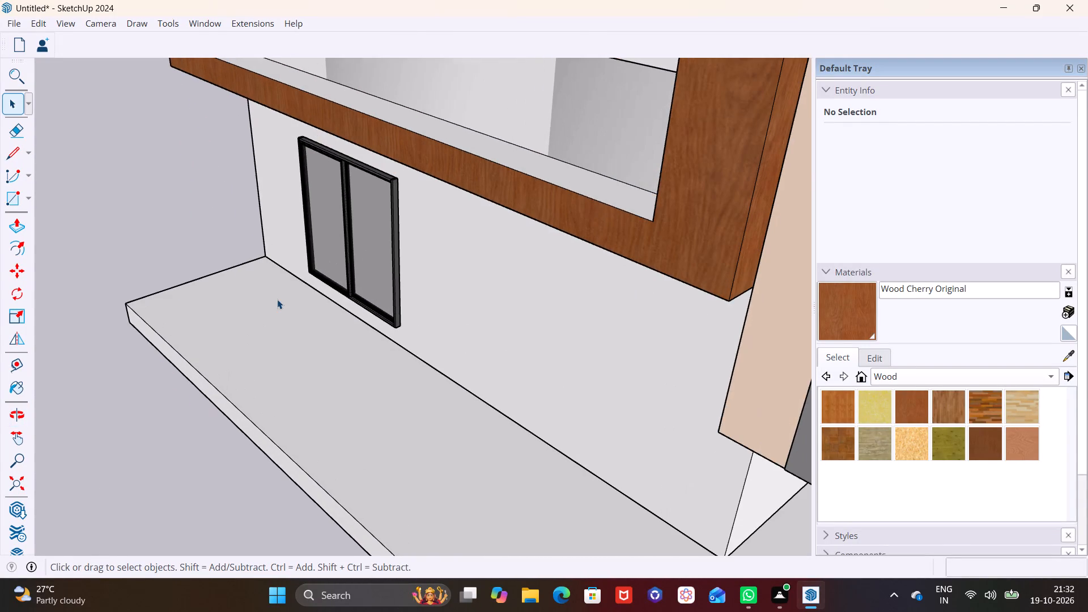
scroll(277, 299, "up", 1)
left_click(29, 195)
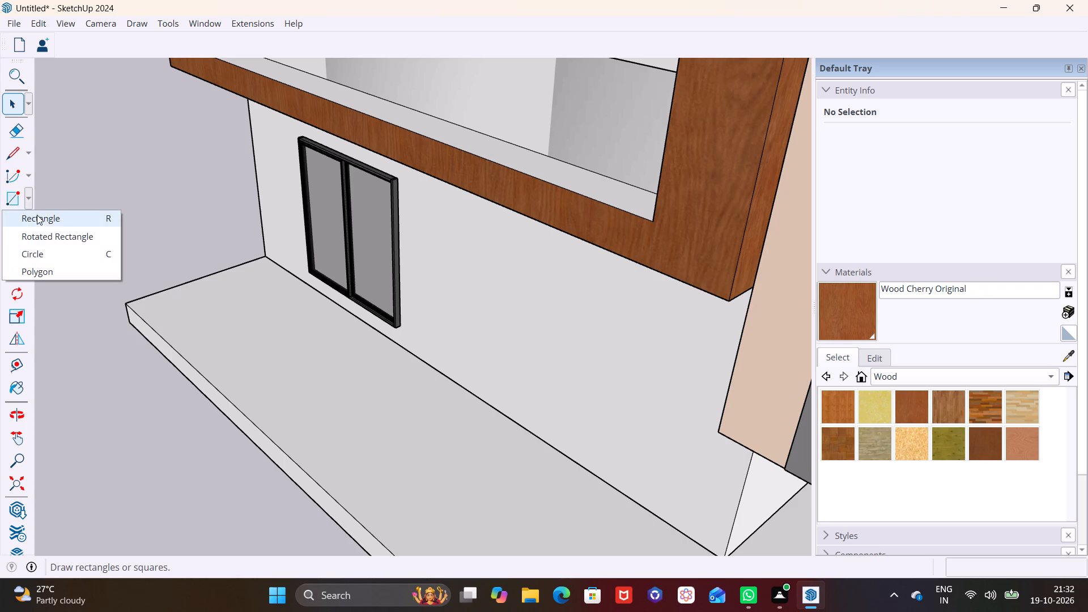
left_click(41, 216)
left_click(269, 257)
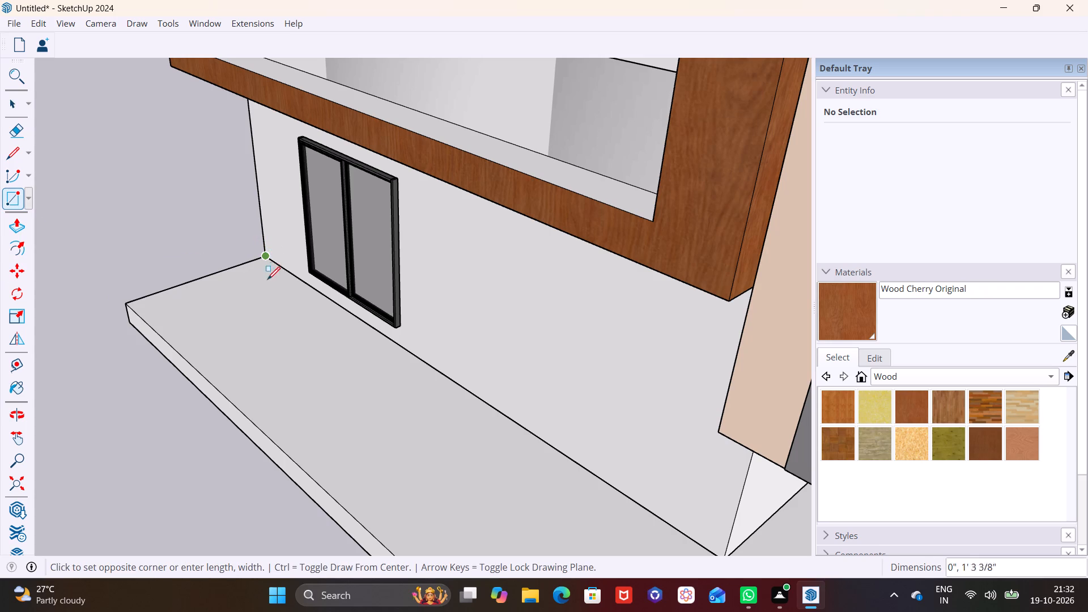
left_click(149, 321)
key("space")
Push/Pull the rectangle up into a boundary wall about 5' 6" above the plinth beside the ground-floor window.
left_click(213, 293)
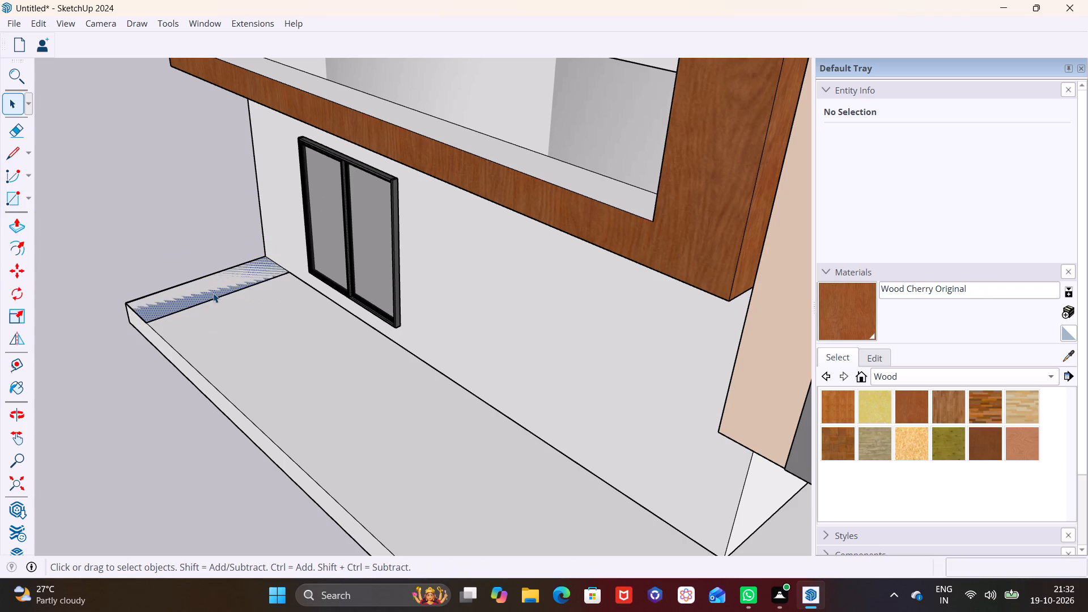
left_click(16, 216)
left_click(212, 287)
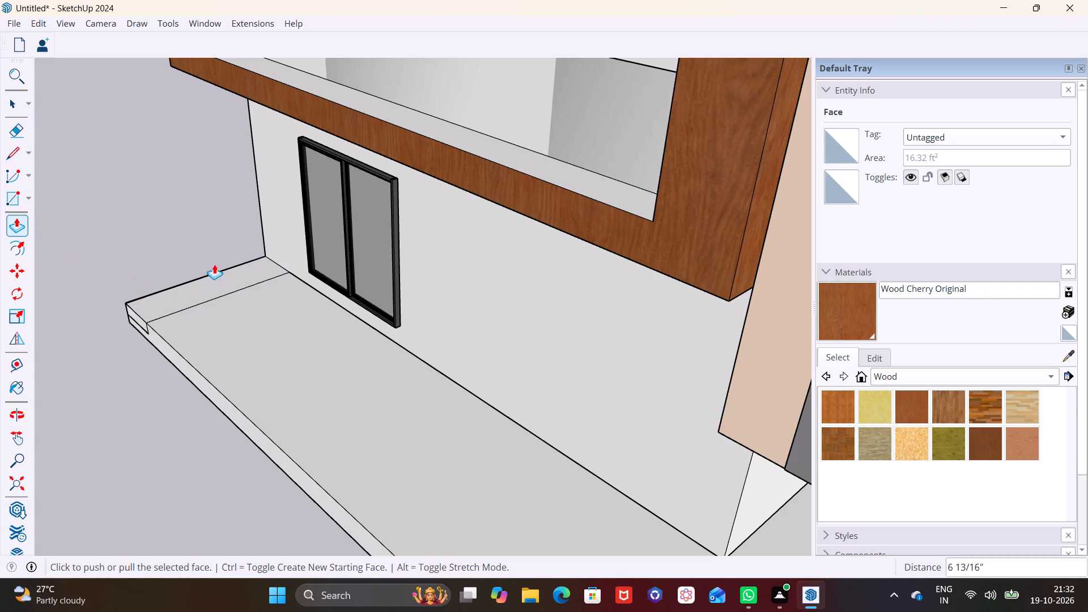
left_click(205, 290)
scroll(193, 192, "down", 4)
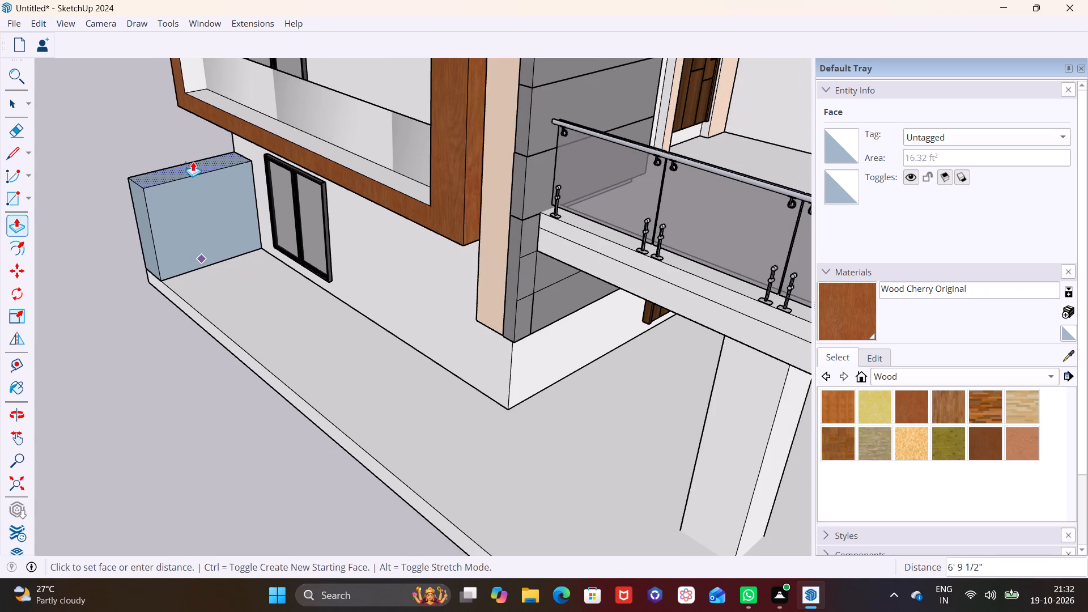
left_click(180, 174)
Draw a vertical line about 5' 6" long down the boundary wall's inner face near its outer end.
middle_click_drag(239, 207, 269, 84)
scroll(123, 337, "up", 4)
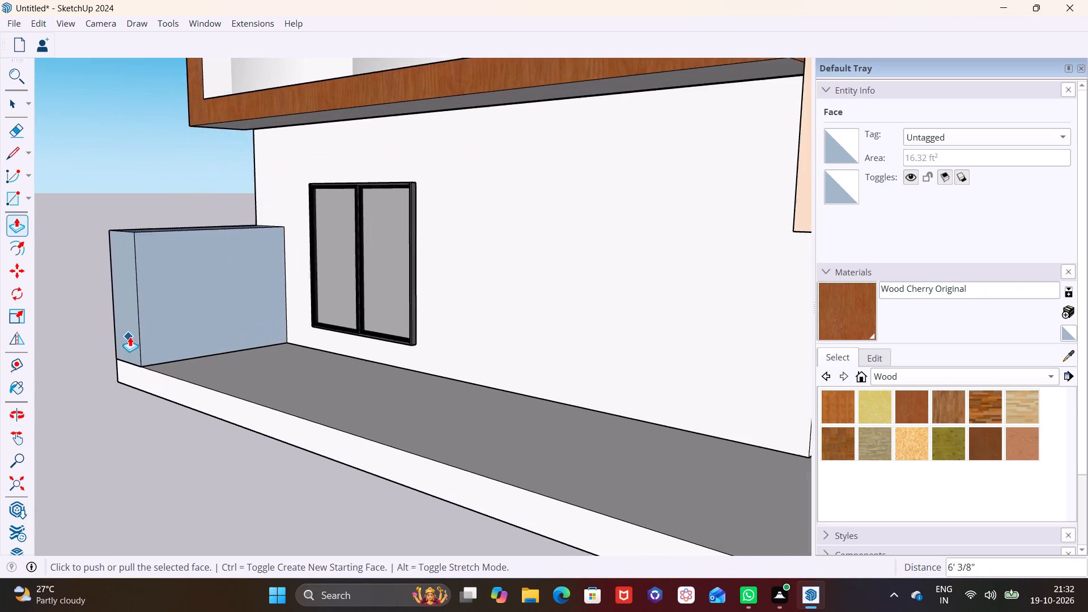
scroll(130, 337, "up", 2)
left_click(12, 154)
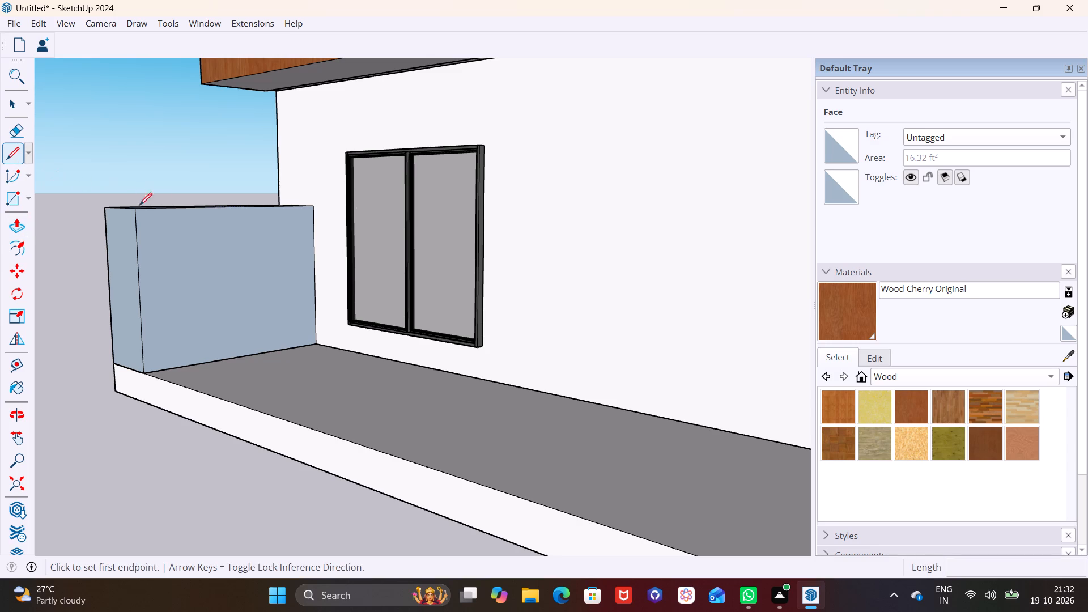
left_click(173, 206)
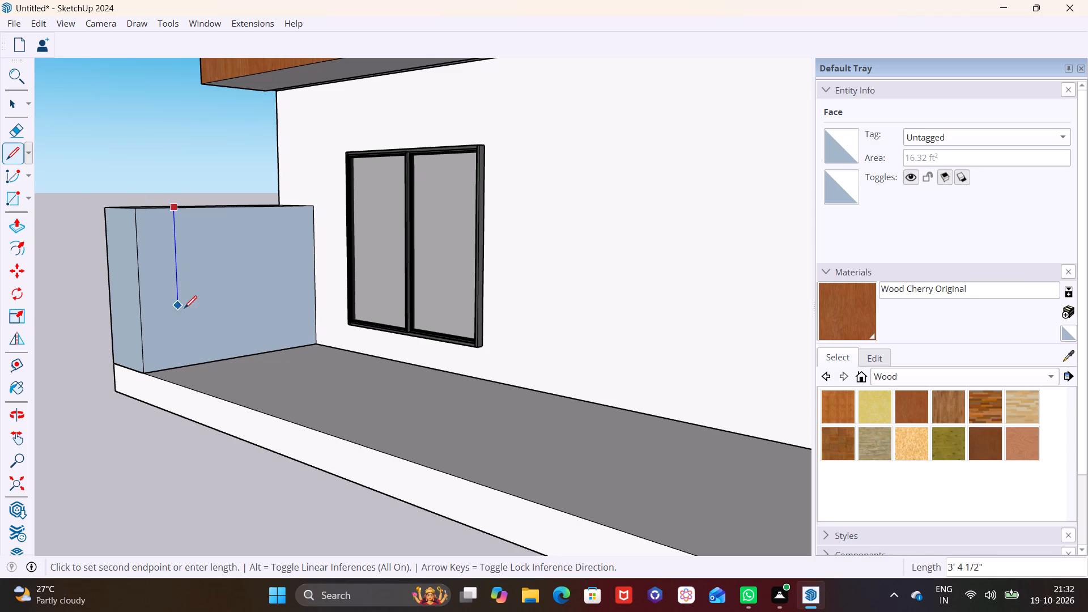
left_click(185, 365)
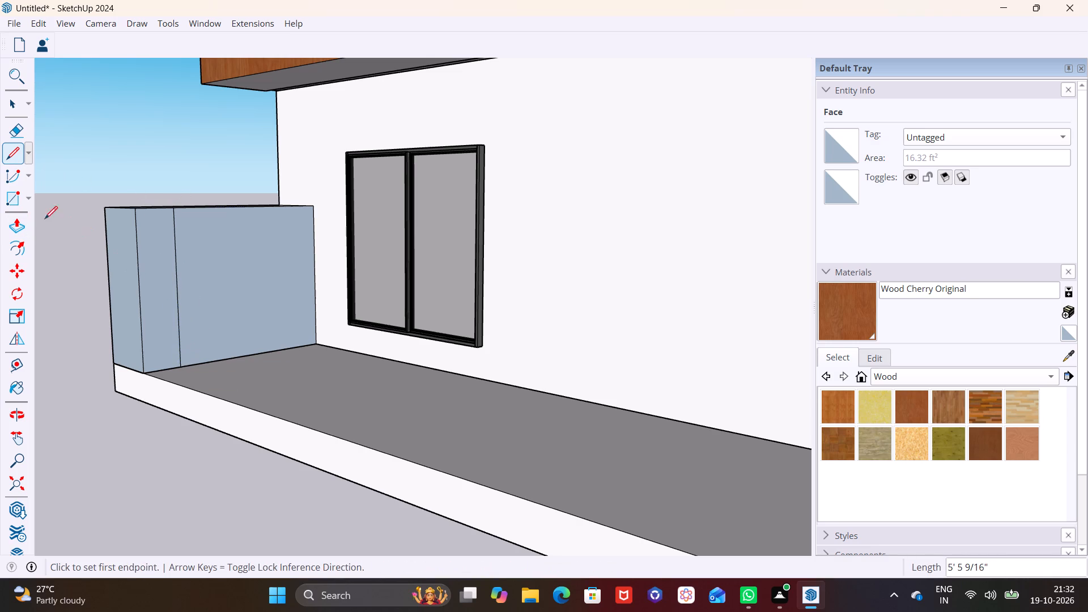
Push/Pull the narrow strip of the wall's inner face about 41' 8" along the plinth's outer edge towards the porch corner.
left_click(4, 107)
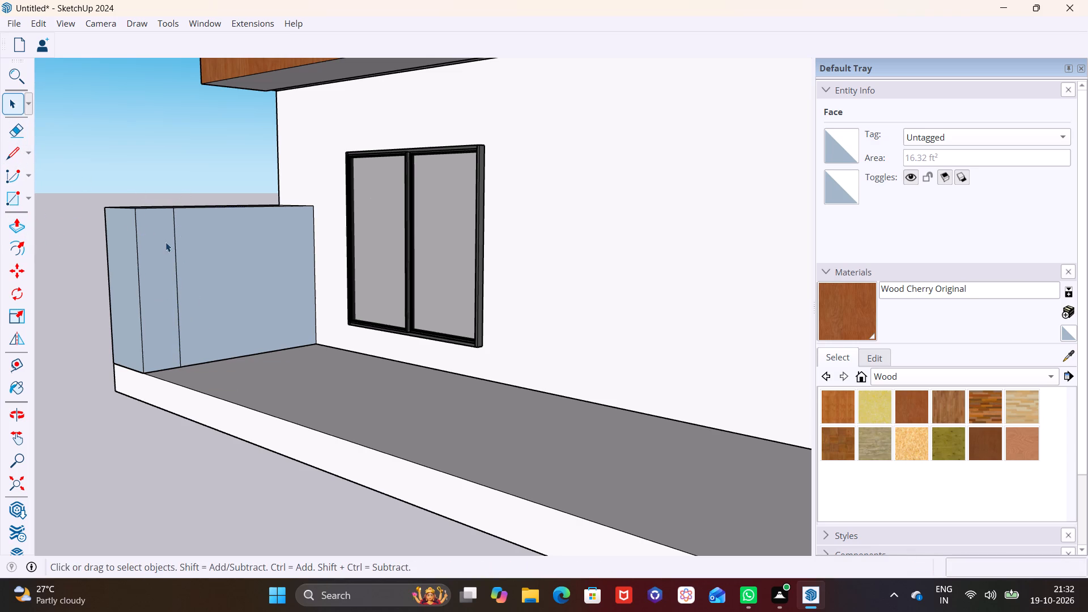
left_click(163, 243)
left_click(11, 220)
left_click(165, 274)
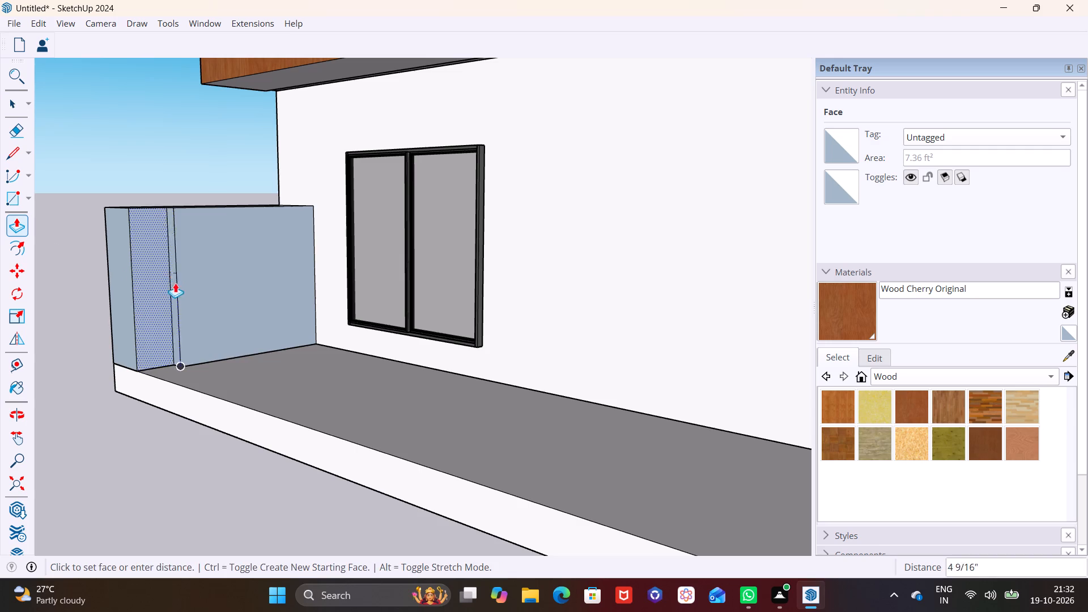
scroll(364, 435, "down", 6)
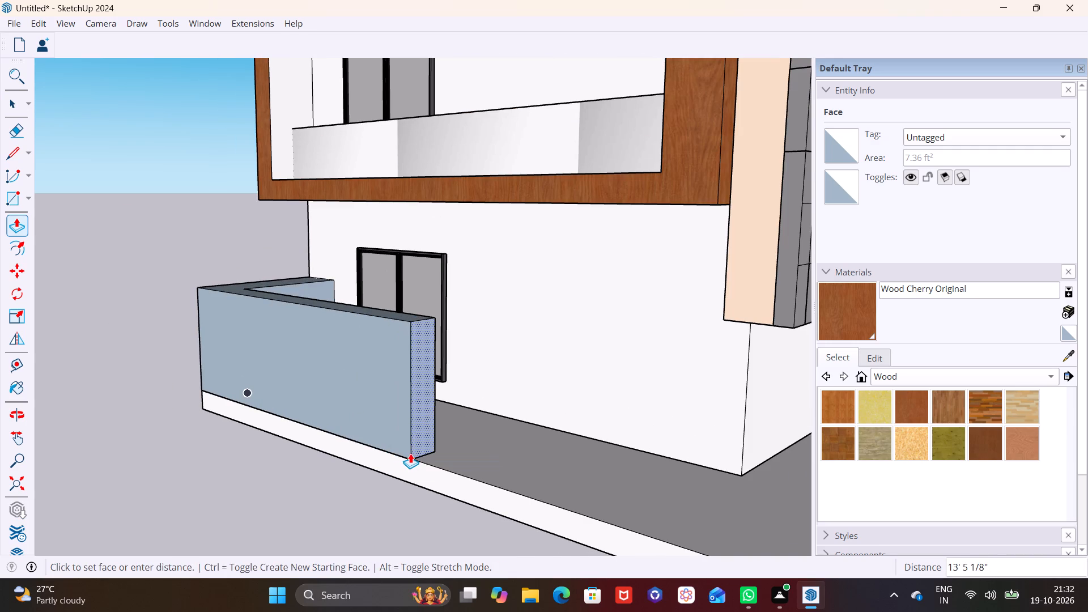
scroll(410, 453, "down", 1)
middle_click_drag(401, 447, 275, 391, "shift")
scroll(546, 472, "down", 3, "shift")
middle_click_drag(541, 472, 232, 429, "shift")
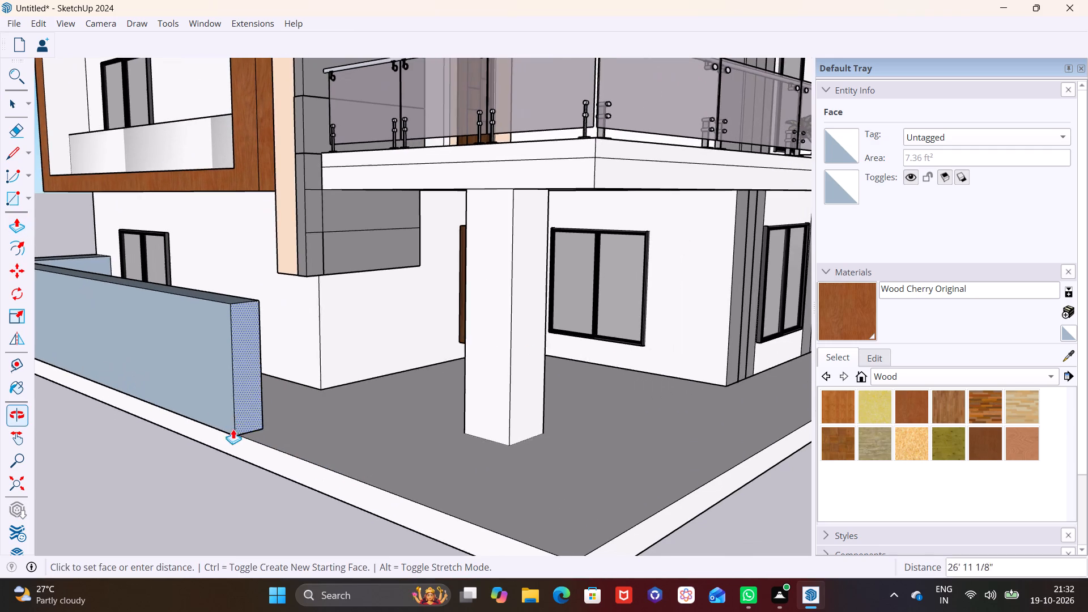
middle_click_drag(502, 545, 203, 479, "shift")
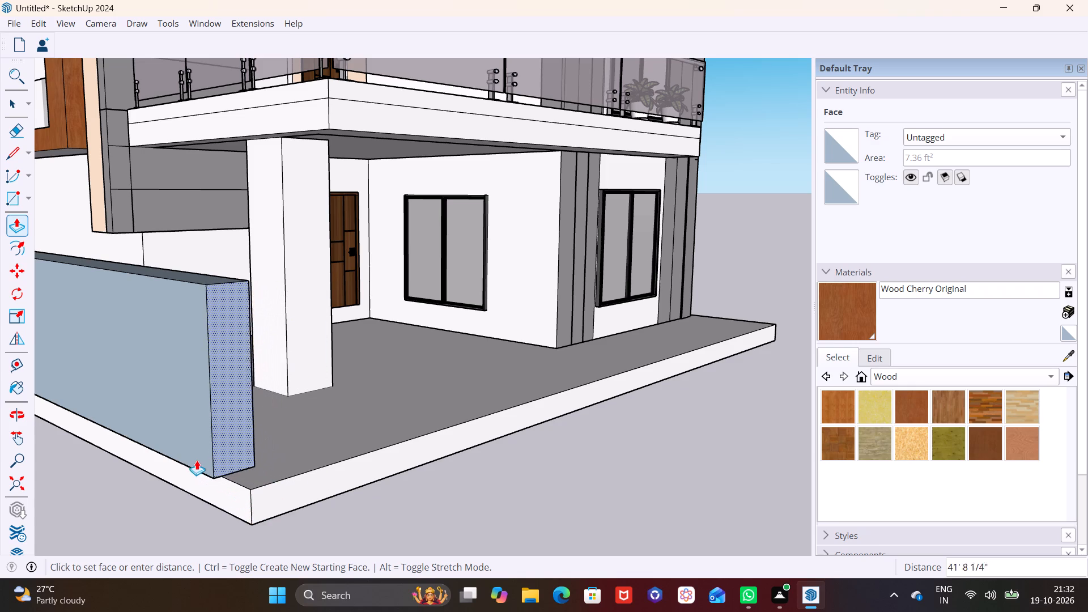
left_click(192, 456)
Extend the long boundary wall's end face with Push/Pull by about 1' 11" as a new section, up to the plinth's front corner.
middle_click_drag(299, 476, 222, 534)
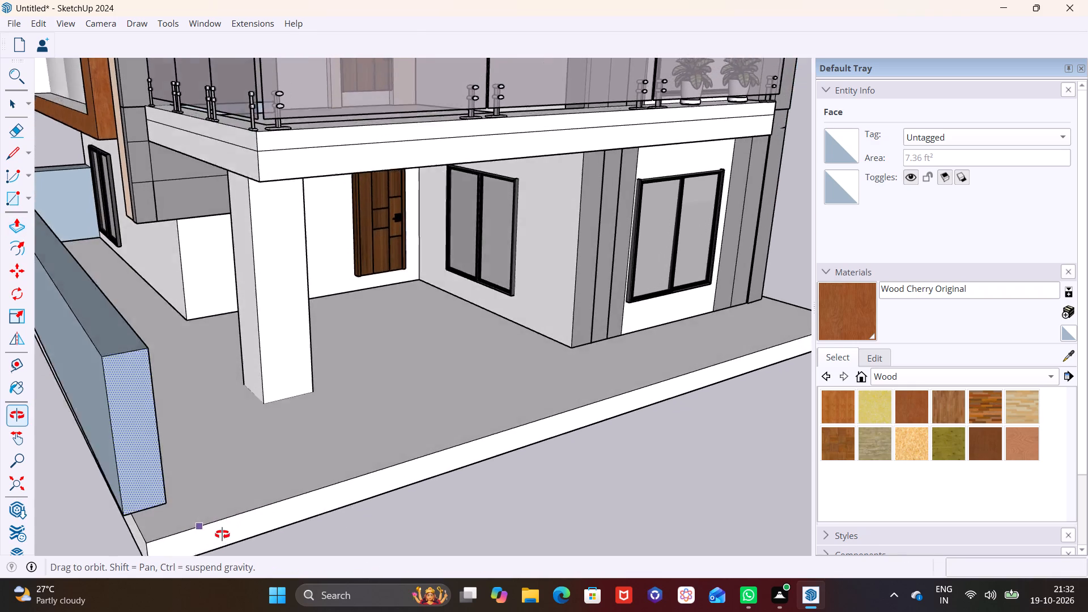
middle_click_drag(222, 534, 220, 545)
scroll(195, 503, "down", 3)
middle_click_drag(207, 489, 338, 407)
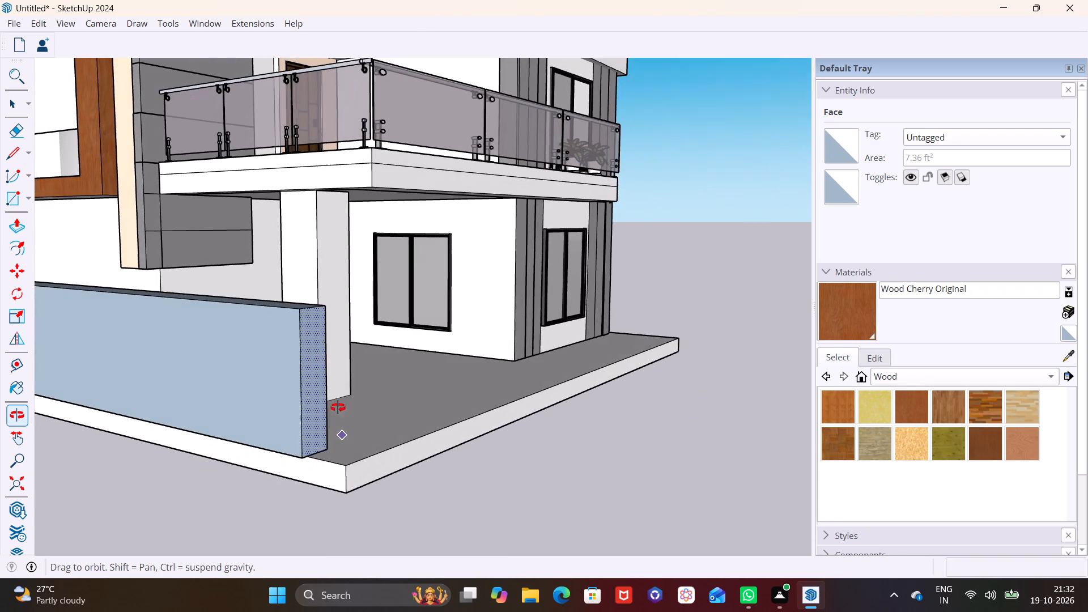
middle_click_drag(338, 407, 338, 407)
middle_click_drag(309, 418, 274, 407)
left_click(274, 406)
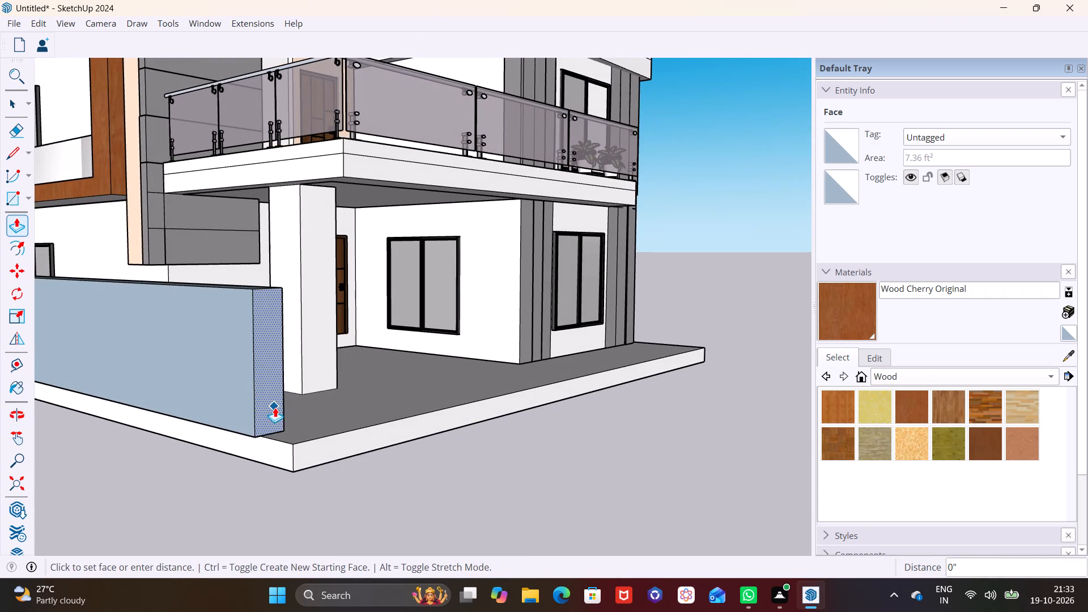
left_click(294, 465)
Examine the boundary wall against the porch, plinth and façade from several angles, selecting the plinth group.
middle_click_drag(343, 411, 256, 481)
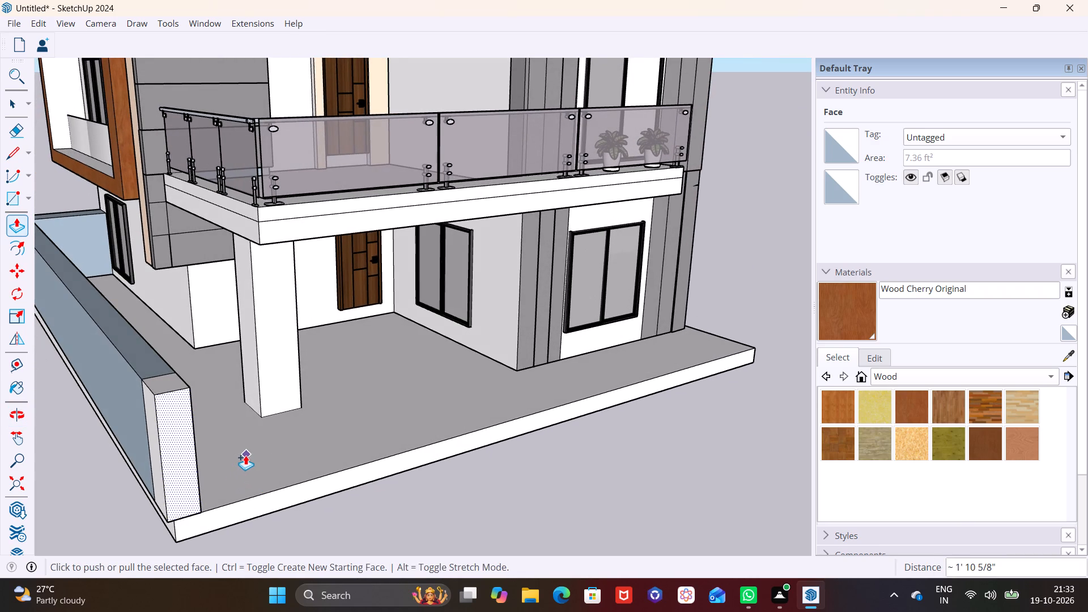
middle_click_drag(242, 454, 74, 473)
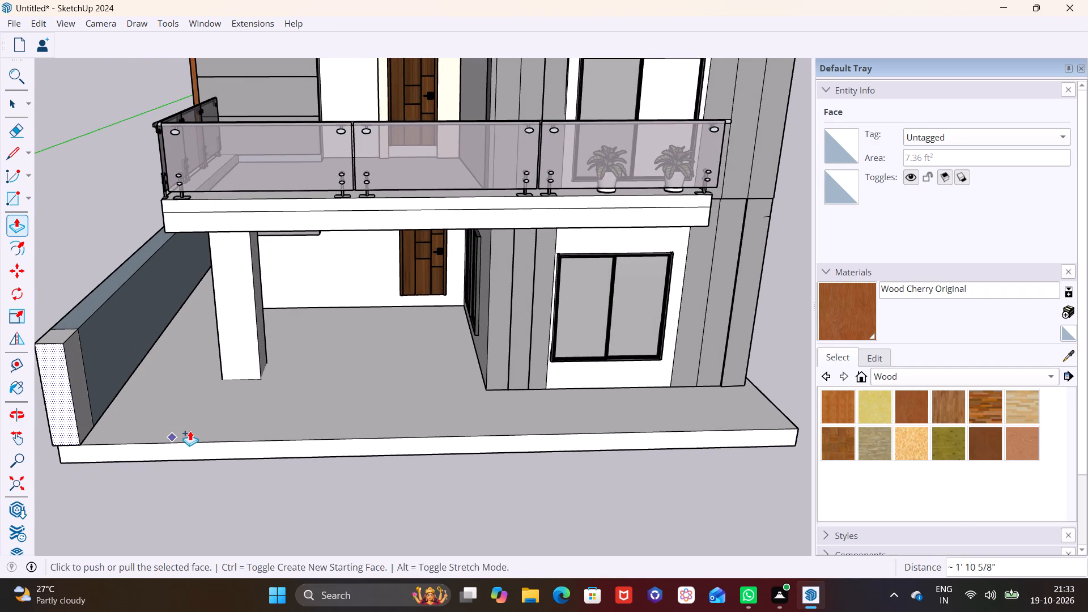
scroll(187, 422, "down", 2)
middle_click_drag(207, 441, 207, 502, "shift")
middle_click_drag(173, 477, 403, 448)
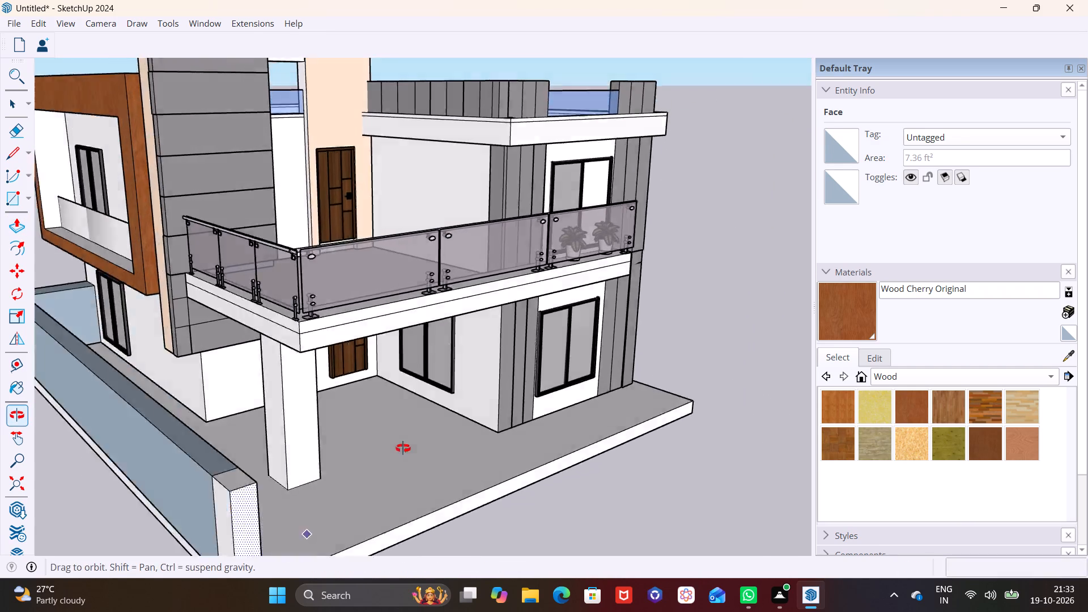
middle_click_drag(403, 448, 440, 437)
key("space")
left_click(421, 472)
middle_click_drag(426, 474, 495, 390)
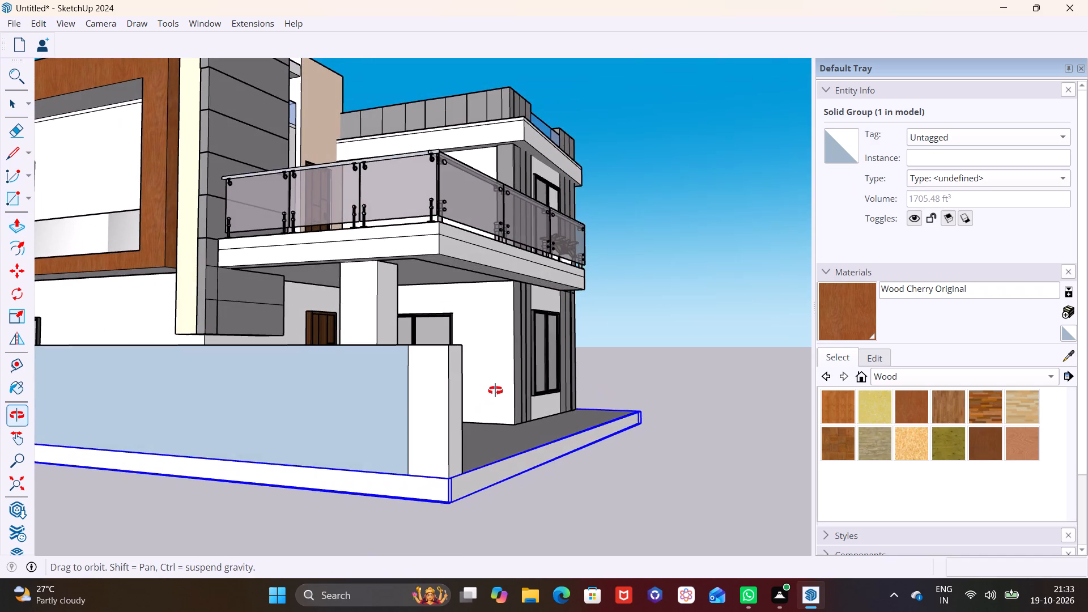
middle_click_drag(495, 390, 490, 422)
scroll(476, 431, "down", 5)
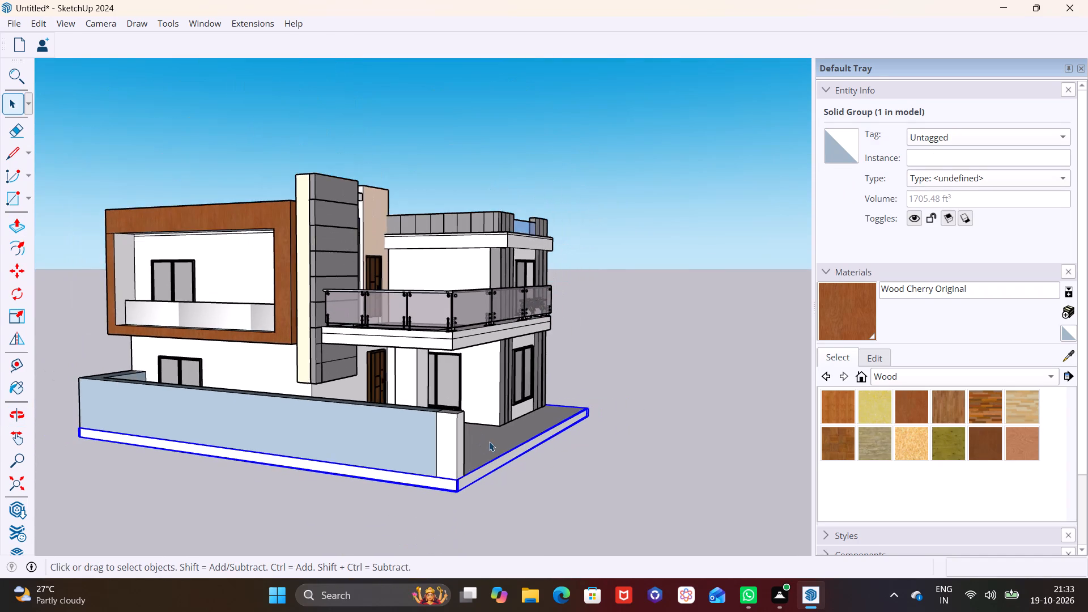
middle_click_drag(489, 441, 397, 447)
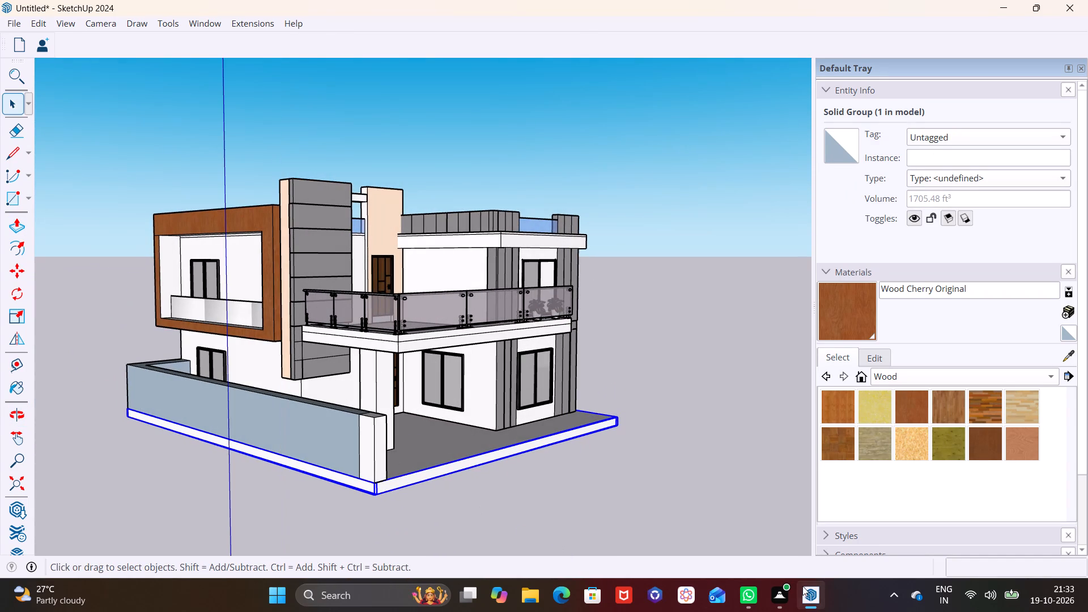
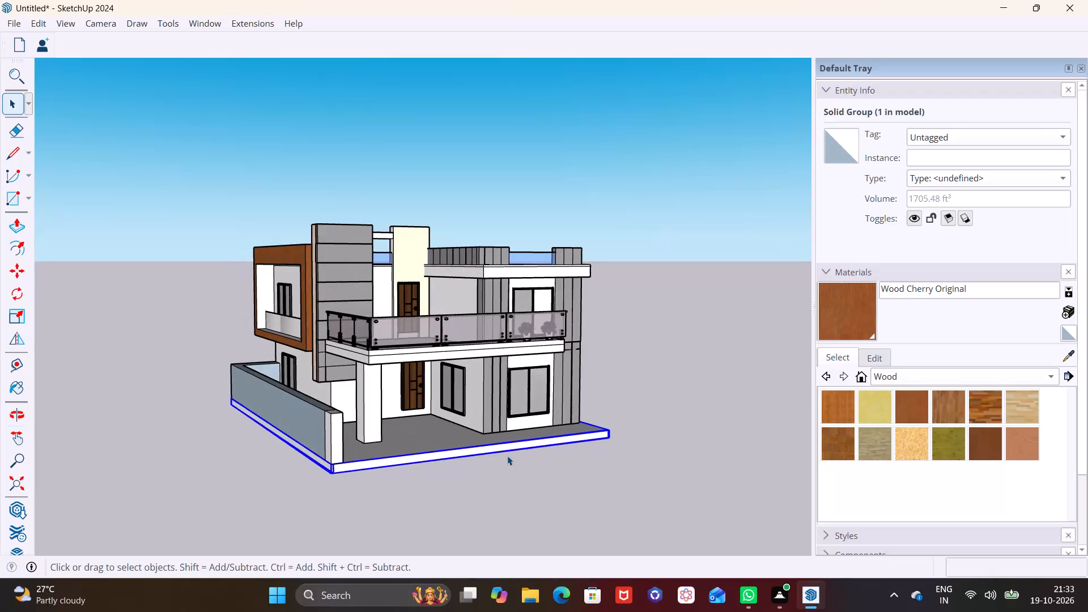
Draw a rectangle about 1' by 5' 2" on the plinth, from the house's front corner opposite the boundary wall to the plinth's front edge.
scroll(507, 456, "up", 2)
scroll(452, 443, "up", 2)
middle_click_drag(446, 441, 392, 453)
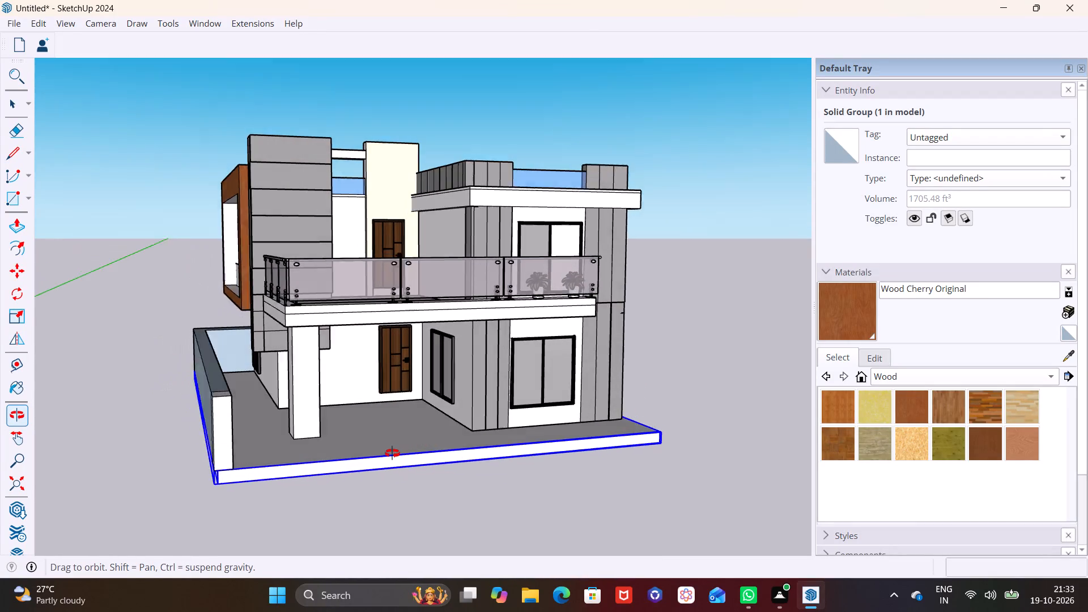
middle_click_drag(392, 453, 379, 458)
scroll(376, 423, "down", 3)
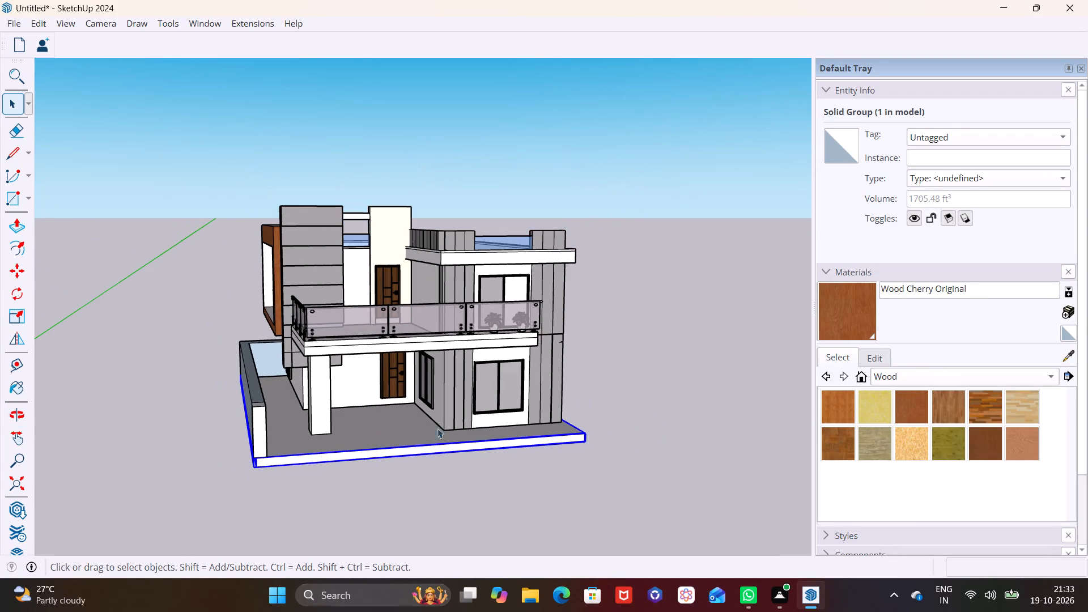
middle_click_drag(552, 428, 338, 435)
scroll(484, 439, "up", 6)
middle_click_drag(535, 454, 527, 454)
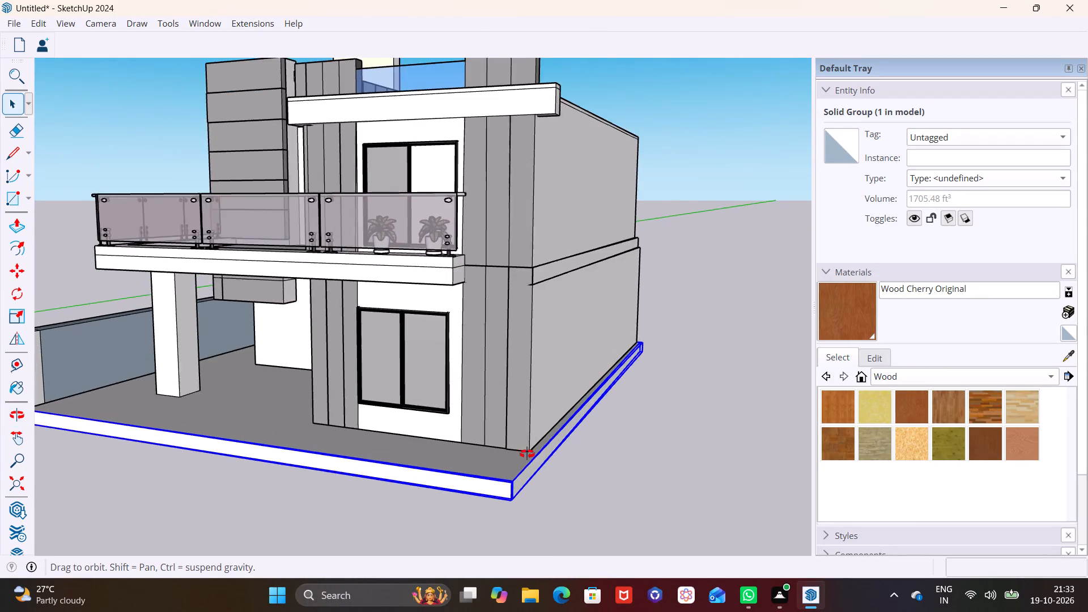
middle_click_drag(527, 454, 423, 461)
scroll(450, 467, "up", 1)
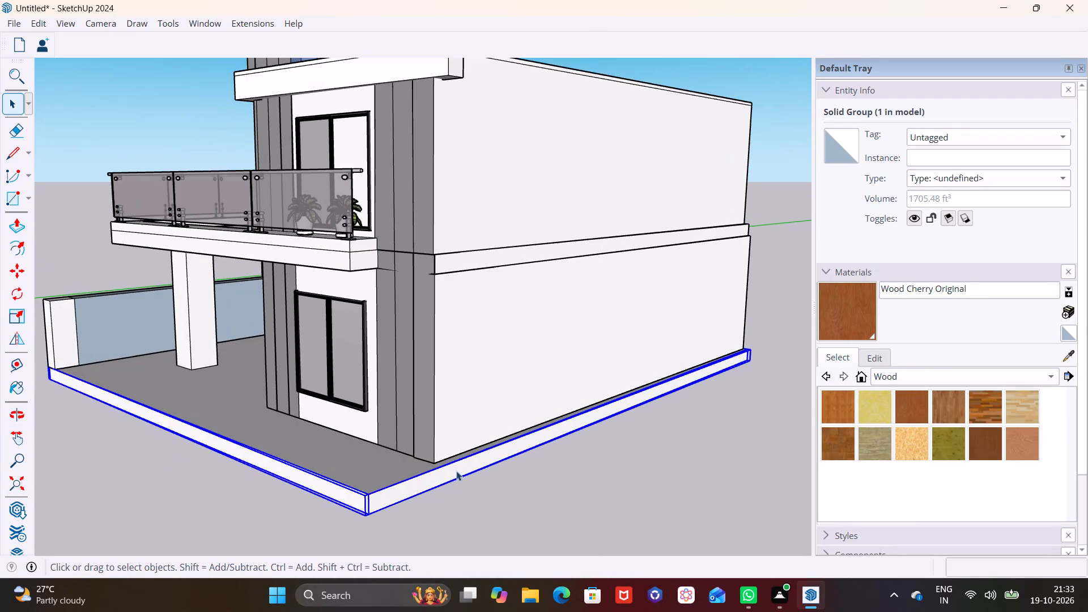
scroll(457, 473, "up", 1)
middle_click_drag(442, 480, 527, 517)
scroll(523, 507, "up", 2)
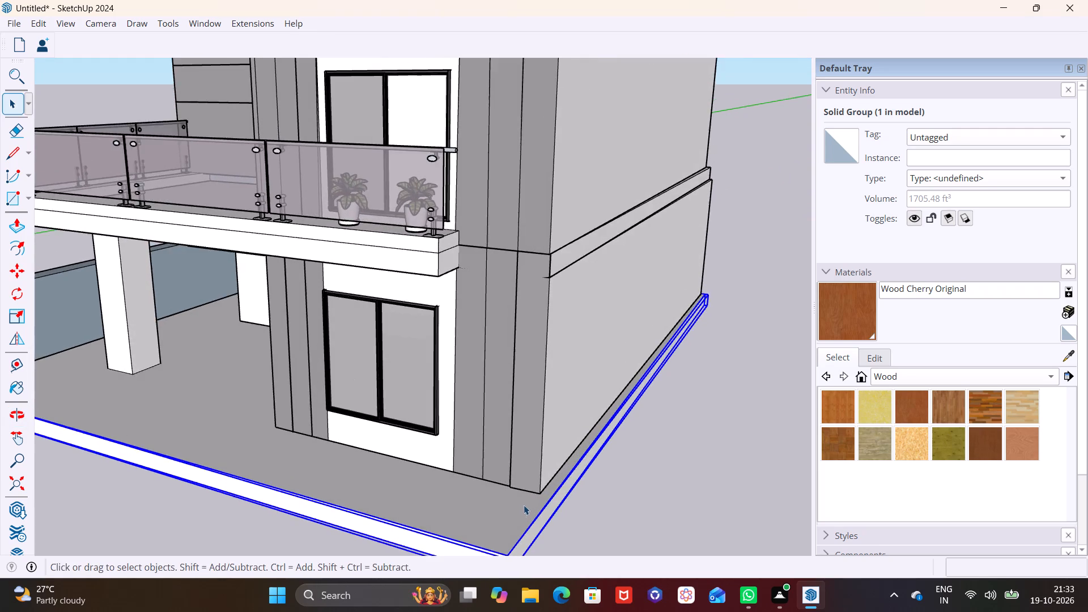
middle_click_drag(525, 504, 640, 502)
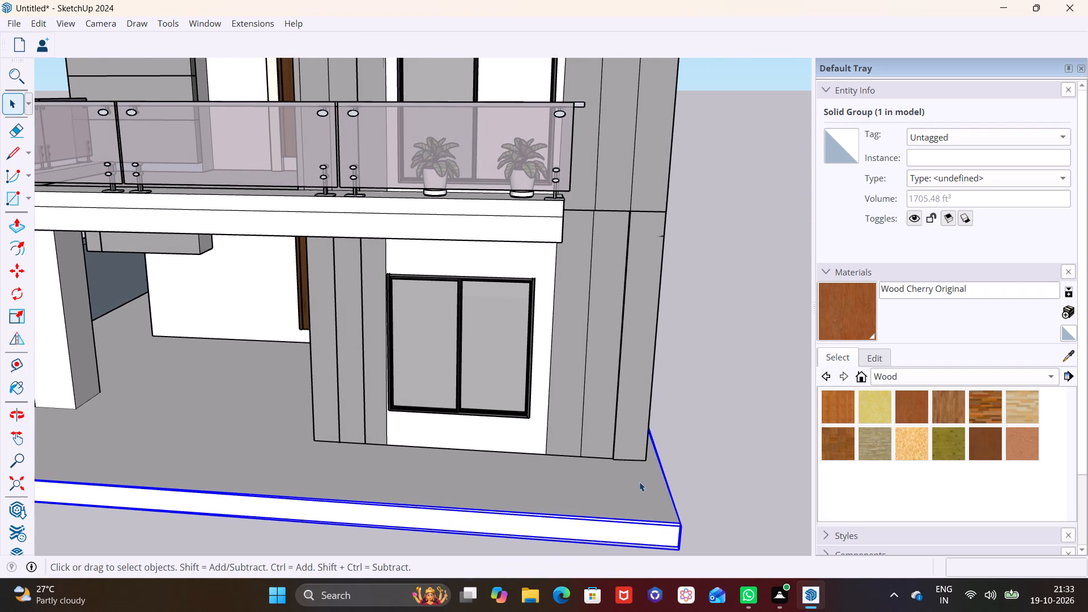
left_click(27, 200)
left_click(37, 215)
scroll(669, 465, "up", 1)
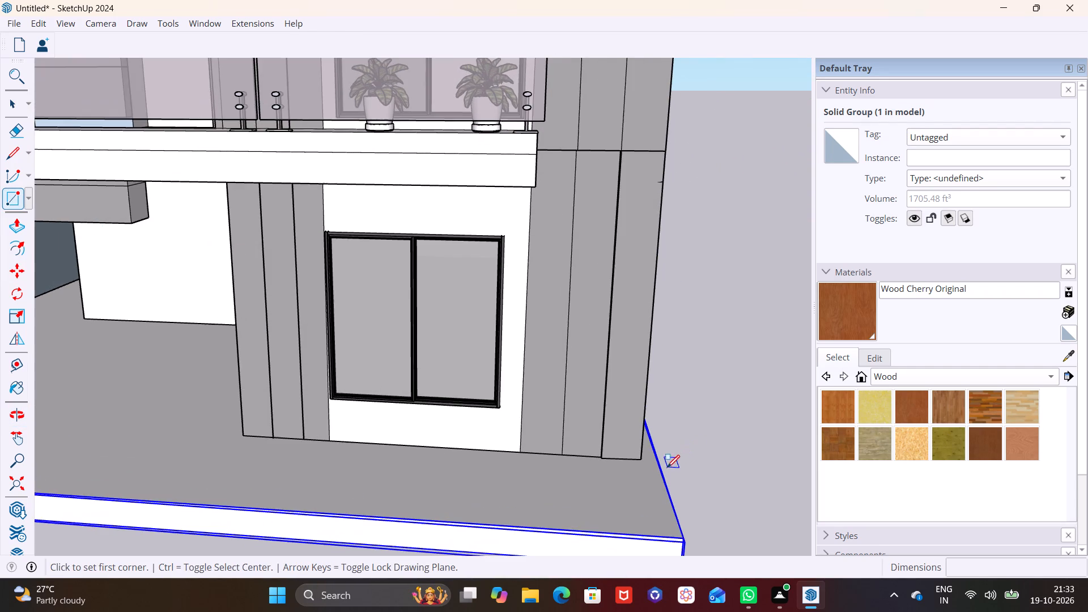
scroll(667, 467, "up", 2)
left_click(642, 460)
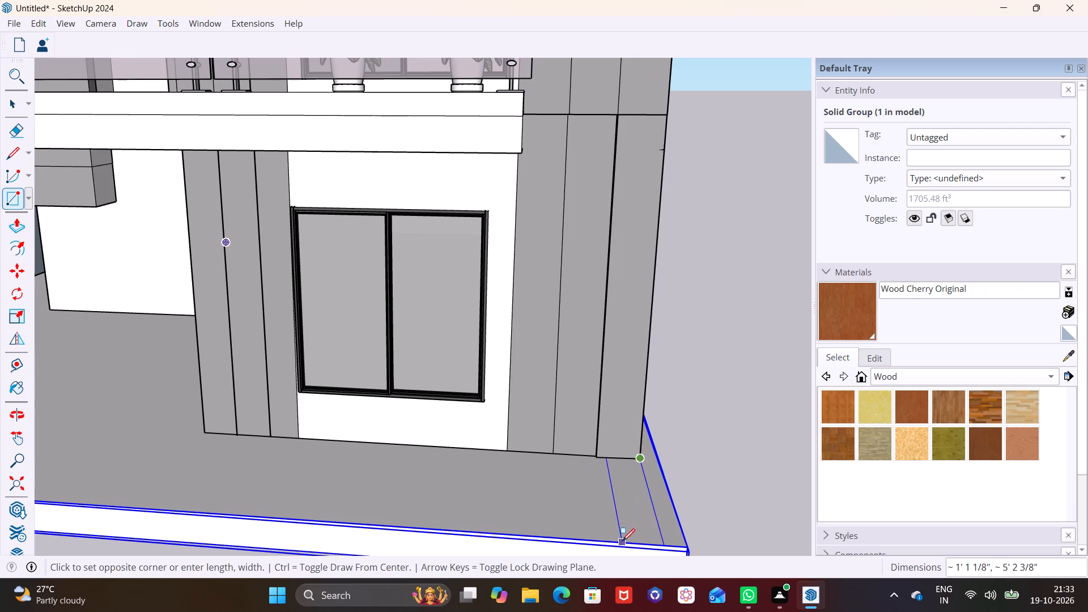
left_click(627, 545)
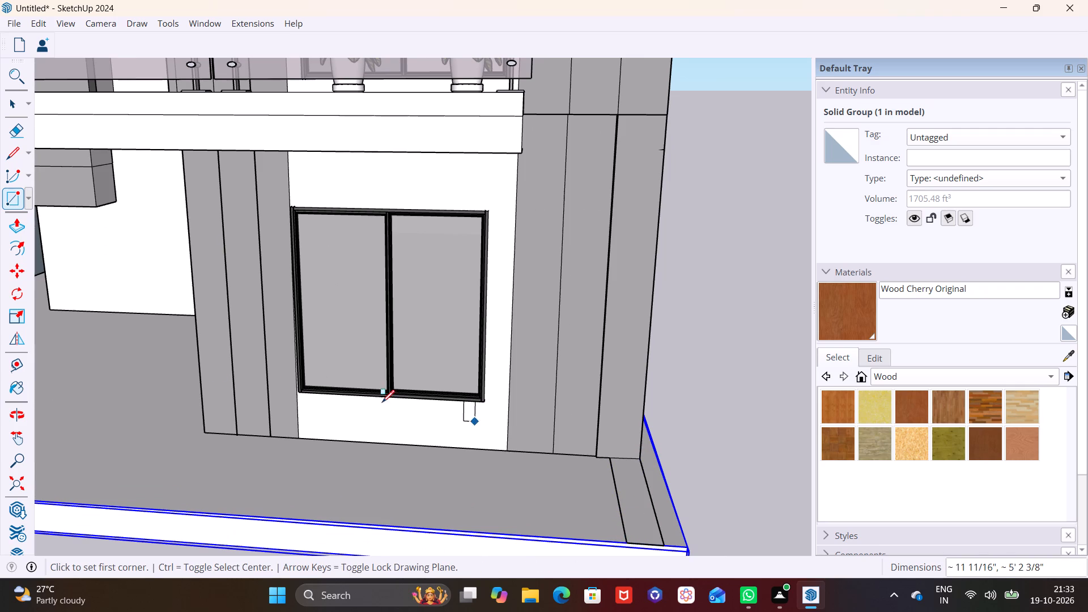
Push/Pull the new rectangle up about 5' 3" to form a short wall at the plinth's front corner.
left_click(16, 103)
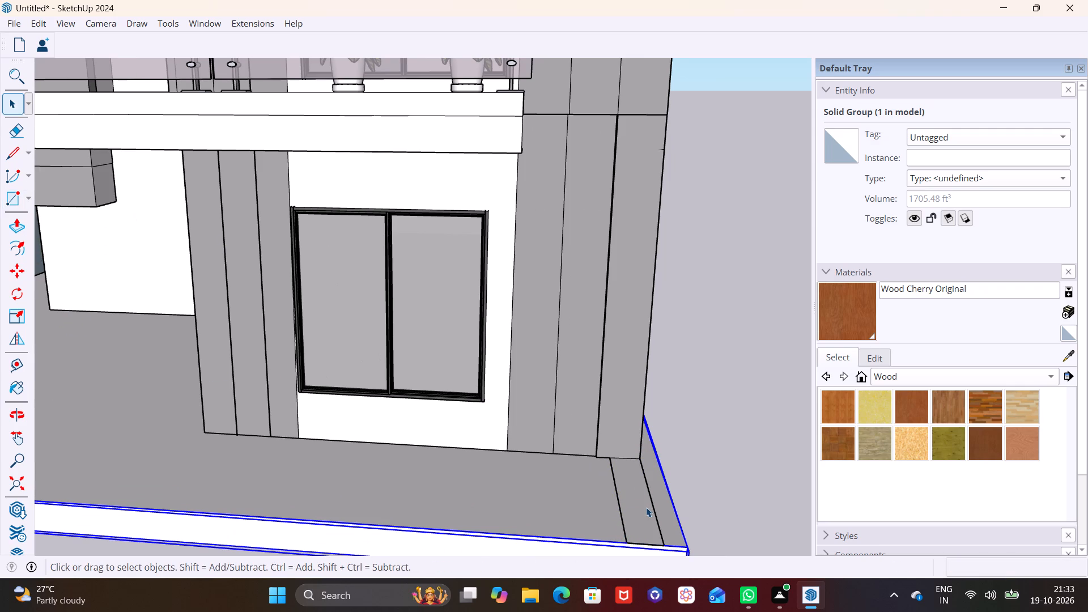
left_click(646, 507)
left_click(15, 234)
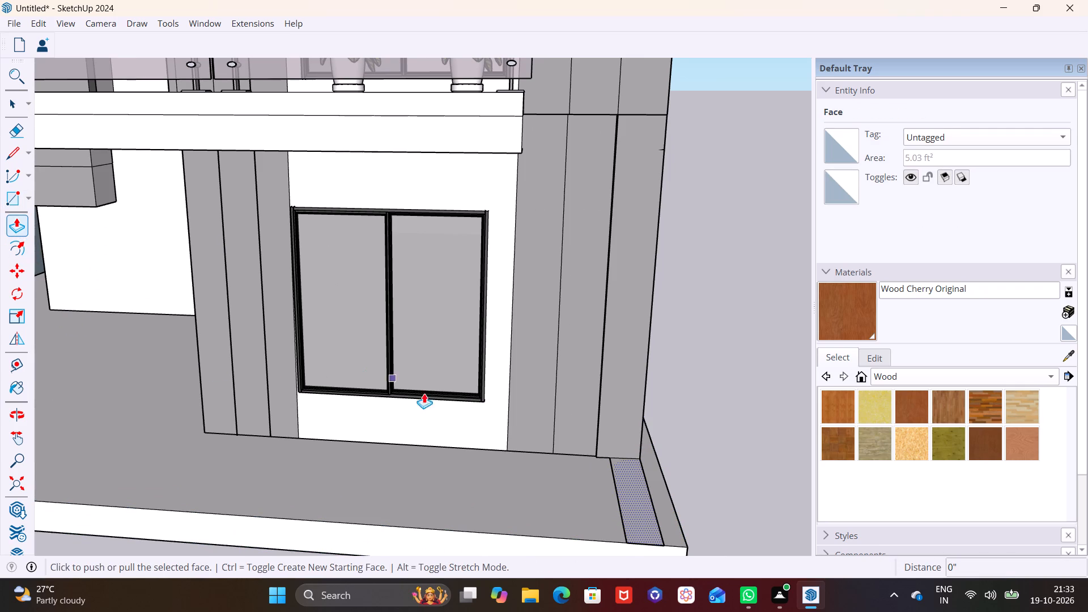
left_click(635, 514)
left_click(635, 490)
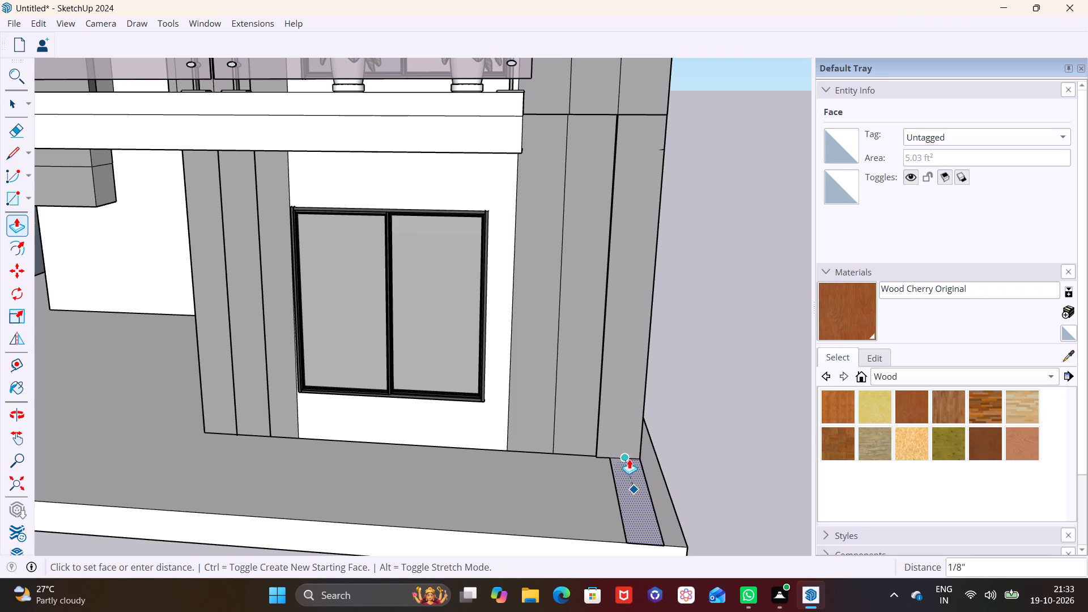
left_click(645, 508)
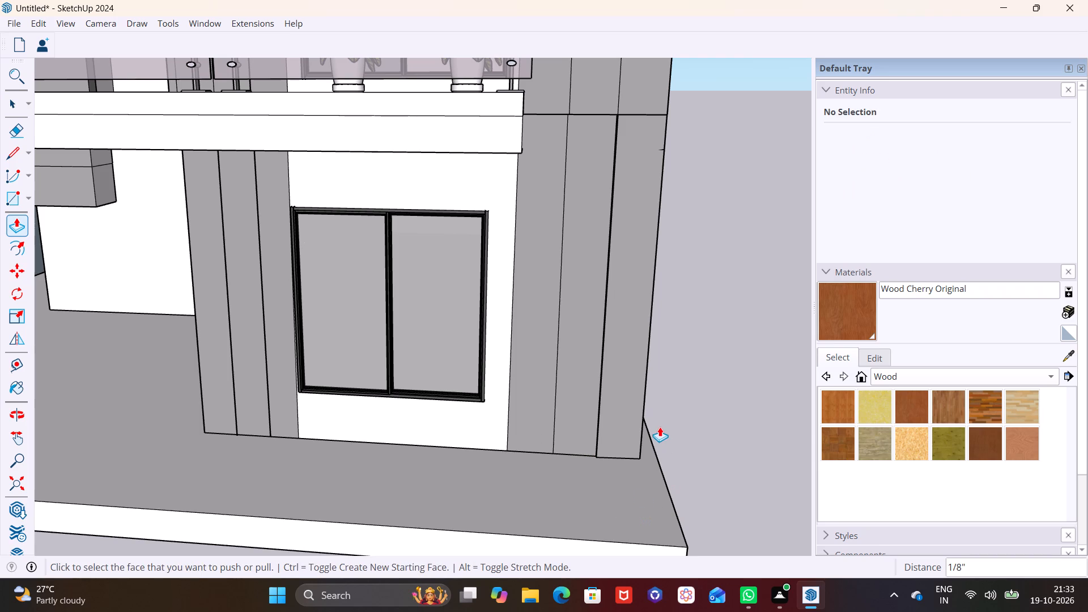
key("ctrl+z")
left_click(638, 501)
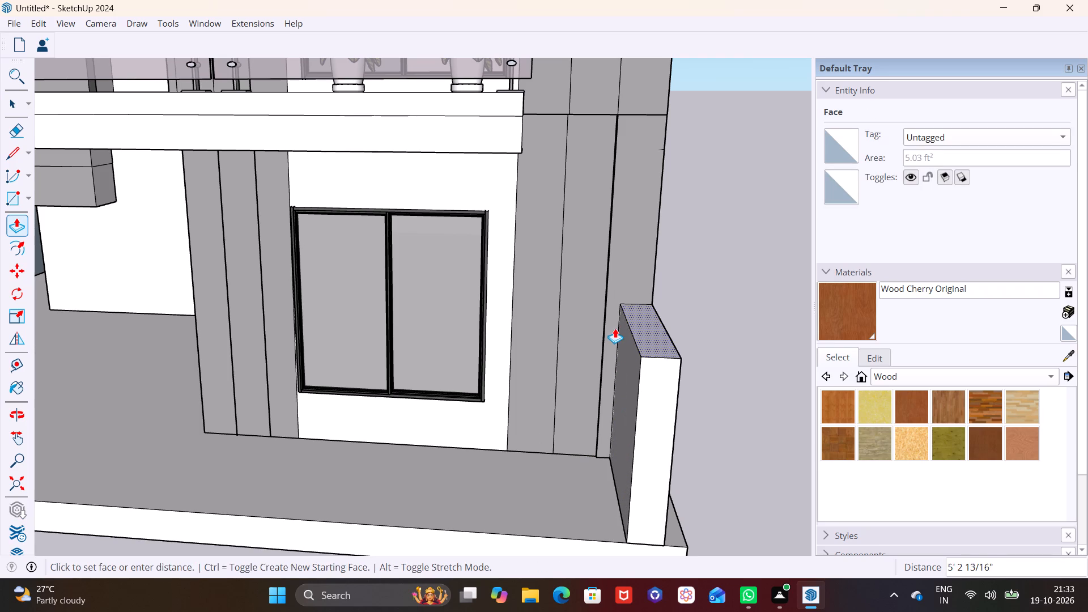
left_click(615, 328)
Draw a vertical line about 5' 3" long down the short wall's inner face, towards its front end.
scroll(679, 370, "down", 5)
middle_click_drag(747, 453, 751, 448)
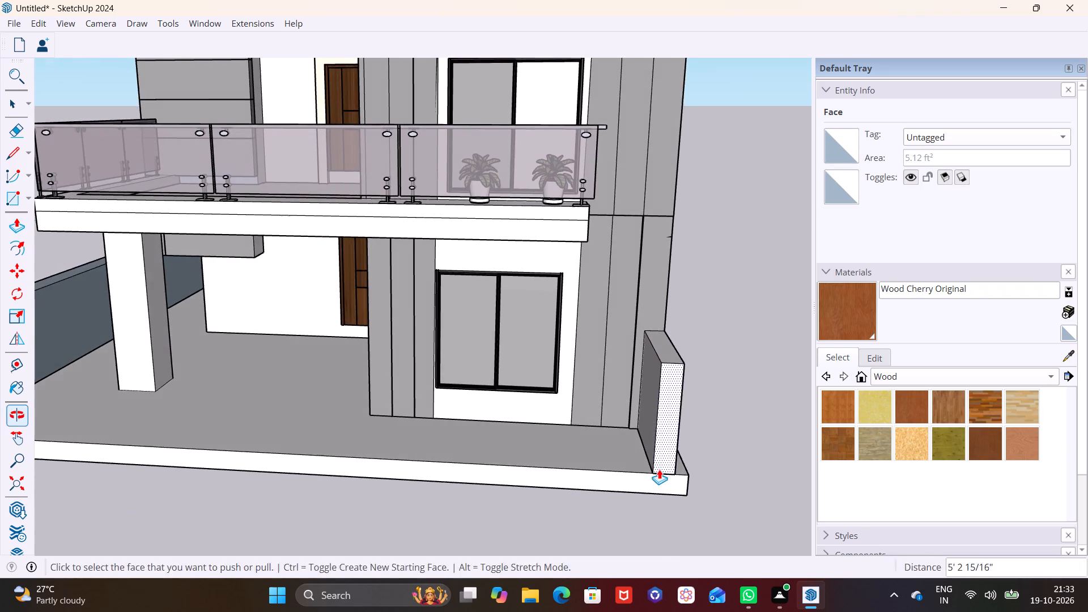
middle_click_drag(659, 469, 800, 481)
scroll(724, 426, "up", 4)
middle_click_drag(720, 445, 796, 451)
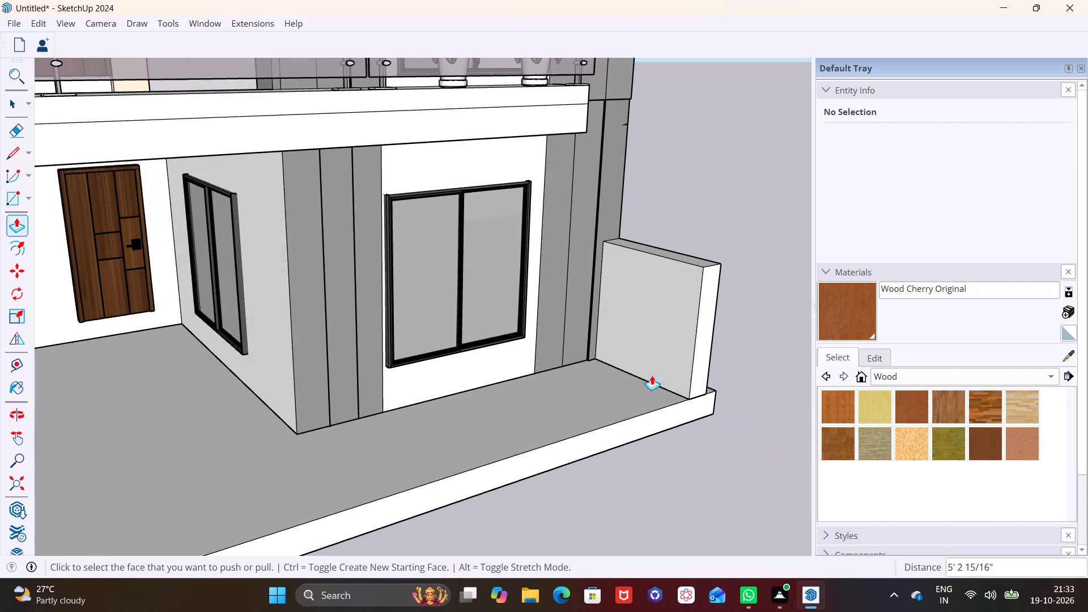
left_click(16, 158)
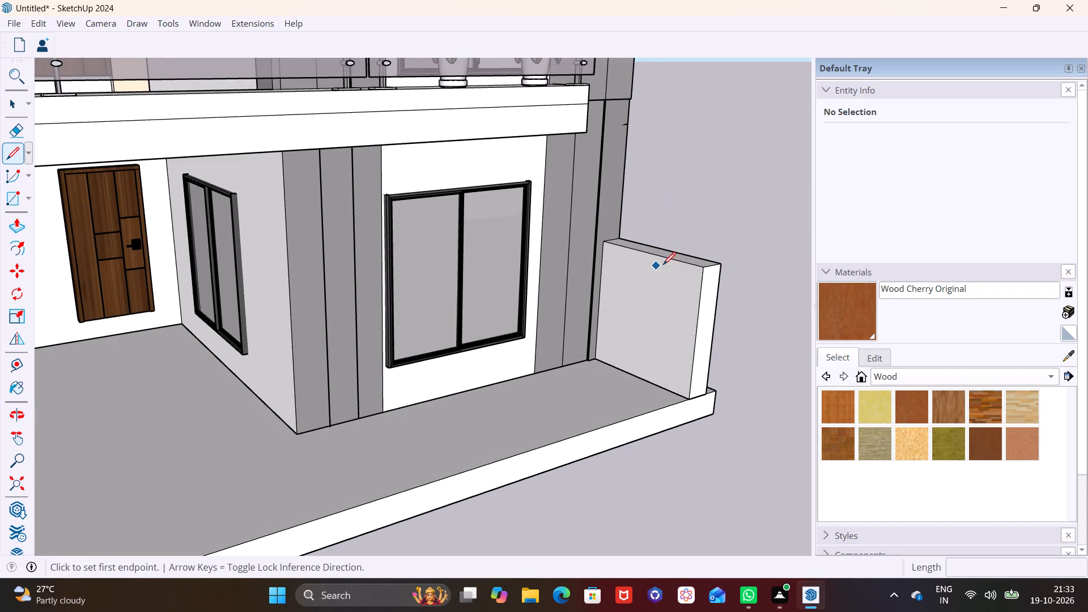
left_click(670, 261)
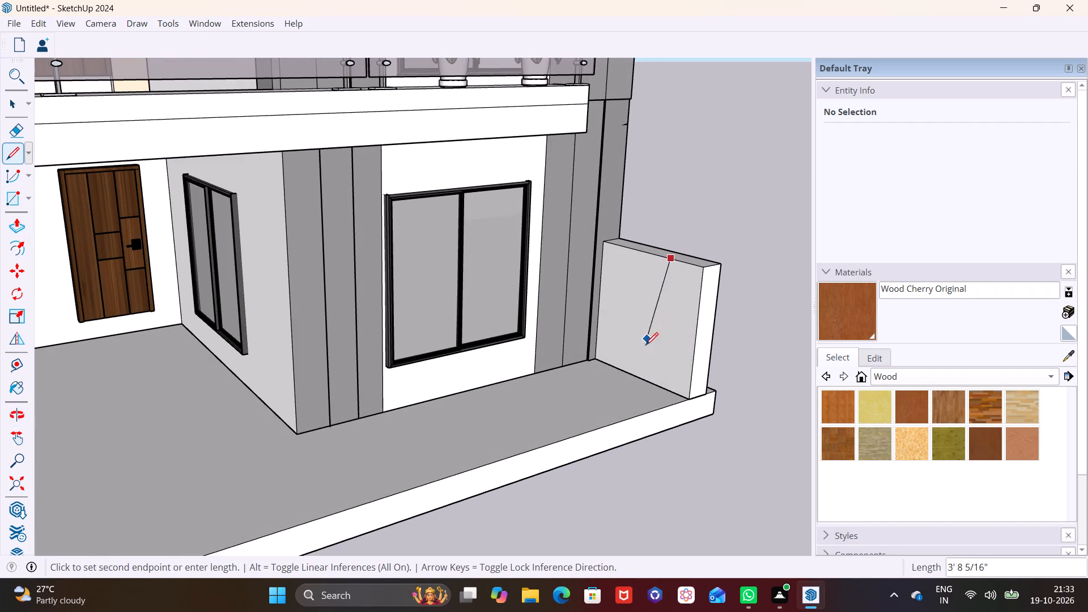
left_click(656, 385)
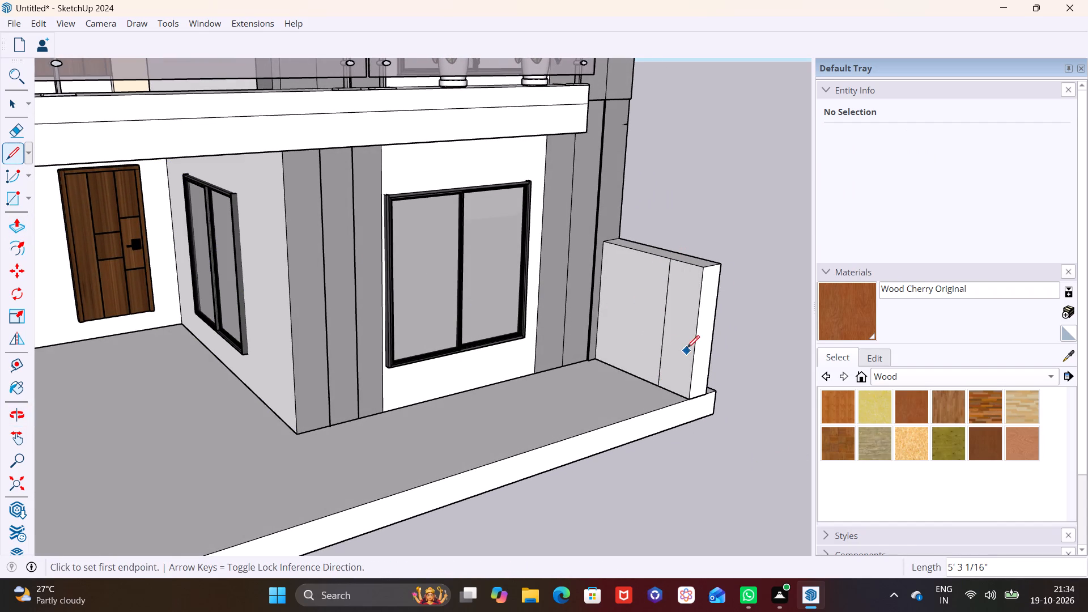
Push/Pull the front strip of the short wall's inner face about 10 1/4" inward over the porch floor.
left_click(15, 105)
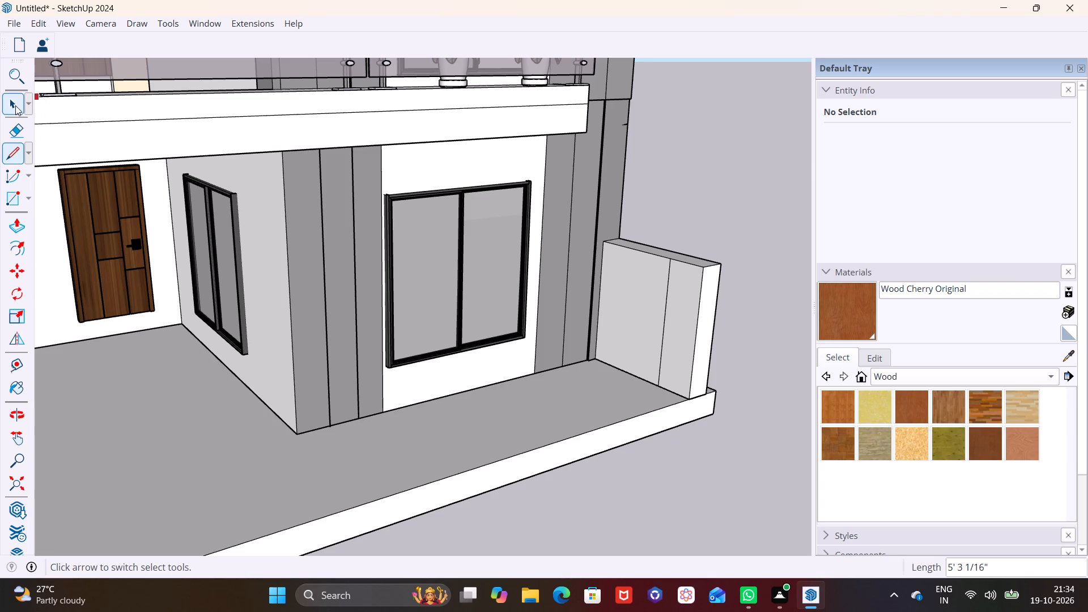
left_click(661, 323)
left_click(670, 322)
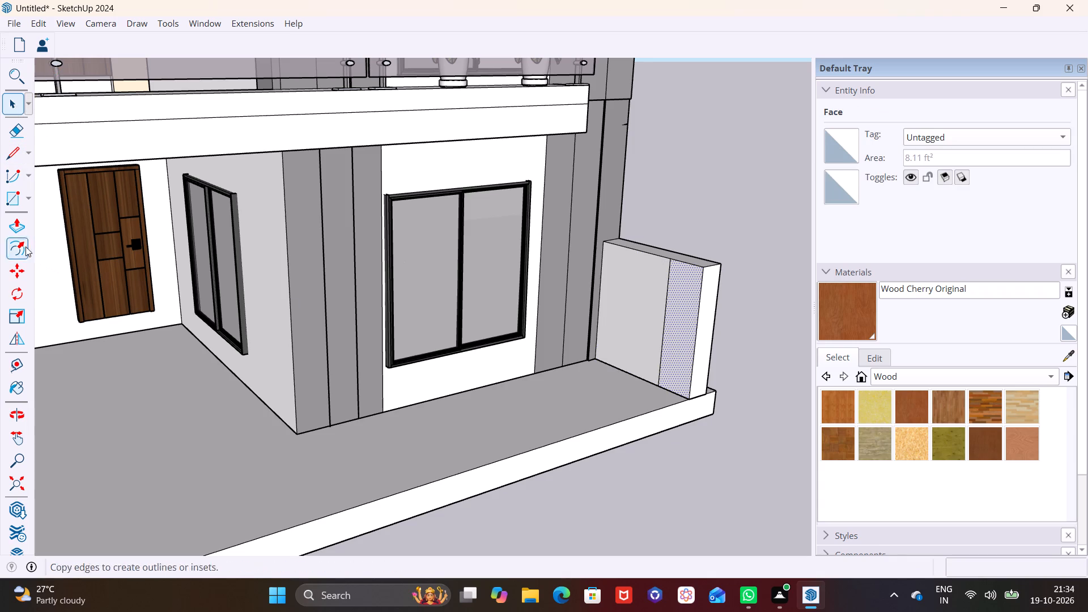
left_click(11, 227)
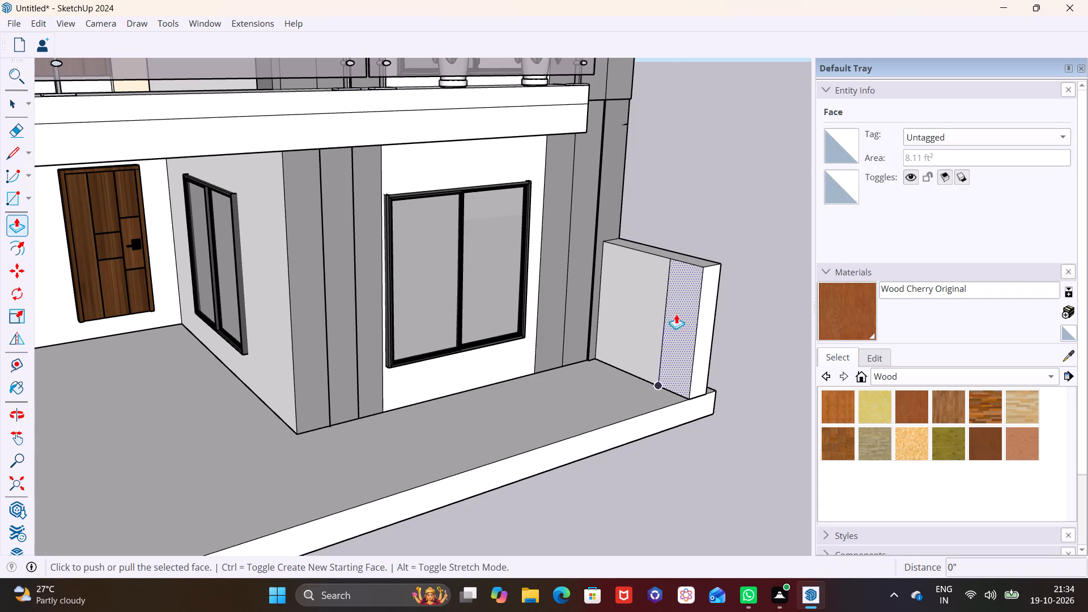
left_click(684, 314)
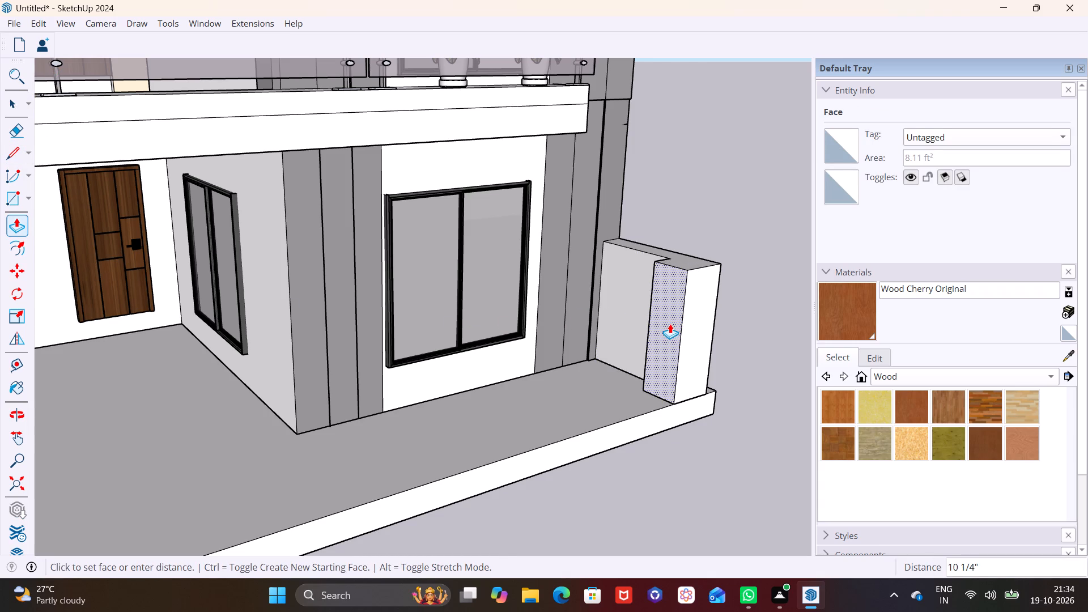
left_click(670, 324)
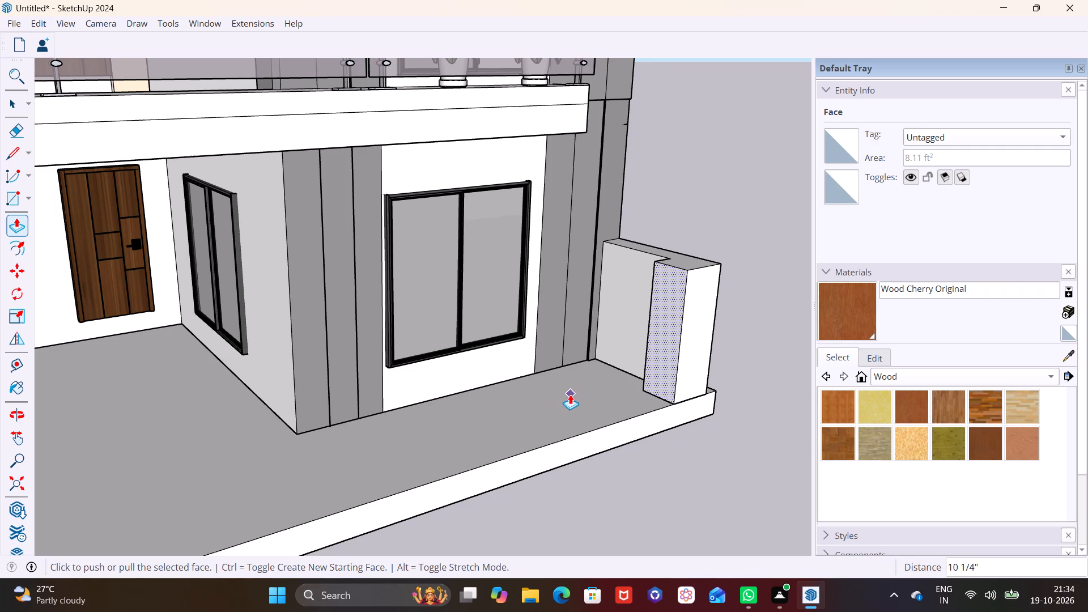
Search 3D Warehouse for "wooden gate".
scroll(580, 396, "down", 7)
middle_click_drag(584, 416, 490, 383)
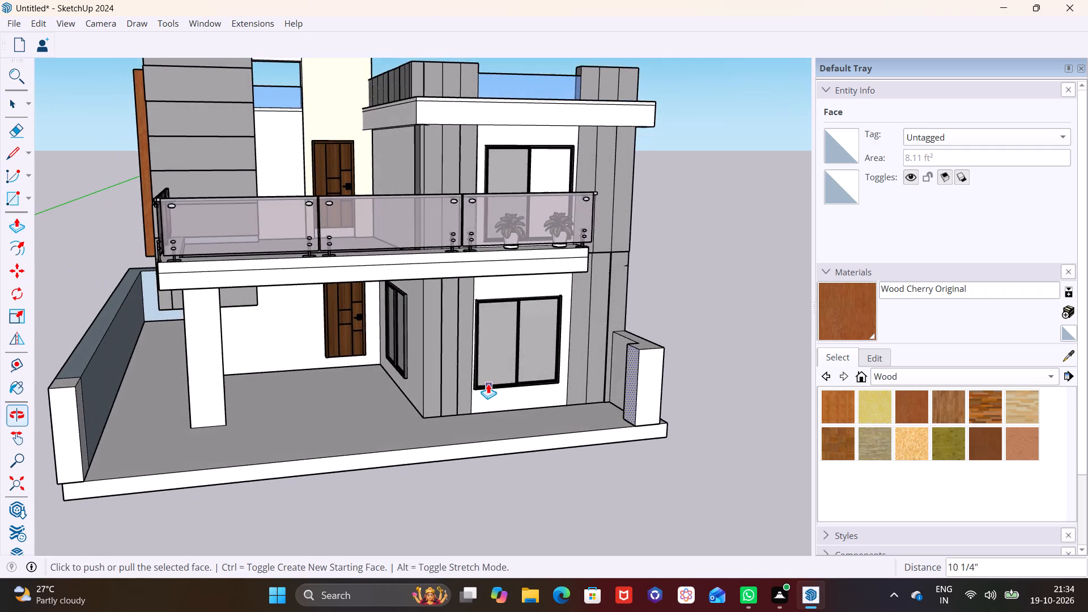
middle_click_drag(489, 385, 584, 453, "shift")
middle_click_drag(593, 452, 580, 407)
scroll(604, 448, "down", 1)
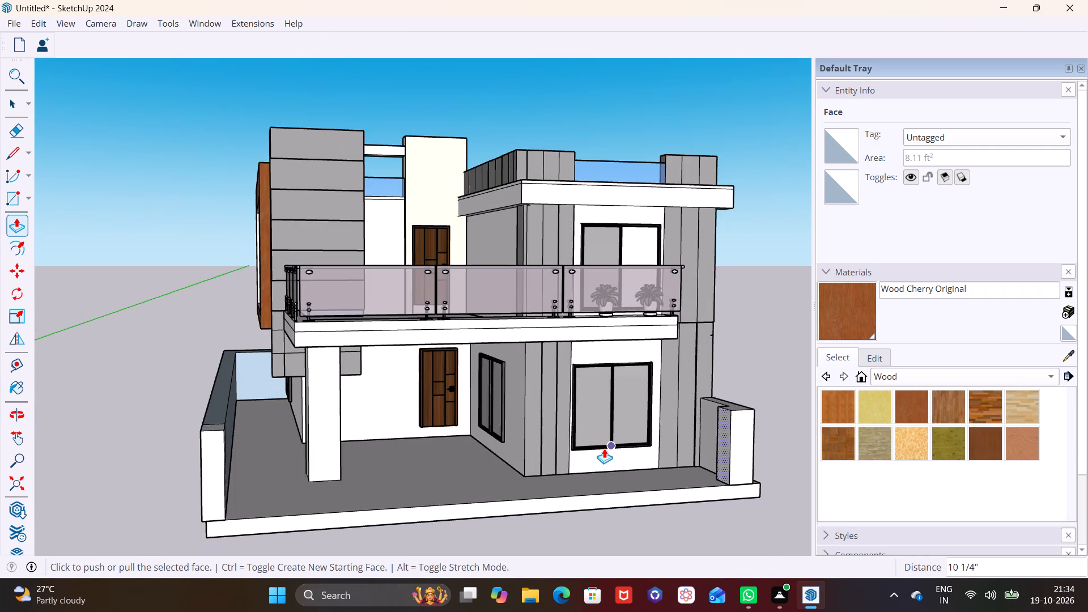
left_click(212, 28)
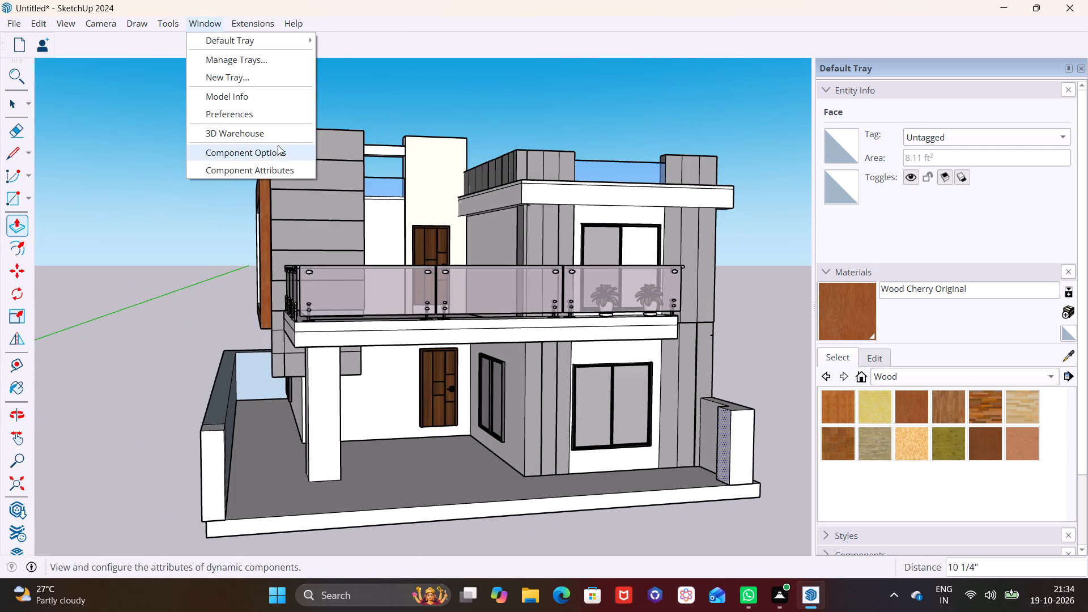
left_click(279, 135)
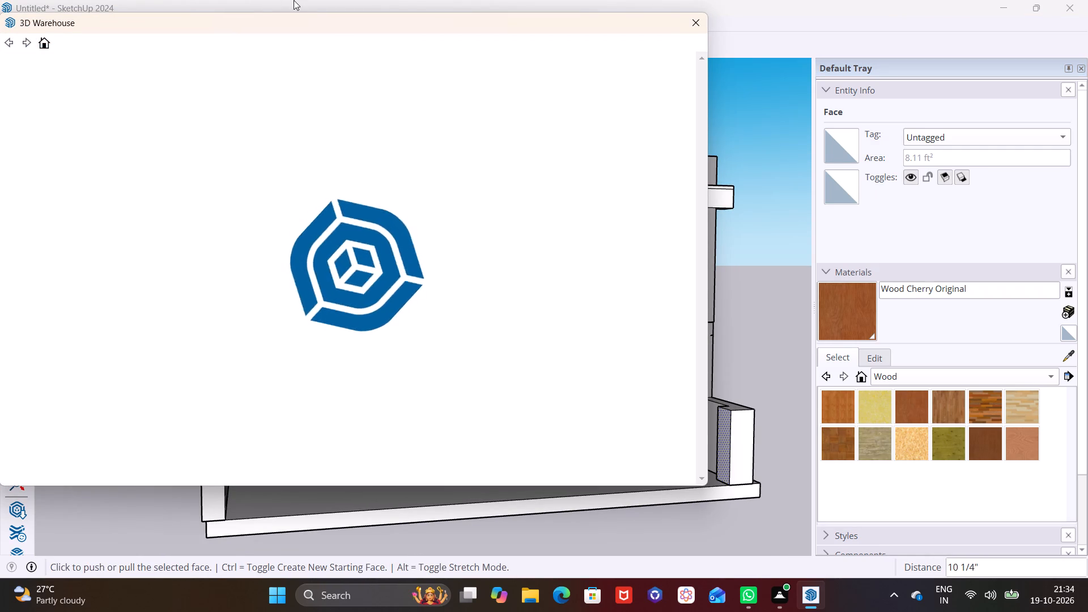
left_click(263, 73)
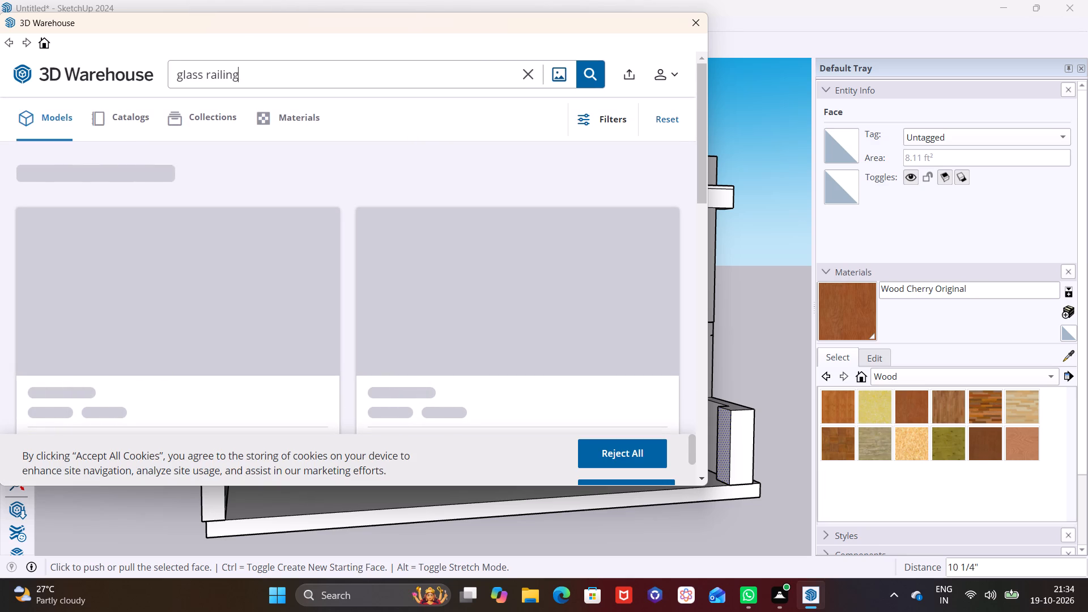
left_click(534, 79)
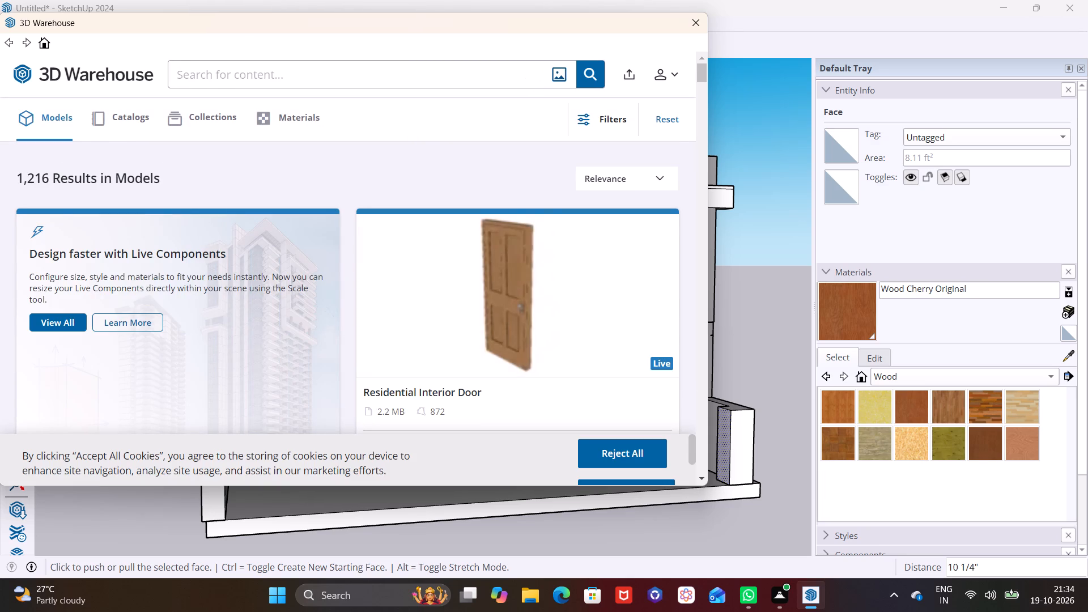
type("woo")
type("de")
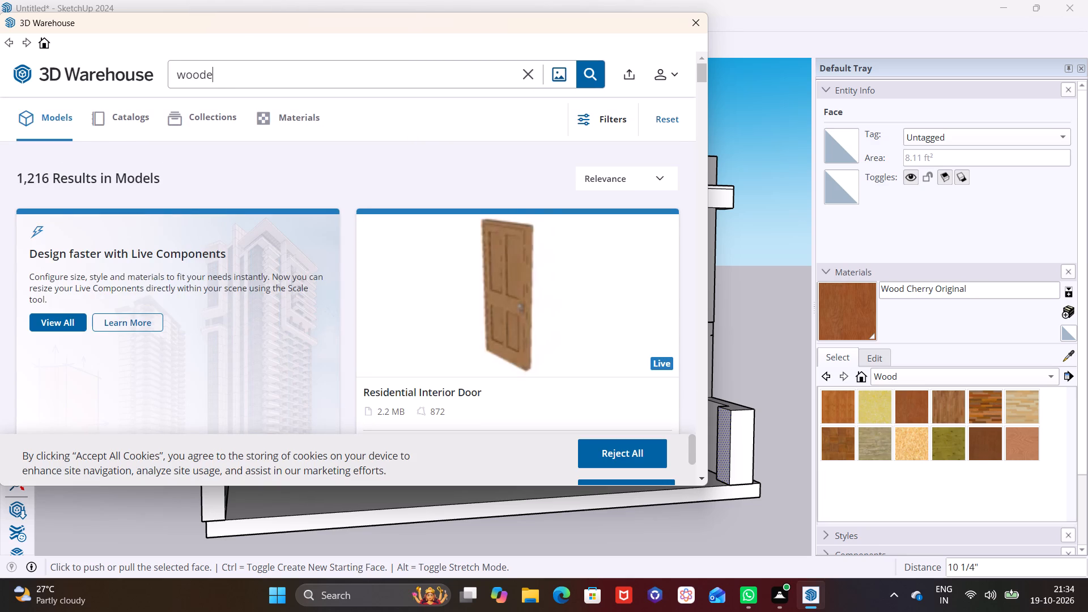
key("n")
key("space")
type("g")
type("ate")
key("Return")
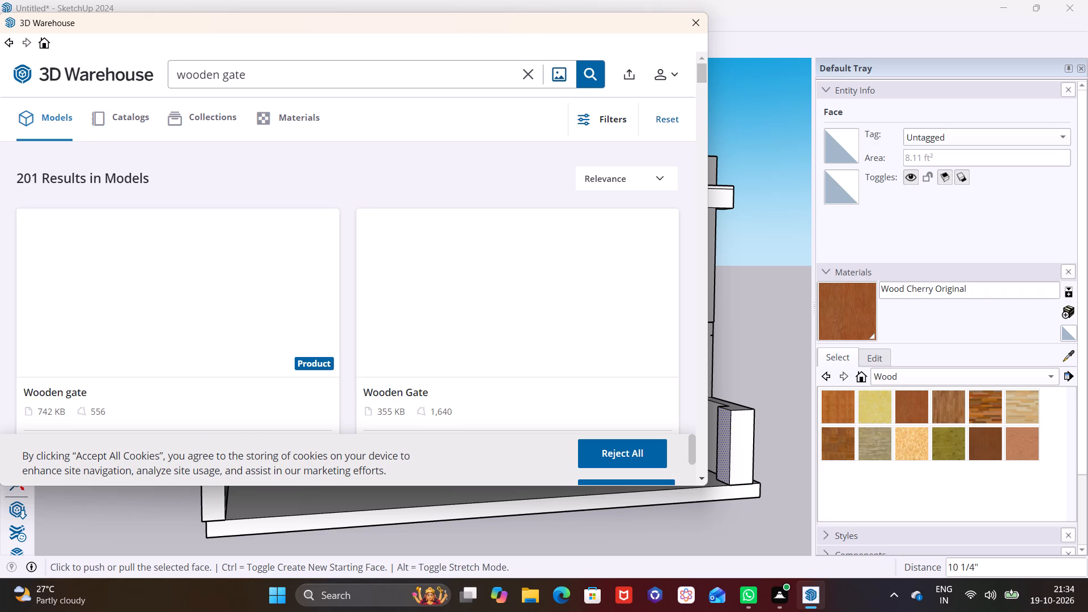
Load the 230 KB wooden gate with horizontal slats and a patterned cut-out strip from the search results directly into the model.
scroll(458, 260, "down", 4)
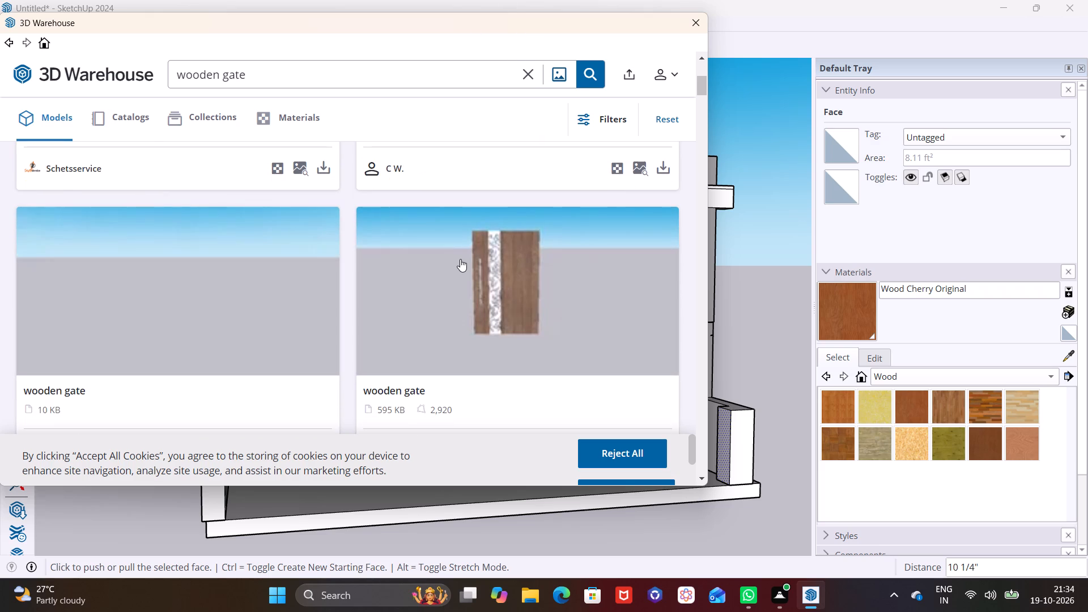
scroll(459, 259, "down", 4)
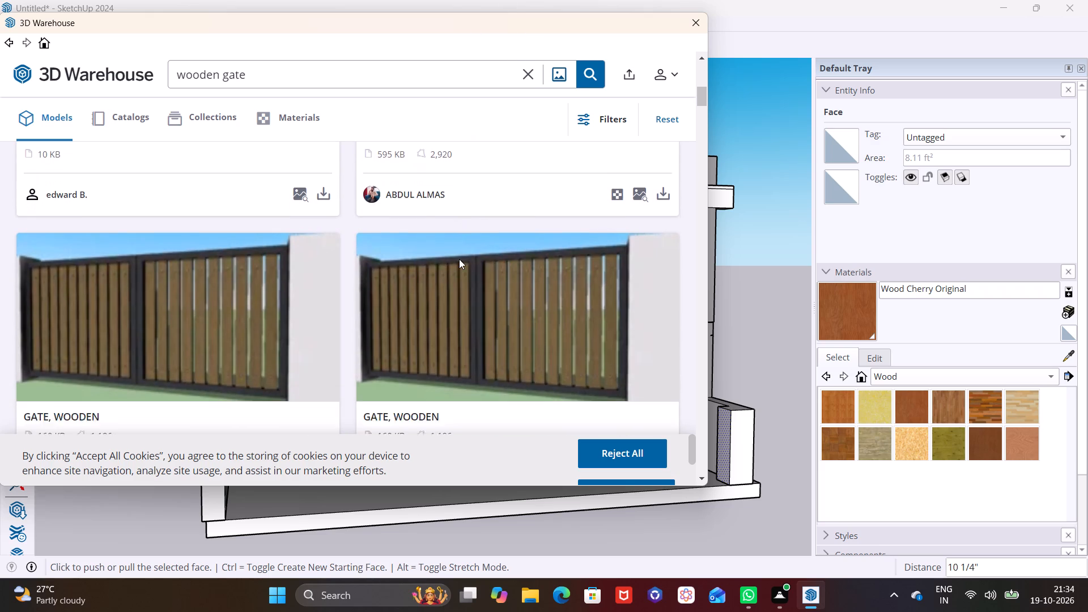
scroll(459, 259, "down", 4)
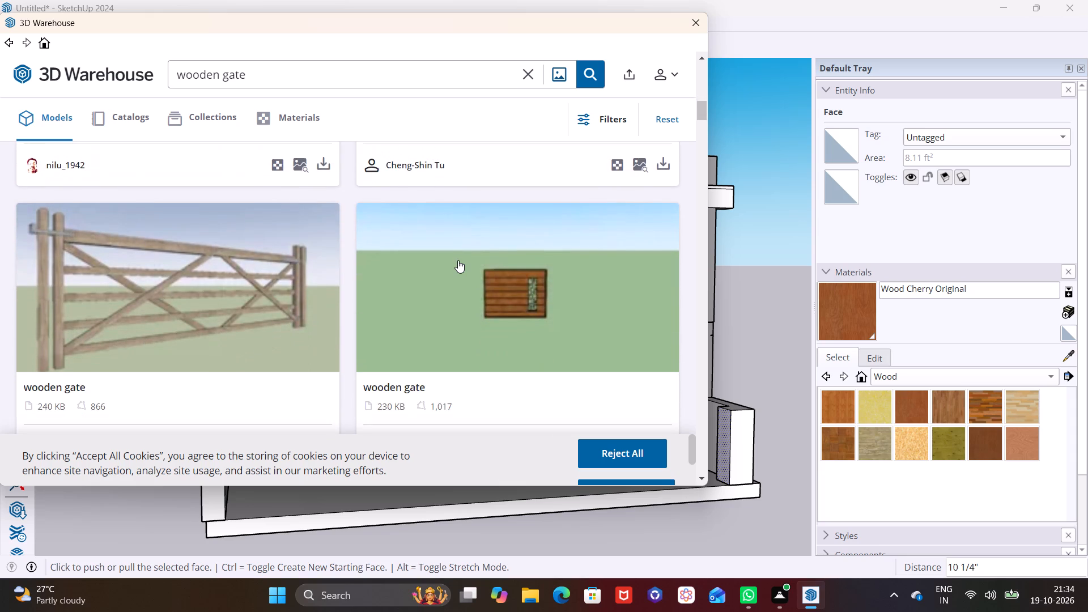
scroll(458, 260, "down", 1)
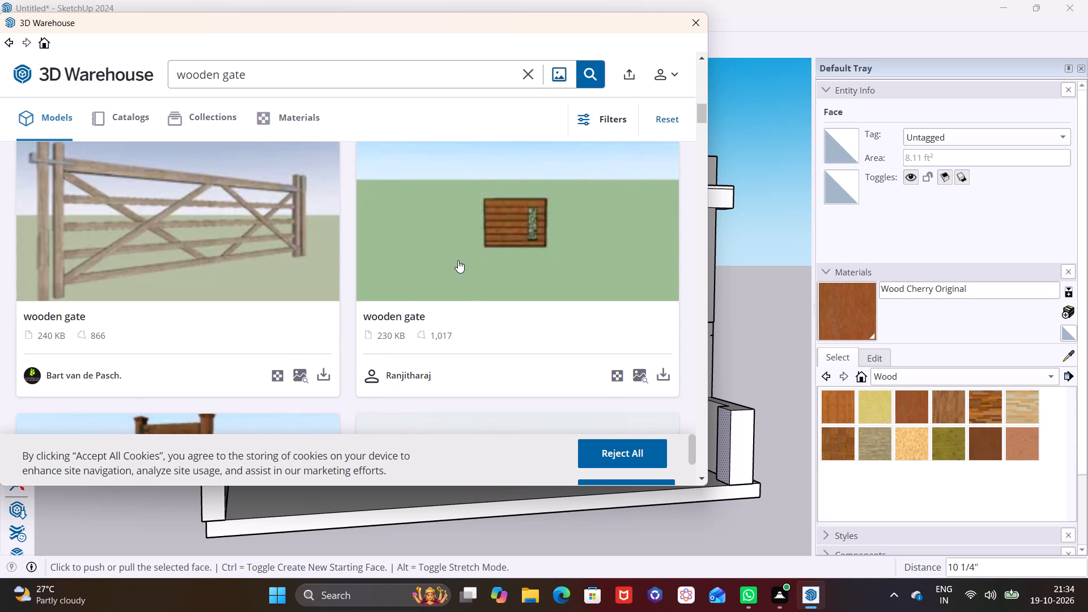
scroll(458, 260, "down", 2)
scroll(458, 260, "up", 1)
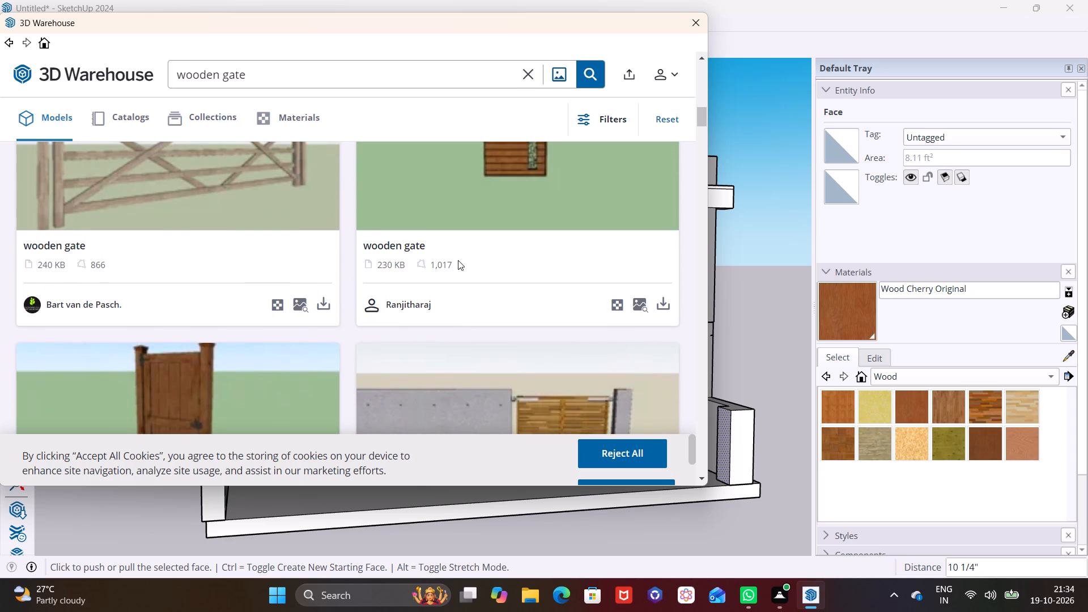
scroll(458, 260, "down", 2)
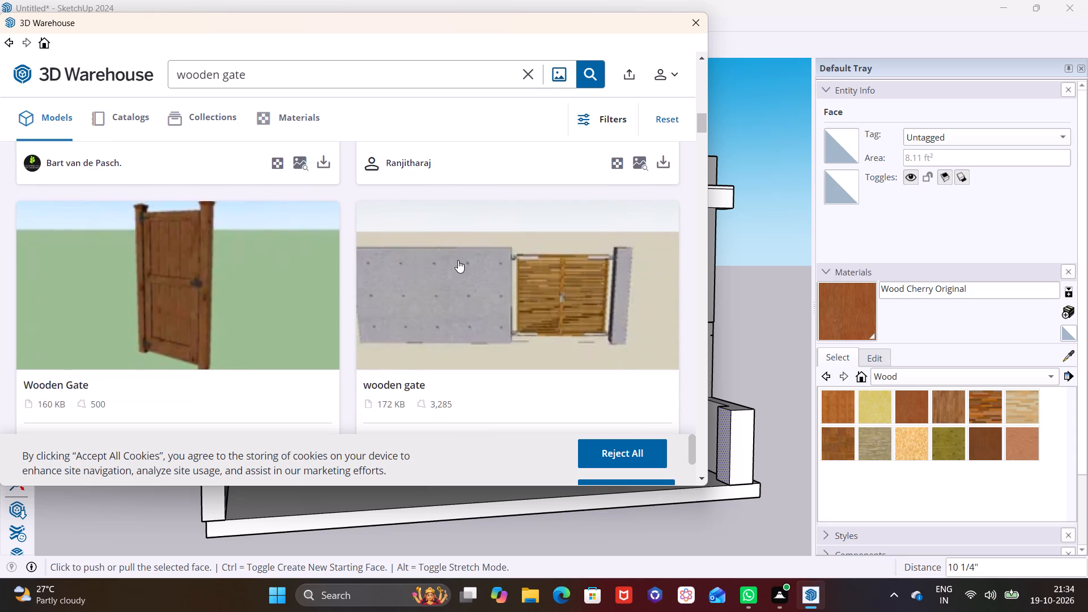
scroll(458, 260, "down", 8)
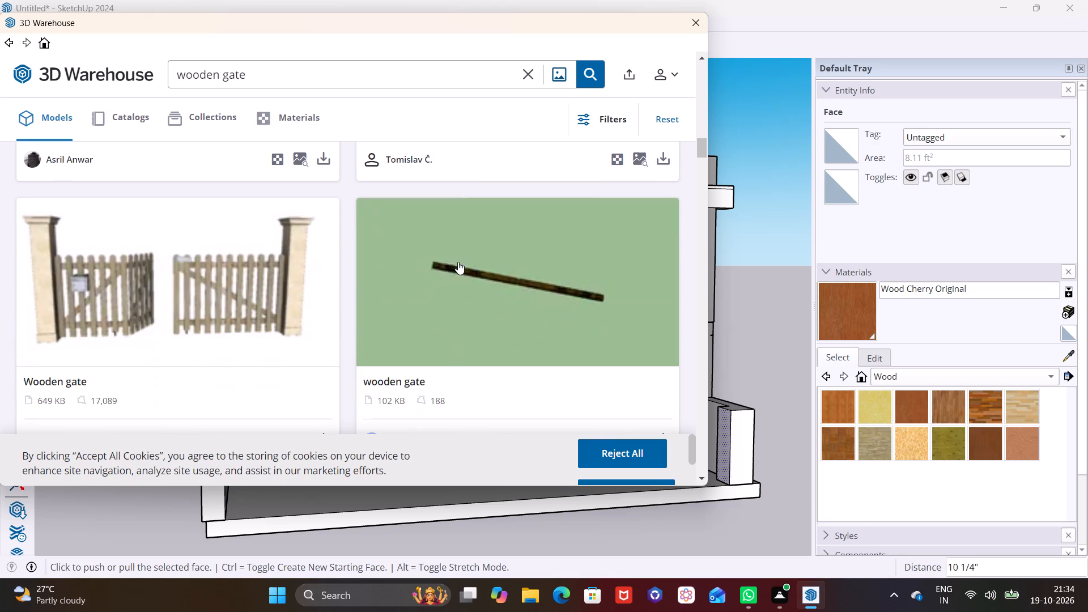
scroll(458, 262, "up", 11)
left_click(665, 368)
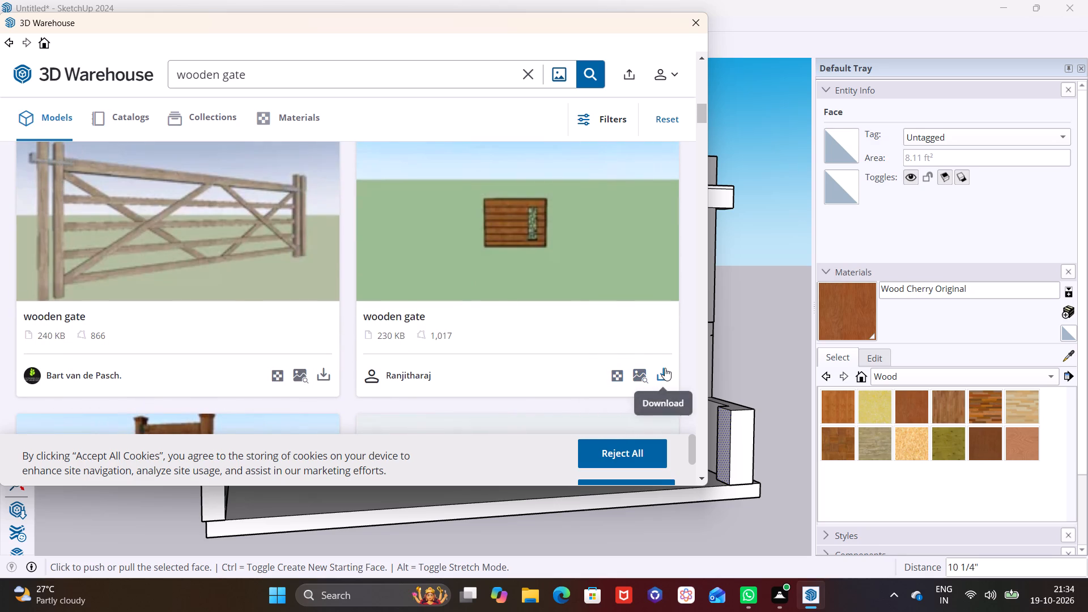
left_click(317, 272)
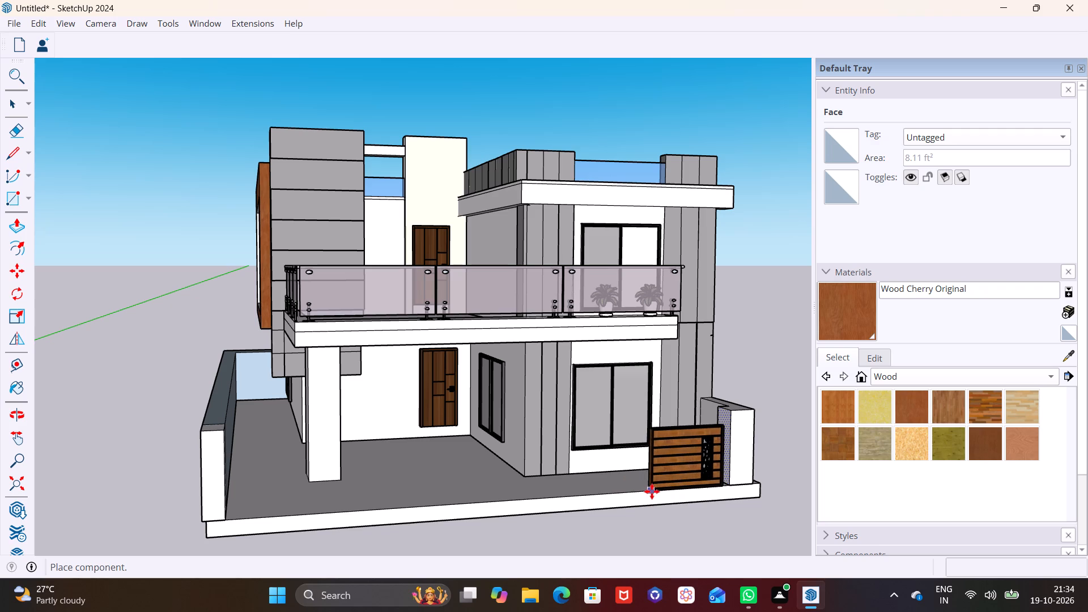
Place the wooden gate on the plinth's front edge, beside the short wall's end pier.
left_click(655, 490)
scroll(687, 478, "up", 7)
key("space")
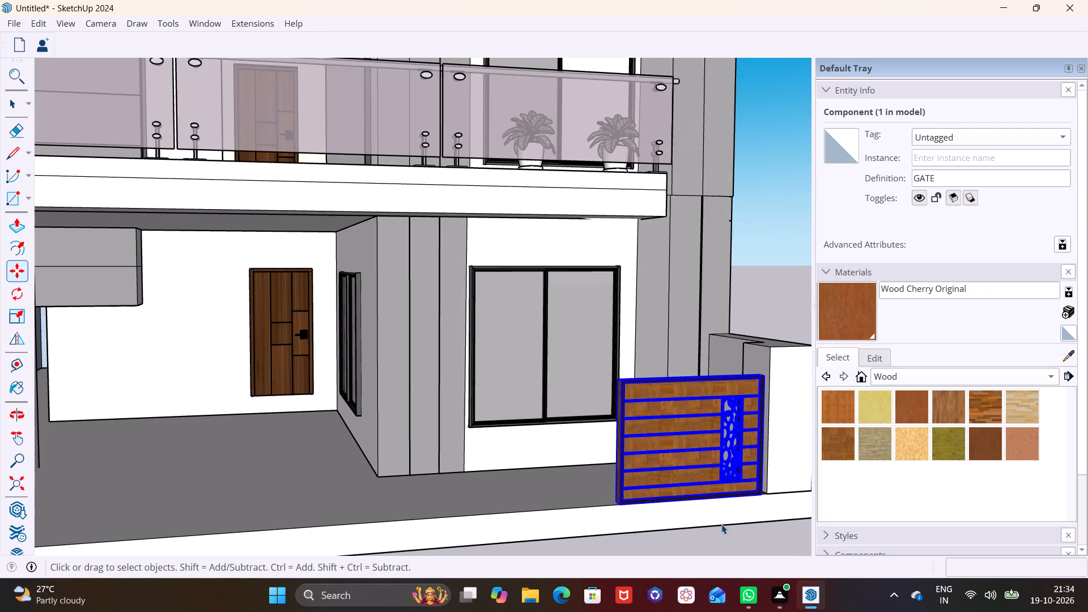
left_click(725, 523)
Move the gate about 2 9/16" by its bottom corner so it sits on the plinth's front edge at the pier's base.
middle_click_drag(728, 523, 541, 477)
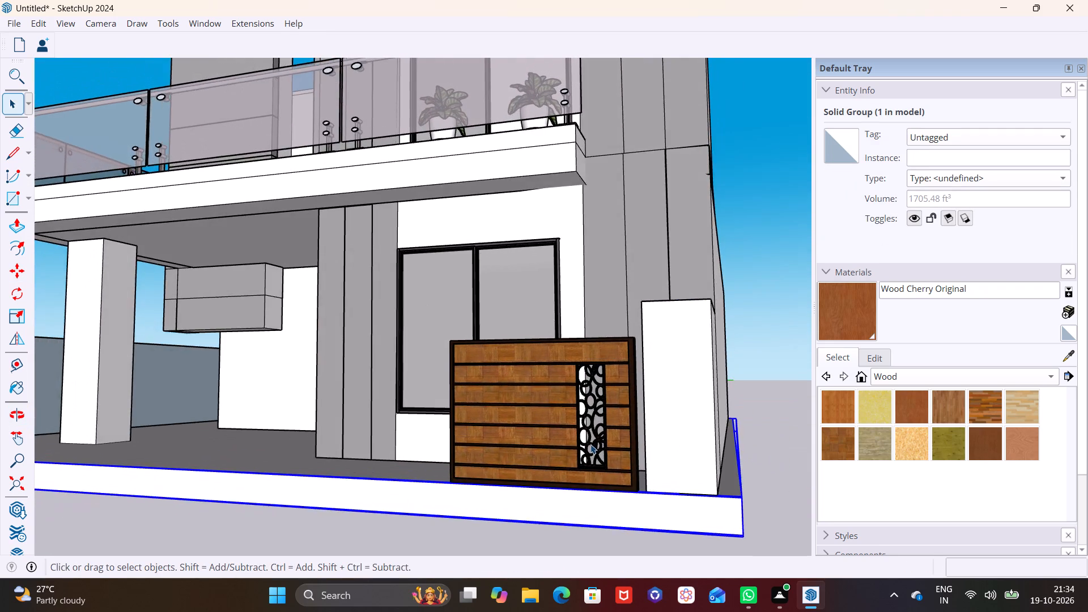
scroll(591, 444, "down", 2)
middle_click_drag(593, 449, 651, 459)
scroll(652, 455, "up", 3)
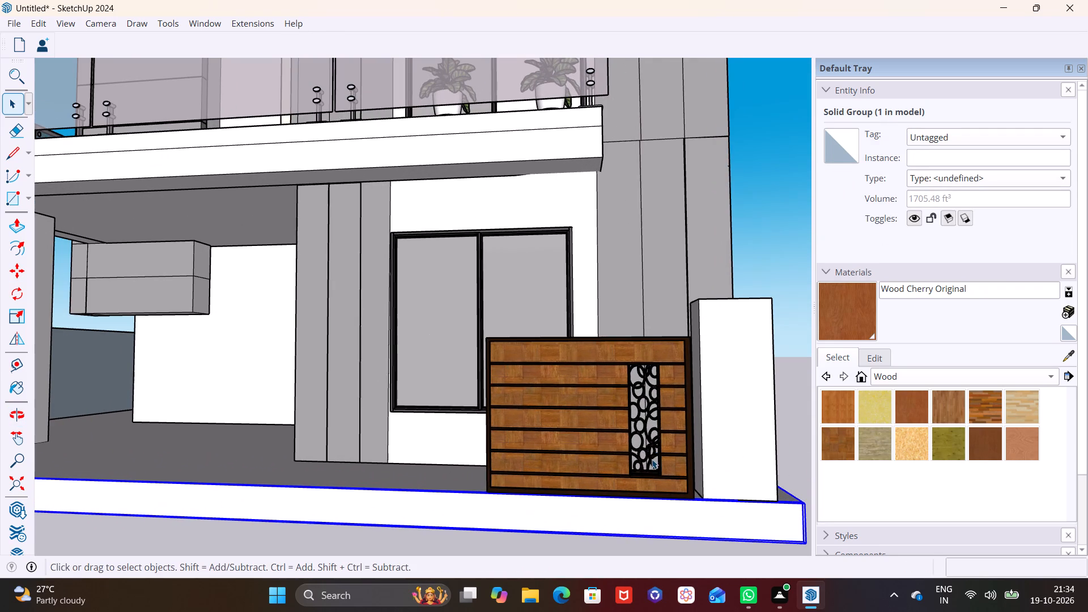
left_click(658, 467)
middle_click_drag(662, 467, 690, 510)
key("m")
scroll(692, 522, "up", 2)
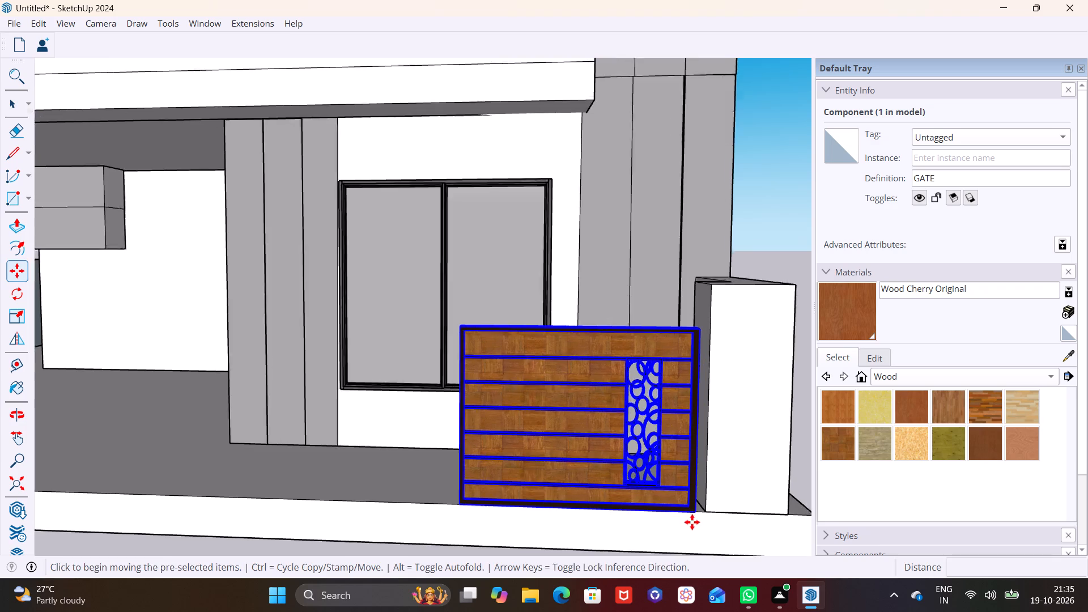
scroll(692, 522, "up", 10)
left_click(697, 499)
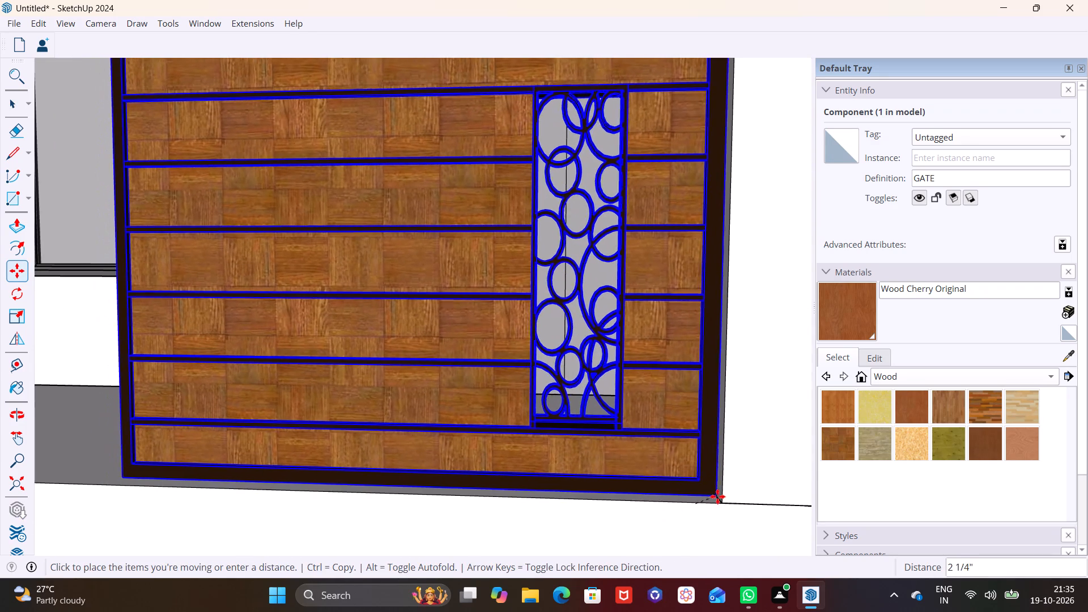
left_click(720, 500)
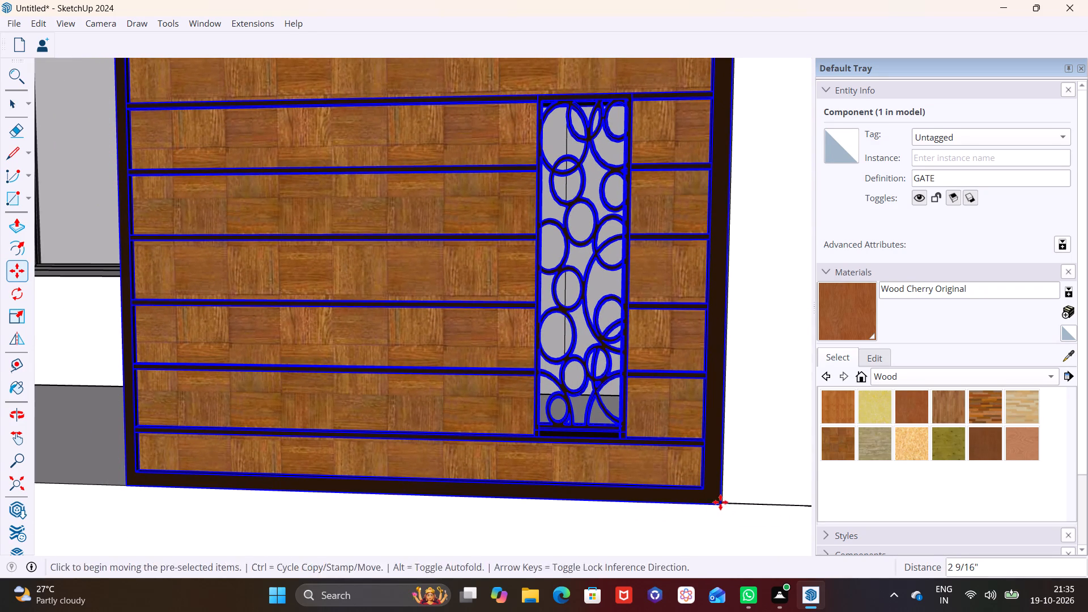
key("space")
left_click(658, 533)
Copy the gate about 23' along the plinth's front edge towards the long boundary wall.
scroll(658, 500, "down", 16)
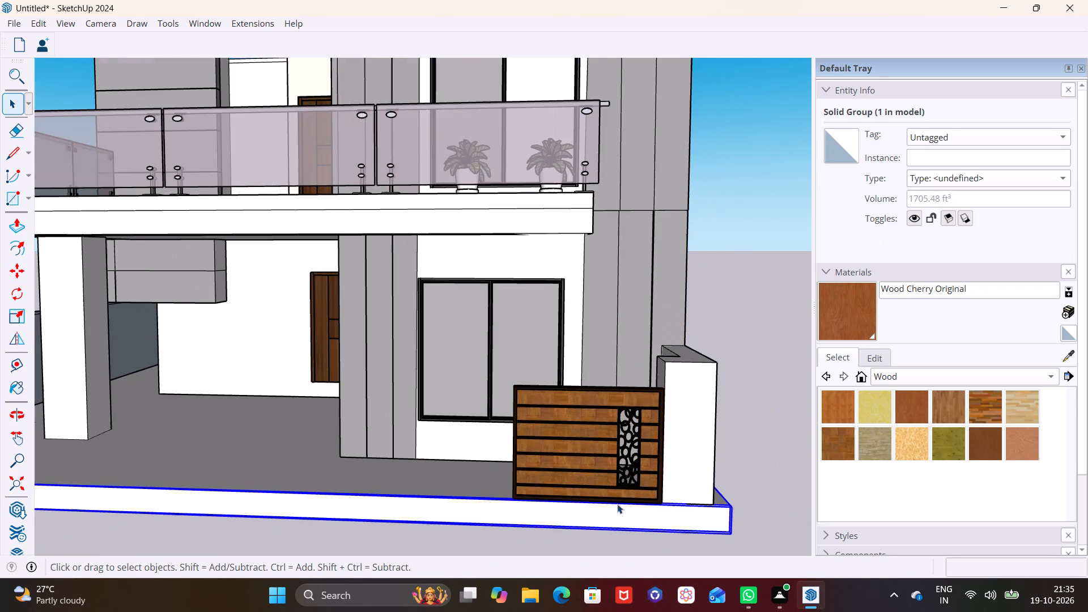
middle_click_drag(602, 499, 710, 449, "shift")
middle_click_drag(643, 462, 681, 454)
scroll(682, 423, "down", 1, "shift")
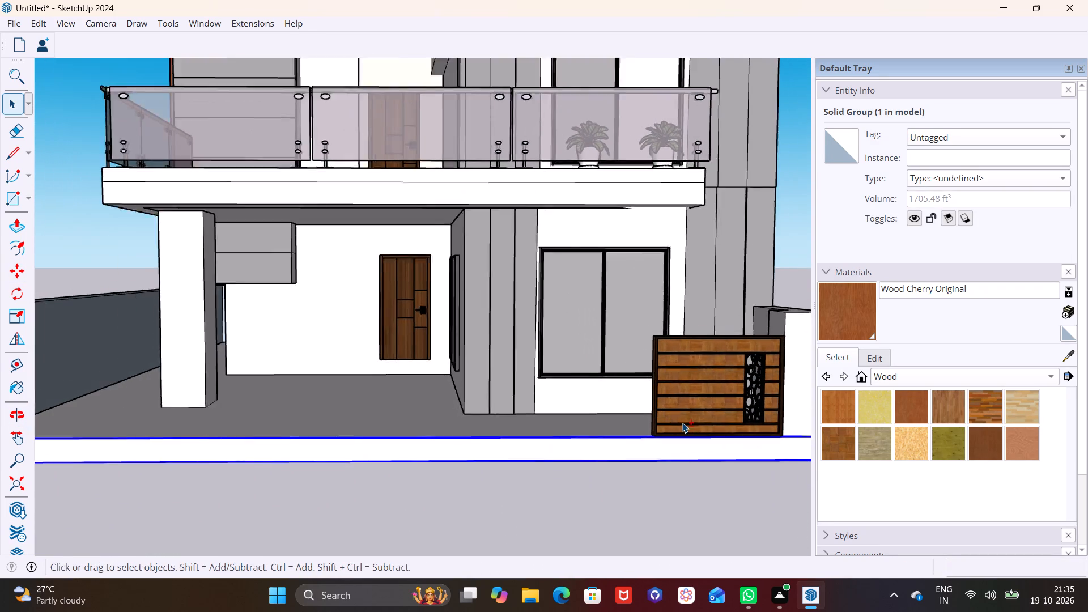
scroll(682, 423, "down", 2, "shift")
left_click(684, 395)
key("m")
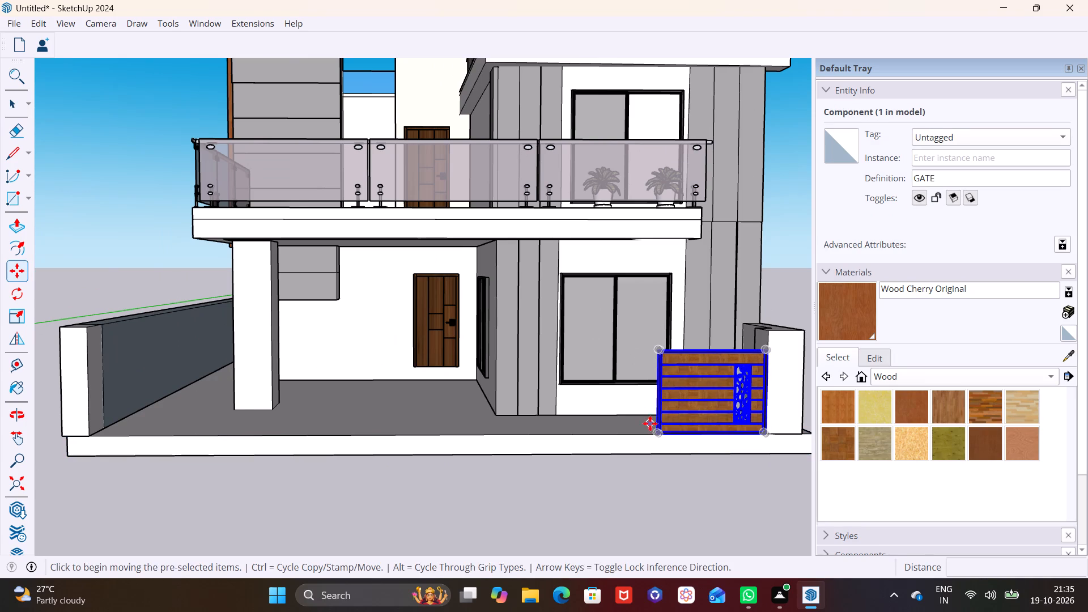
left_click(656, 431)
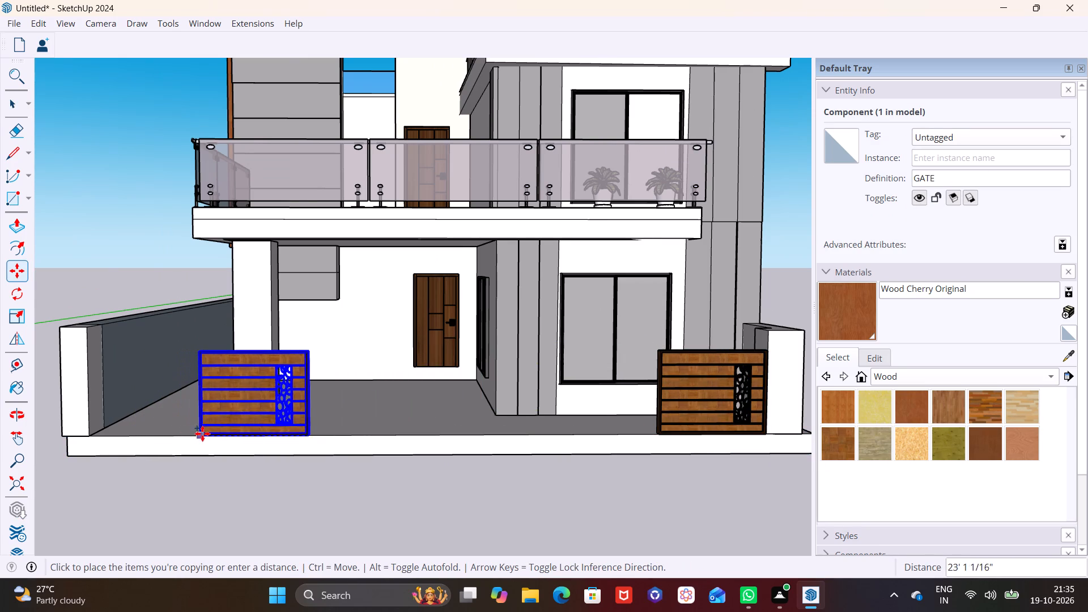
left_click(205, 433)
Copy the second gate panel along the plinth's front edge to sit against the long boundary wall's end pier.
middle_click_drag(243, 424, 354, 450)
middle_click_drag(347, 439, 458, 420)
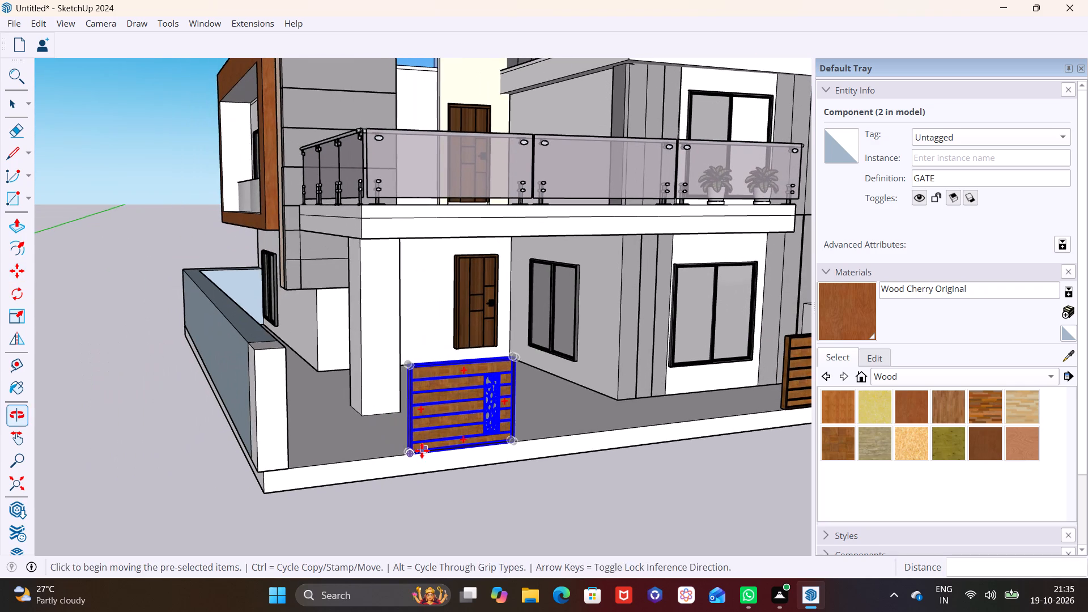
left_click(409, 452)
key("m")
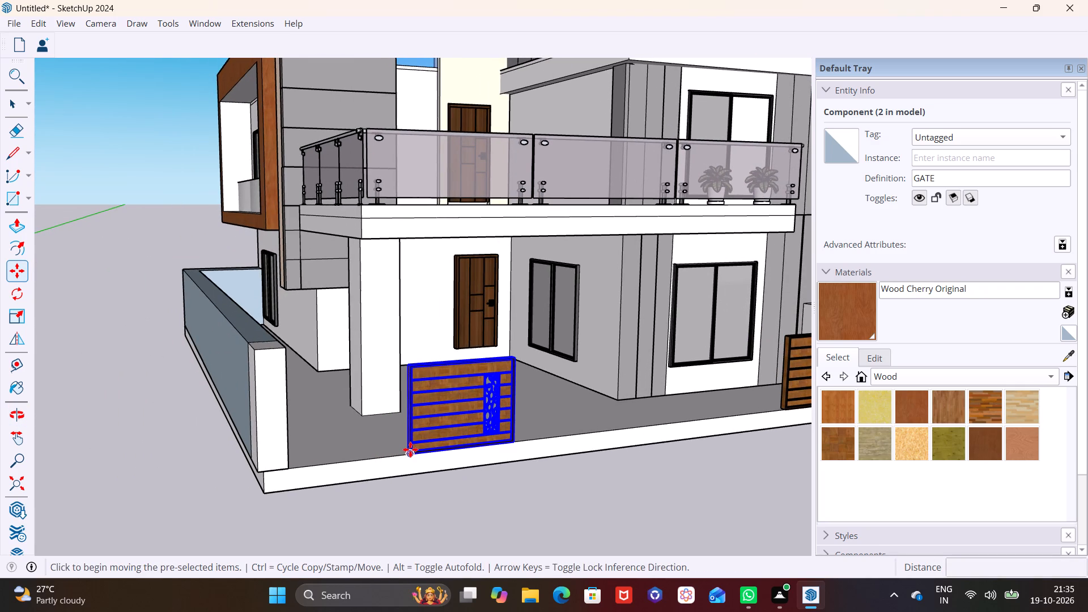
left_click(413, 449)
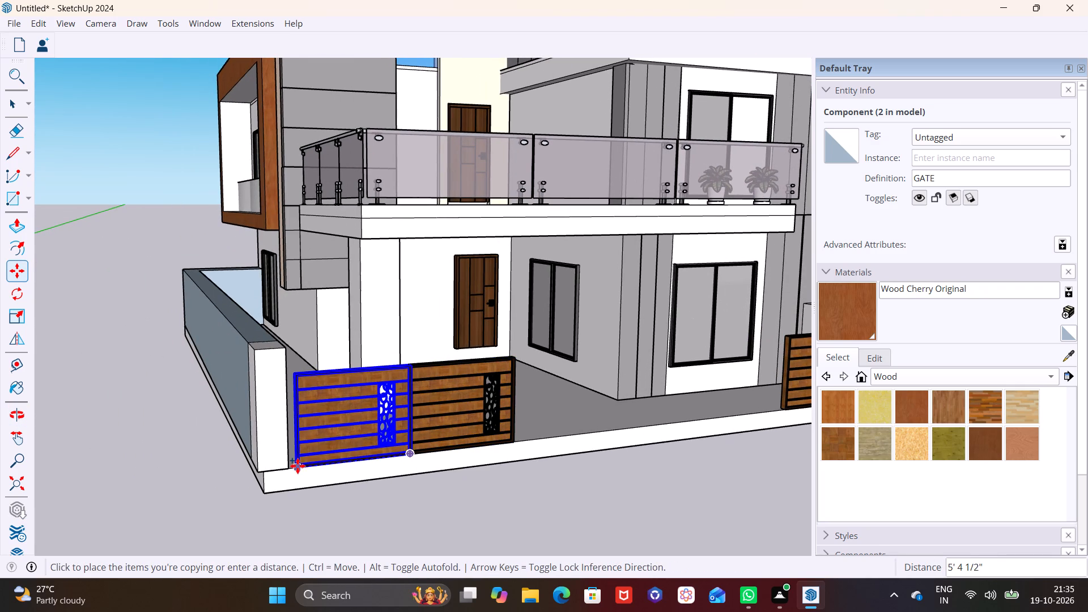
left_click(292, 466)
key("space")
left_click_drag(410, 497, 412, 497)
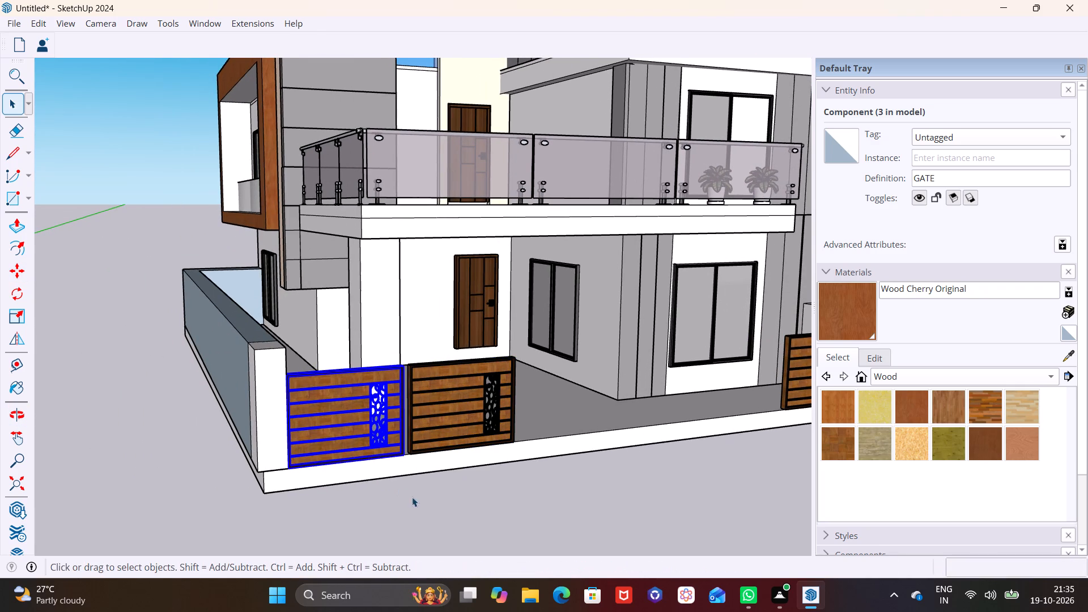
left_click_drag(412, 497, 417, 497)
Move the middle gate panel along the plinth edge to close the gap with the panel beside the long boundary wall.
scroll(456, 479, "down", 2)
middle_click_drag(450, 475, 347, 444)
scroll(328, 395, "up", 6)
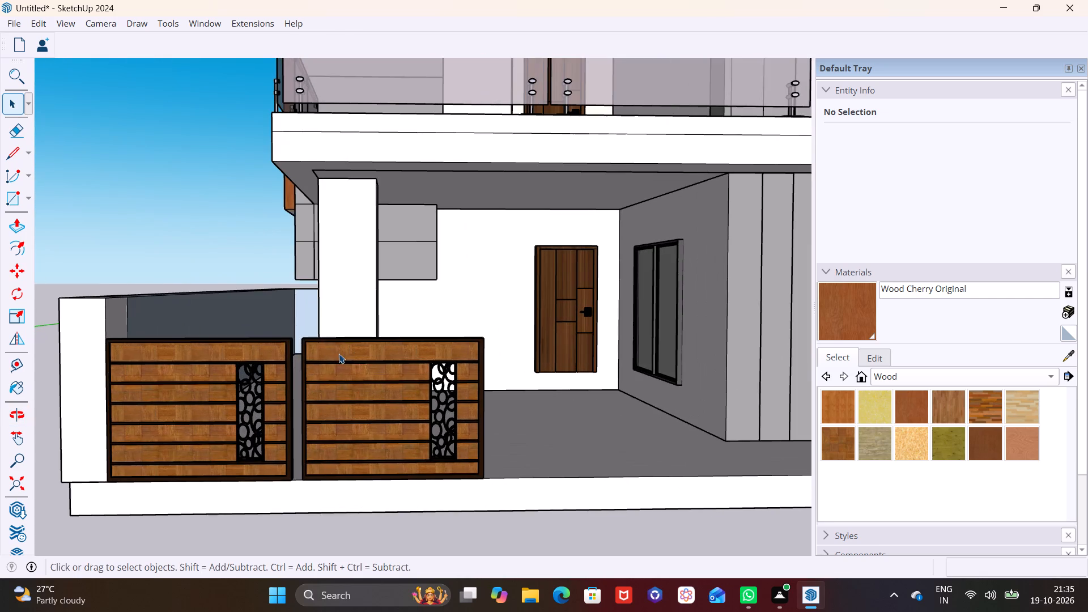
middle_click_drag(315, 381, 380, 418)
scroll(375, 408, "up", 3)
middle_click_drag(250, 398, 196, 322)
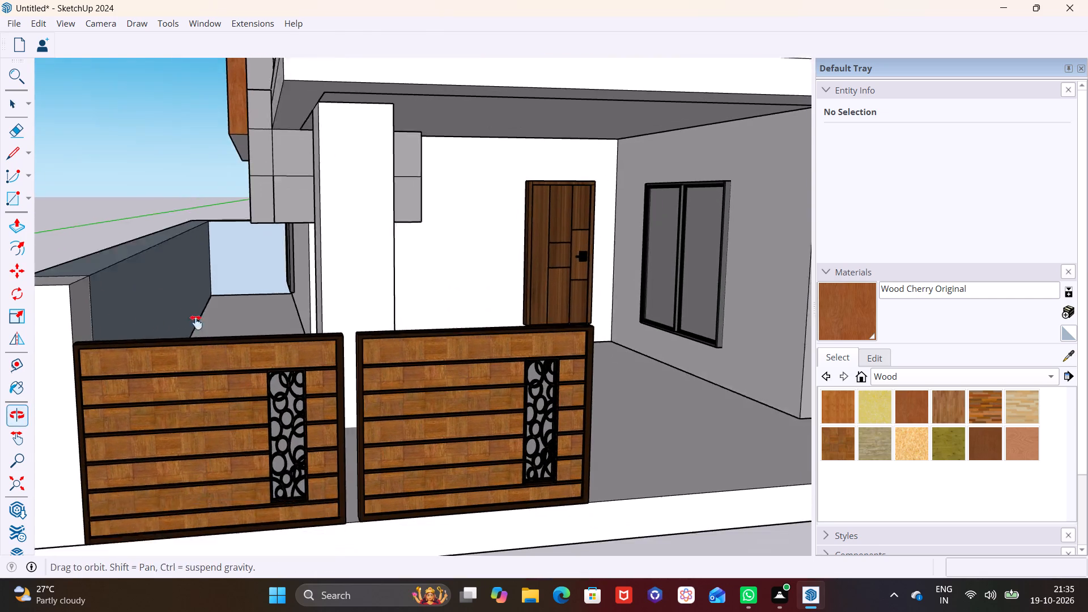
middle_click_drag(196, 322, 189, 303)
left_click(359, 459)
key("m")
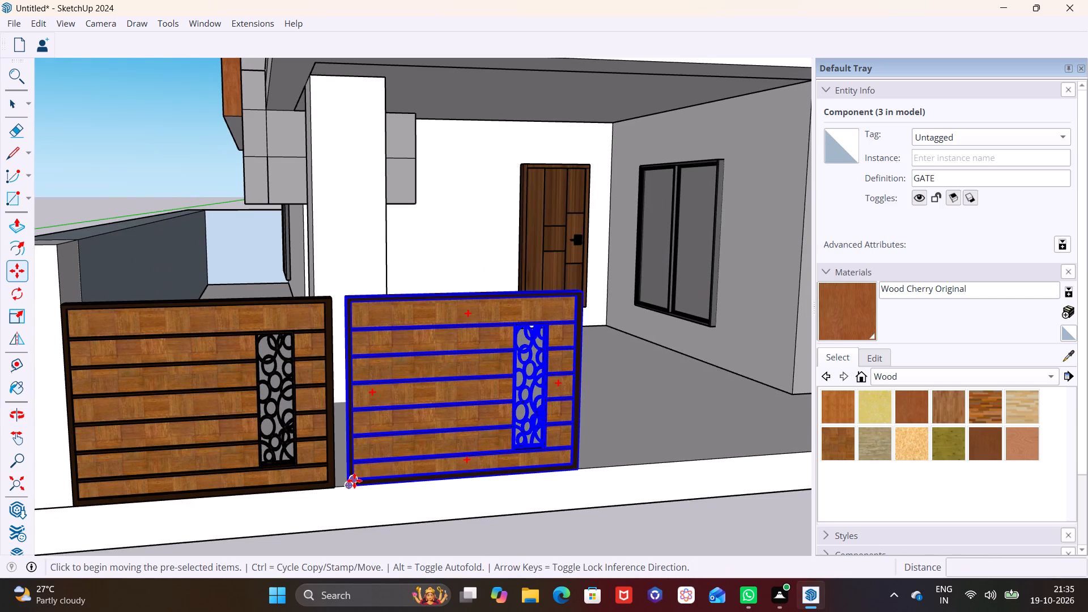
left_click(351, 482)
left_click(338, 483)
key("space")
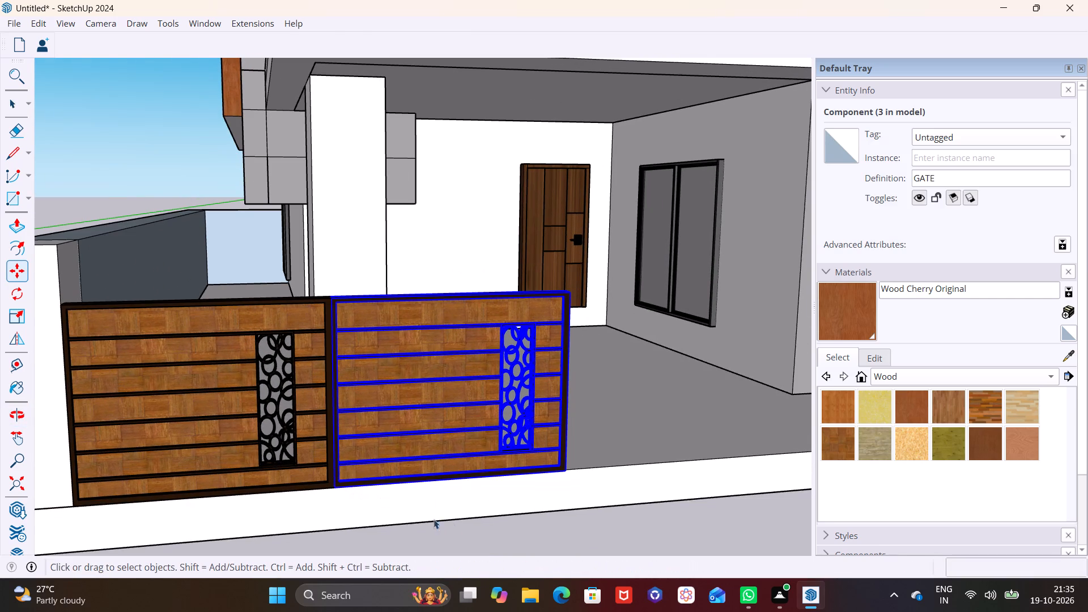
left_click(477, 508)
Examine the whole house front with the gate panels in place along the plinth.
scroll(488, 495, "down", 11)
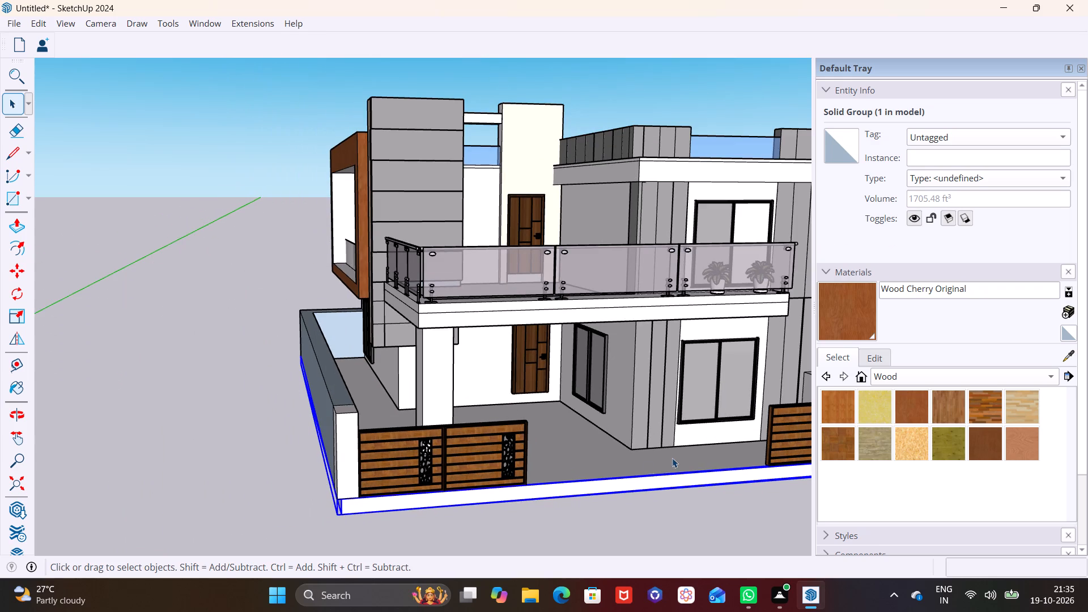
middle_click_drag(585, 480, 656, 419)
scroll(661, 415, "down", 5)
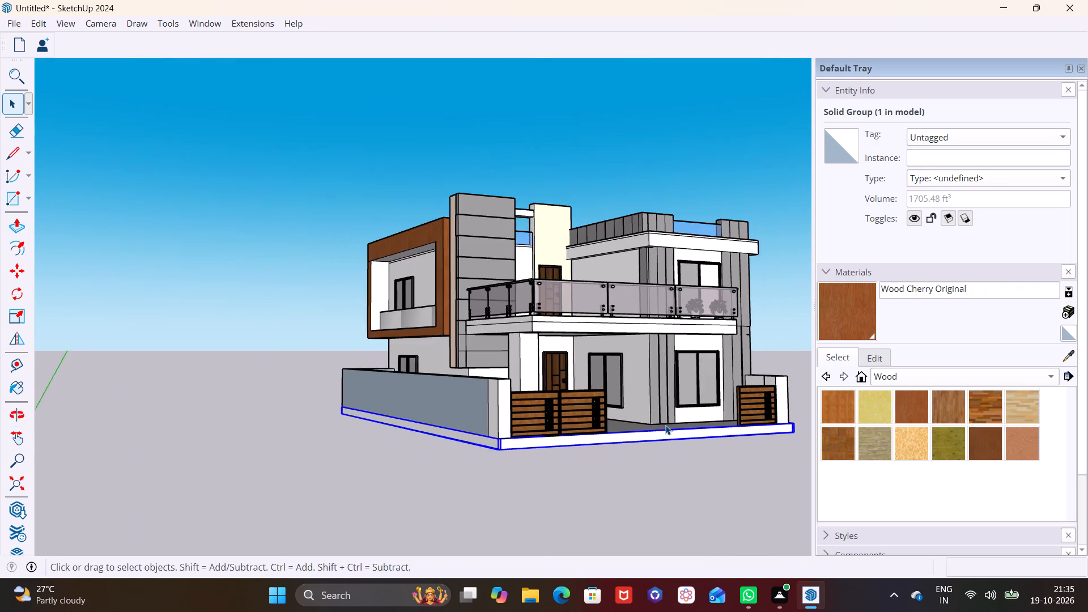
middle_click_drag(510, 384, 347, 405, "shift")
left_click_drag(456, 532, 456, 524)
scroll(457, 479, "up", 2)
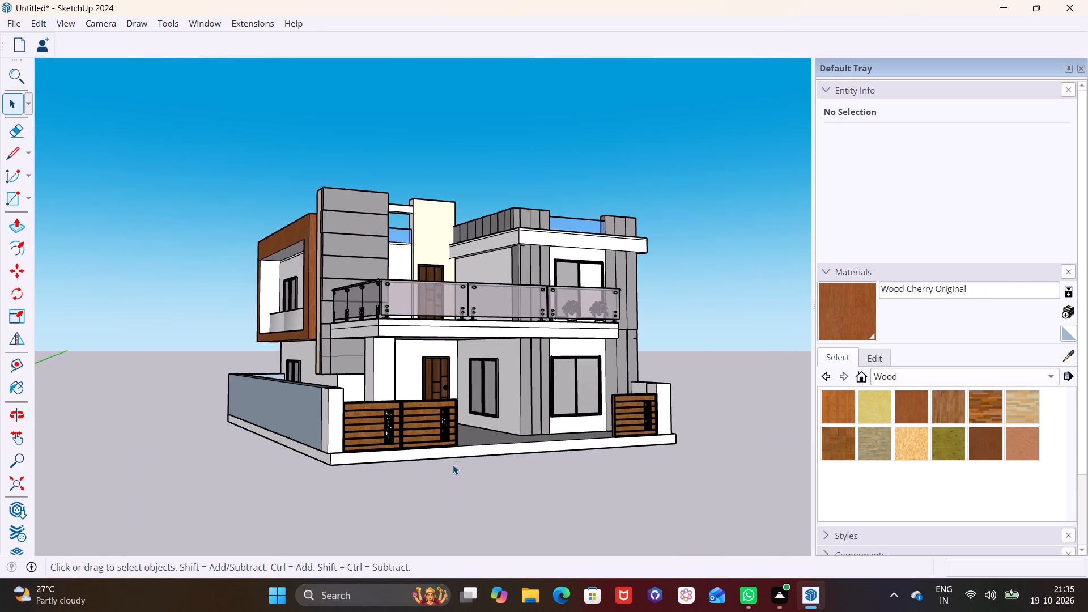
scroll(452, 464, "up", 1)
middle_click_drag(440, 466, 415, 513)
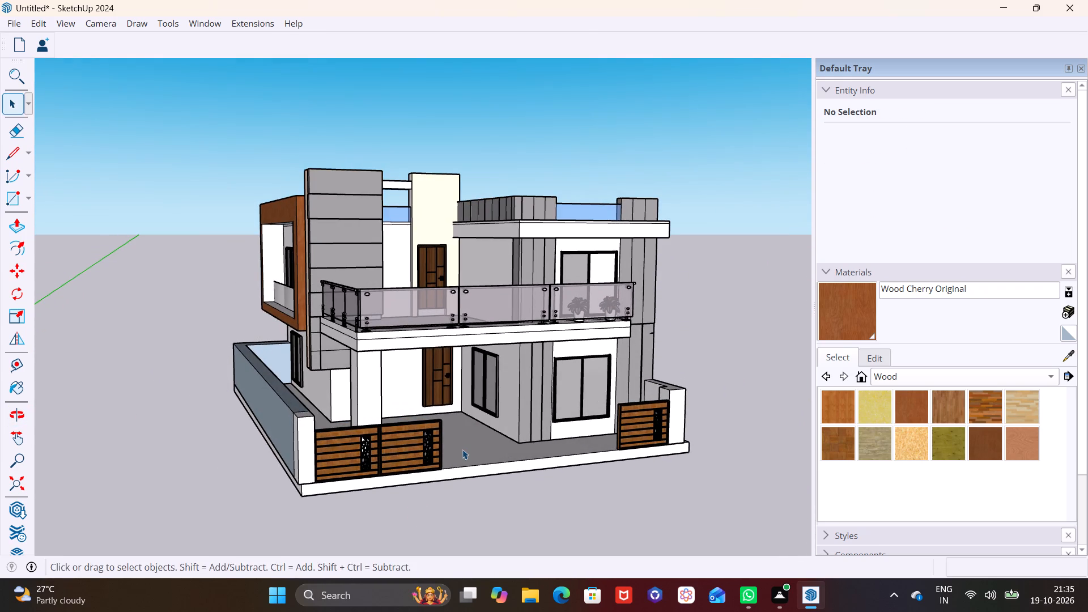
Draw a rectangle about 2' 9" by 11" on the porch floor's front edge, beside the paired gate panels.
middle_click_drag(460, 449, 341, 486, "shift")
scroll(341, 486, "up", 1, "shift")
scroll(343, 475, "up", 5)
middle_click_drag(394, 482, 363, 492)
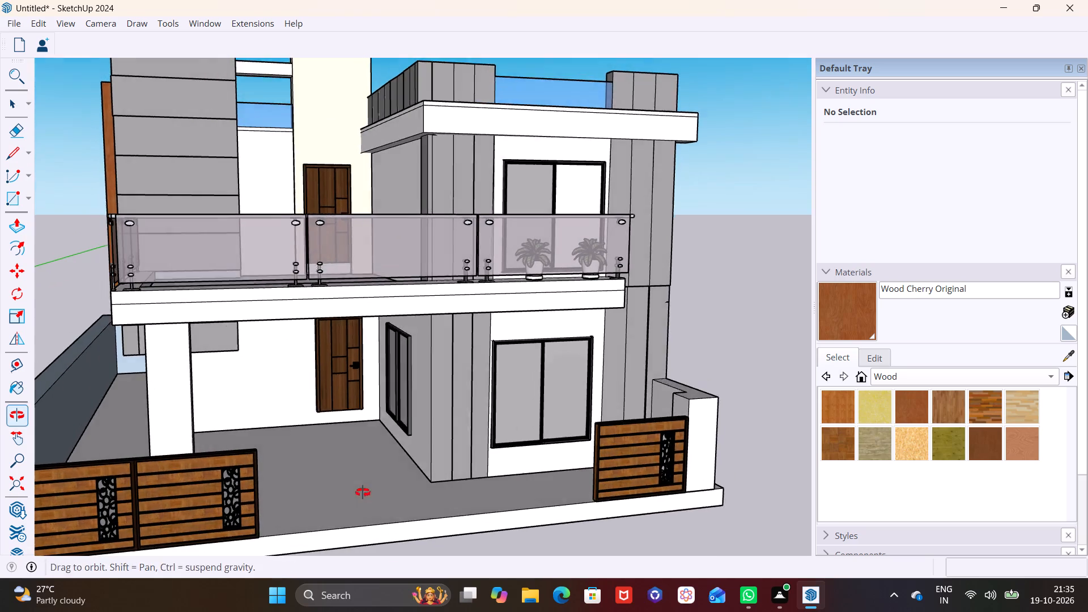
middle_click_drag(363, 492, 354, 496)
middle_click_drag(376, 401, 391, 345, "shift")
middle_click_drag(429, 422, 394, 491)
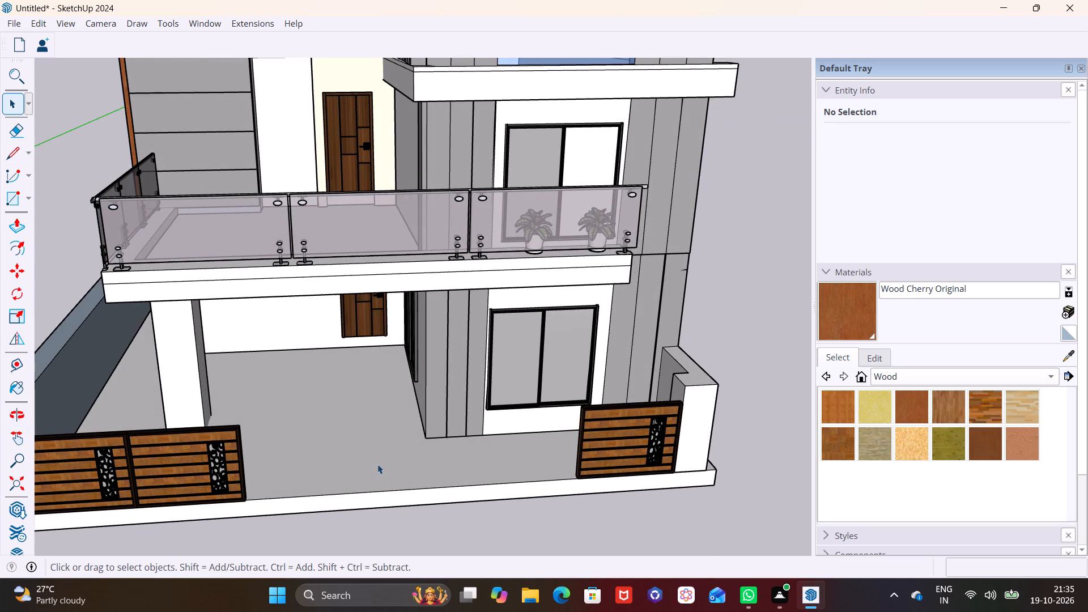
left_click(29, 206)
left_click(33, 221)
scroll(285, 504, "up", 6)
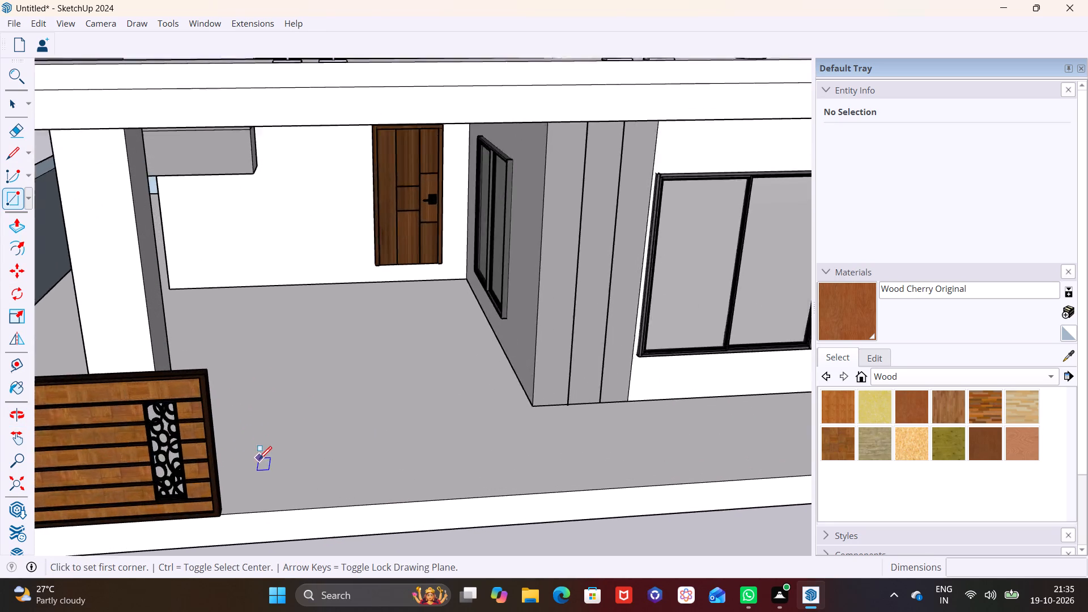
scroll(259, 459, "up", 4)
left_click_drag(237, 534, 247, 529)
left_click(390, 496)
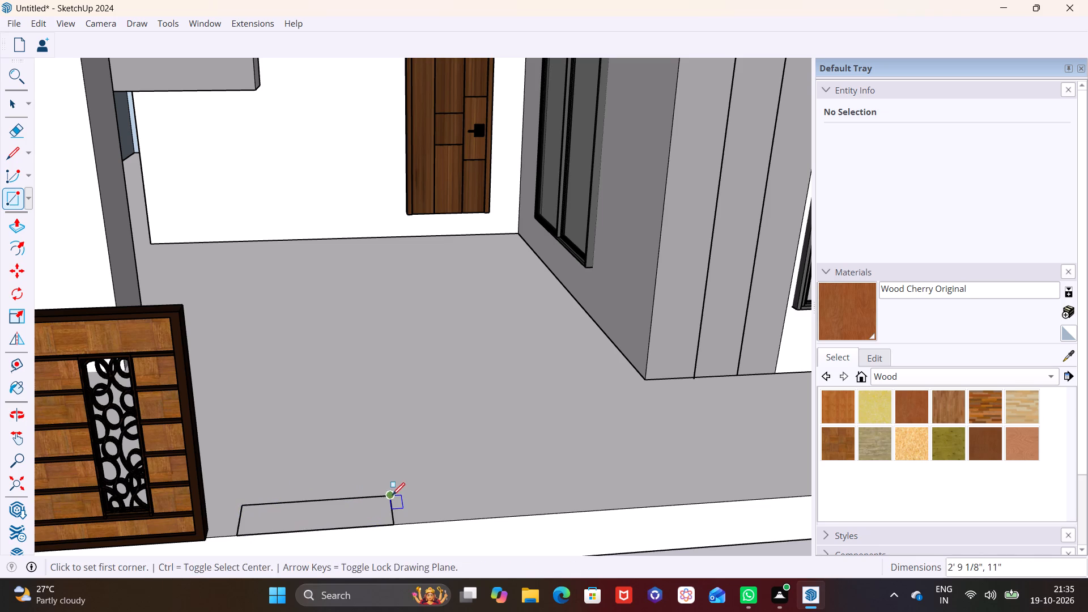
Extrude the rectangle on the porch floor's front edge upward about 4' 1 5/8" to form a wall block.
key("space")
left_click(361, 508)
left_click(21, 229)
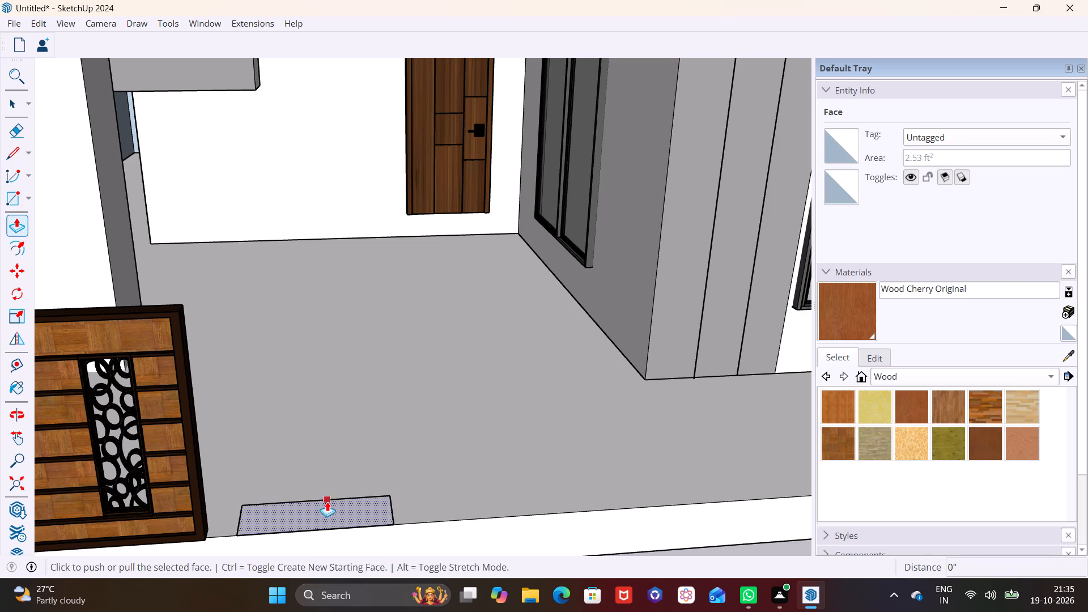
left_click(329, 510)
left_click(317, 502)
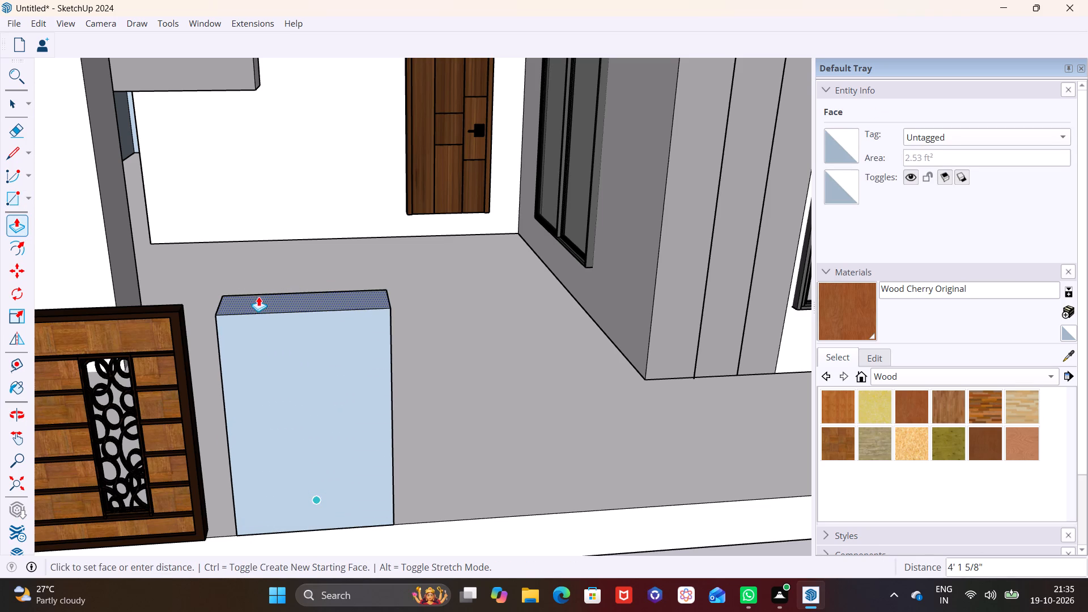
left_click(258, 296)
Push the wall block's side face out about 6 7/16" to meet the paired gate panels.
middle_click_drag(256, 391, 411, 375)
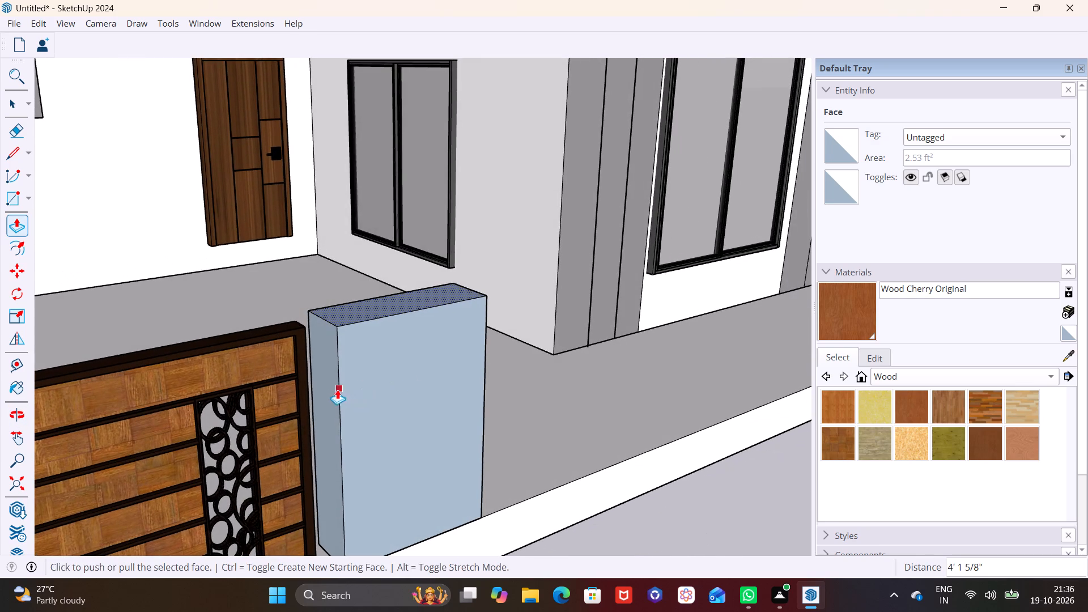
key("space")
left_click(324, 389)
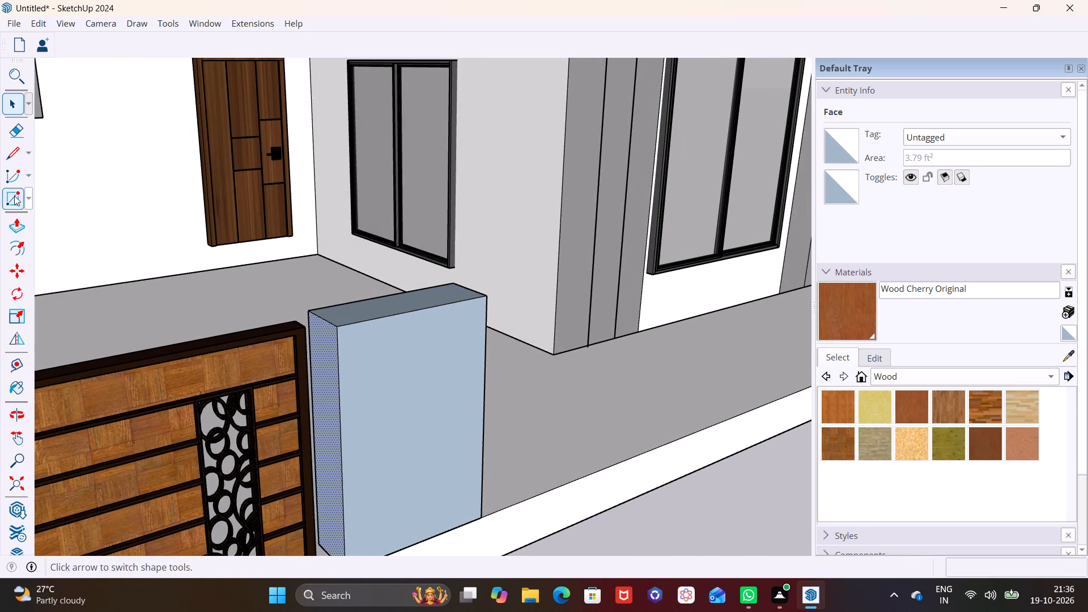
left_click(17, 224)
left_click(330, 377)
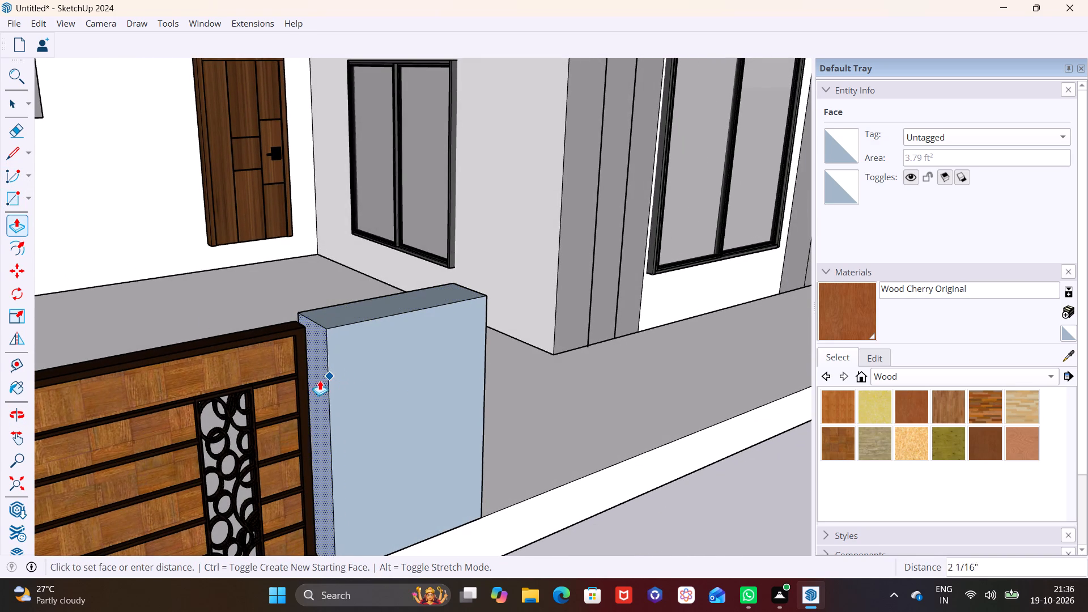
left_click(304, 386)
Extend the wall block's free end about 14' 5" along the plinth edge to reach the single gate panel.
middle_click_drag(431, 372, 218, 337)
scroll(217, 335, "down", 1)
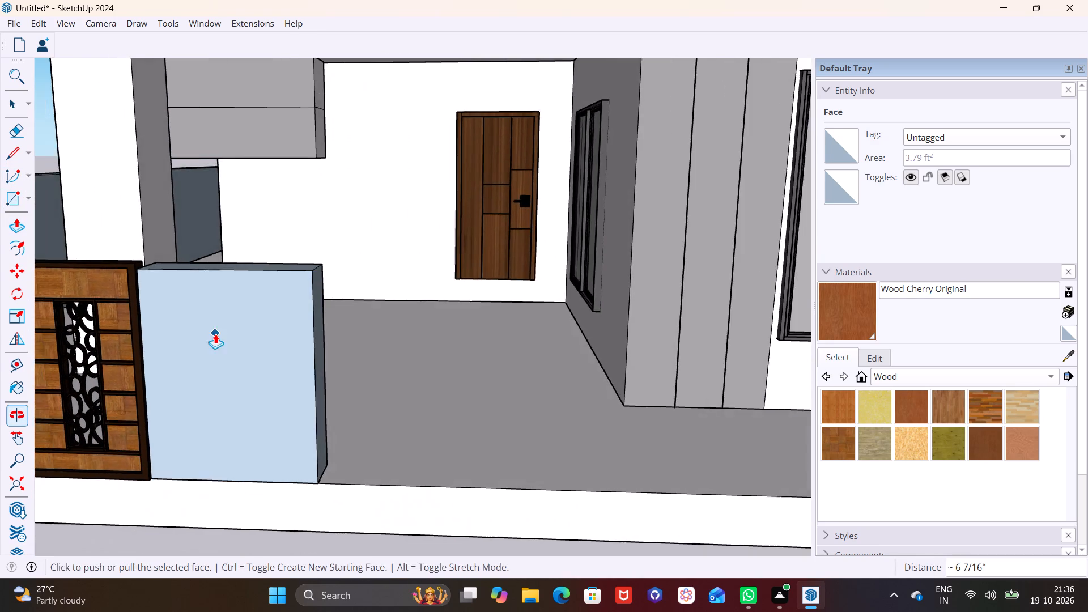
scroll(215, 334, "down", 3)
middle_click_drag(294, 358, 194, 360)
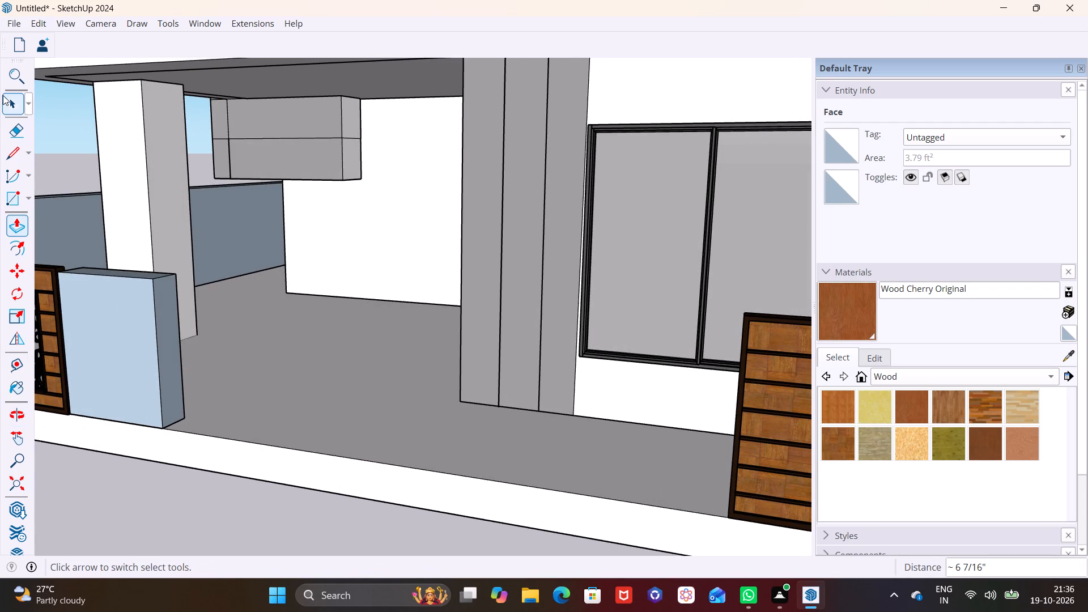
left_click_drag(11, 100, 16, 103)
left_click(177, 316)
left_click(173, 319)
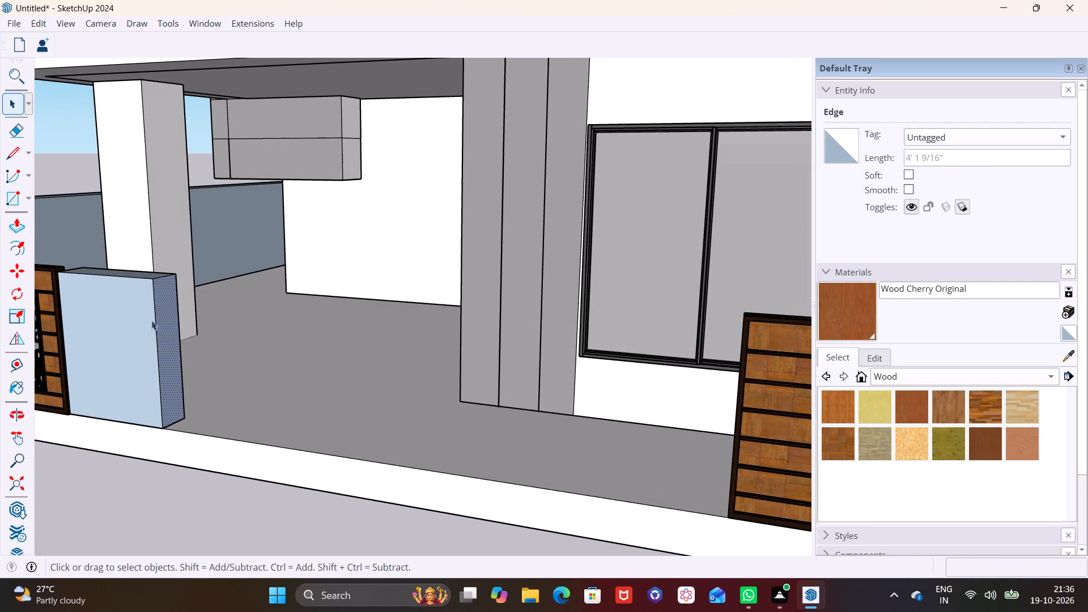
left_click(19, 226)
left_click(162, 333)
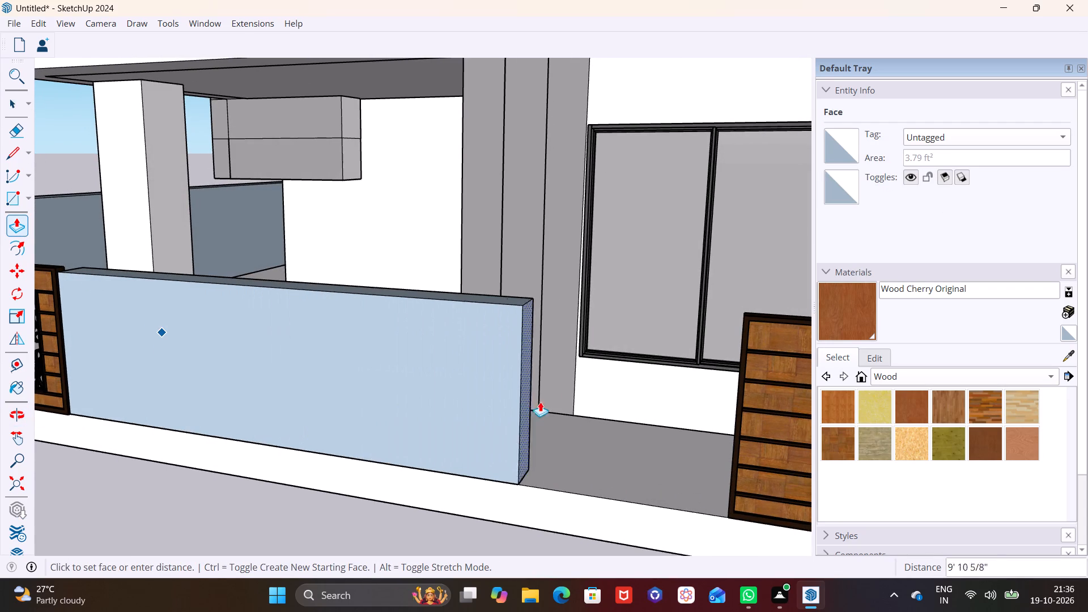
left_click(739, 425)
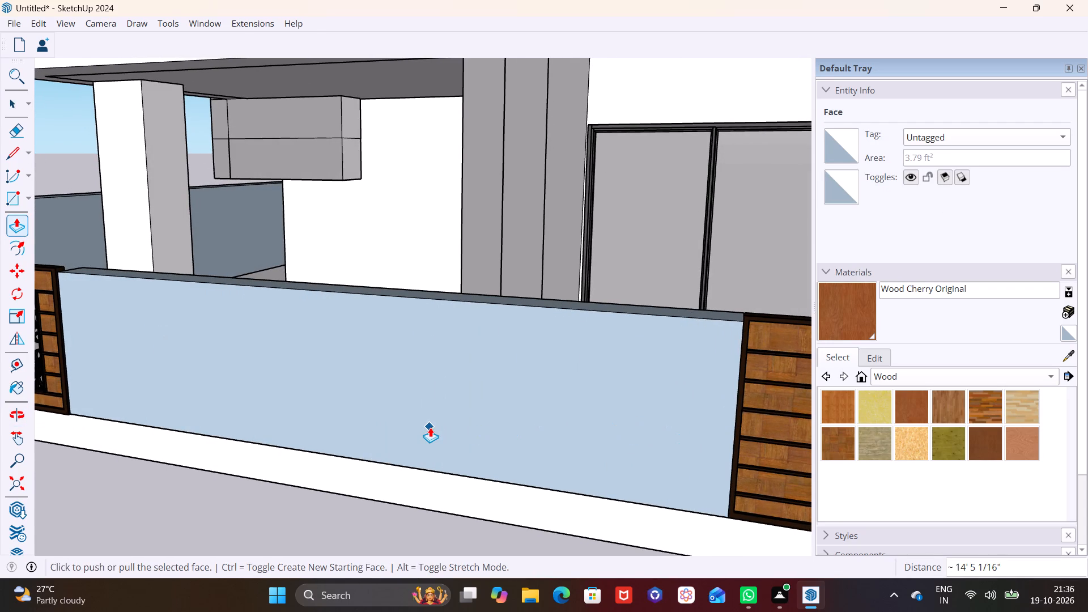
Examine the house exterior and front boundary with the new wall section between the gates.
scroll(430, 427, "down", 4)
middle_click_drag(437, 427, 658, 355)
key("space")
left_click(619, 489)
scroll(462, 403, "down", 4)
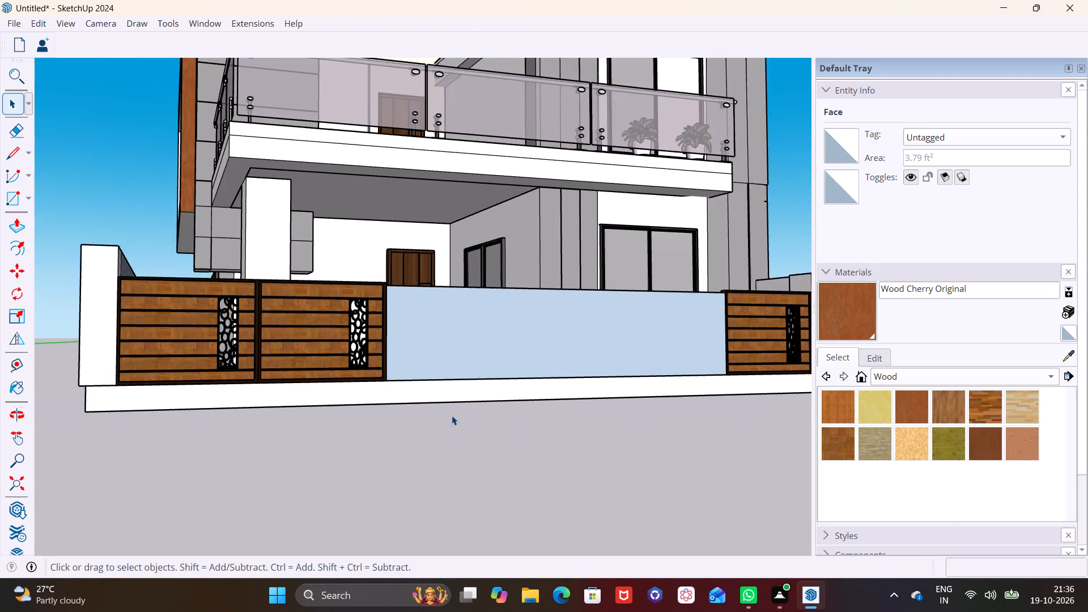
scroll(452, 415, "down", 3)
middle_click_drag(486, 494, 507, 503)
middle_click_drag(495, 465, 628, 501)
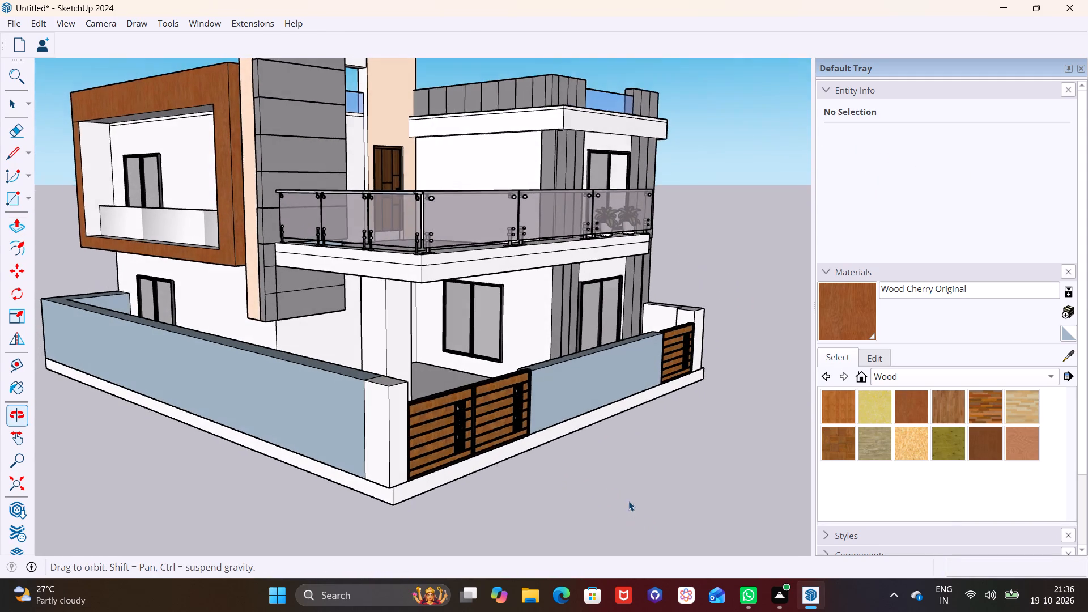
middle_click_drag(628, 501, 632, 509)
middle_click_drag(459, 396, 344, 401)
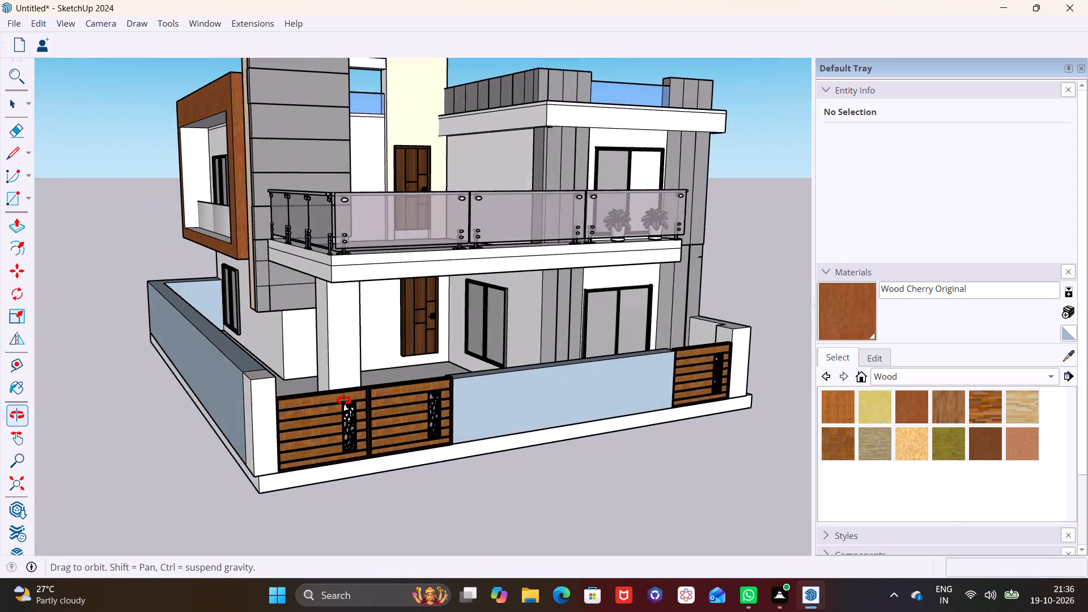
middle_click_drag(344, 401, 335, 401)
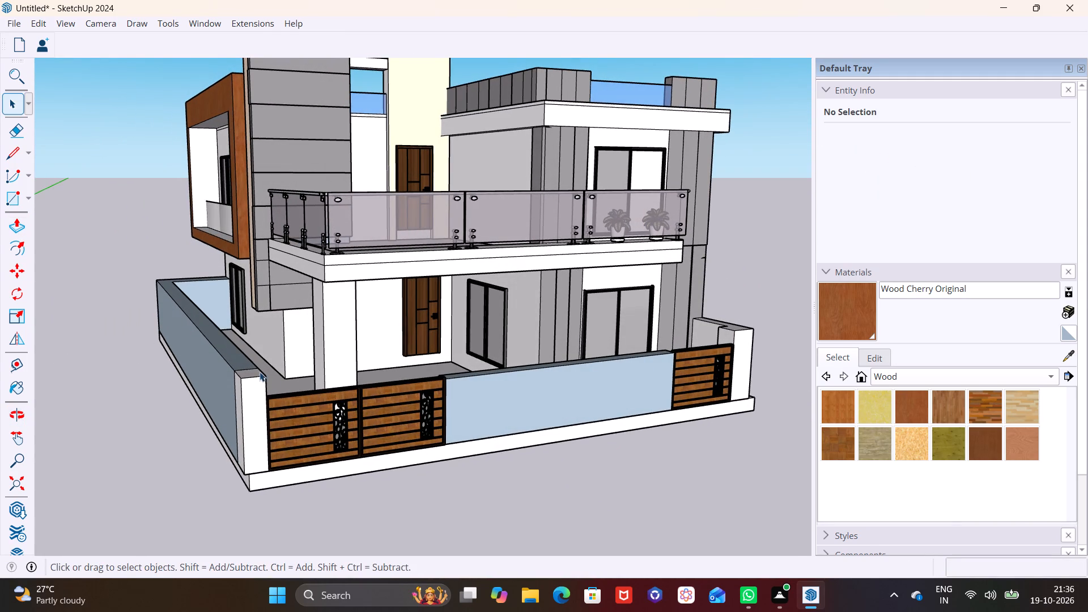
middle_click_drag(271, 349, 339, 303)
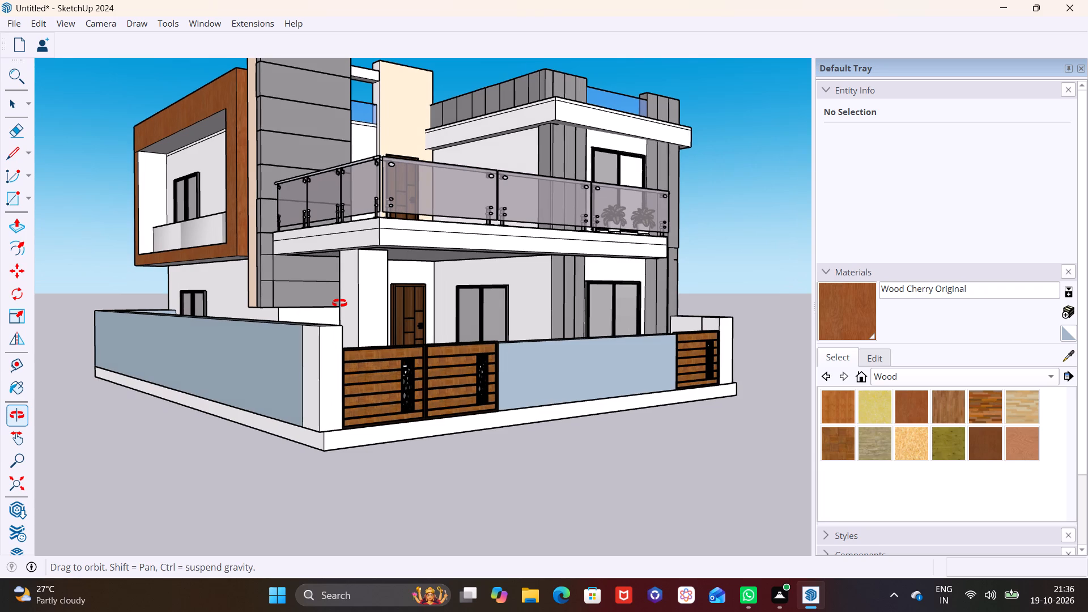
middle_click_drag(339, 303, 341, 301)
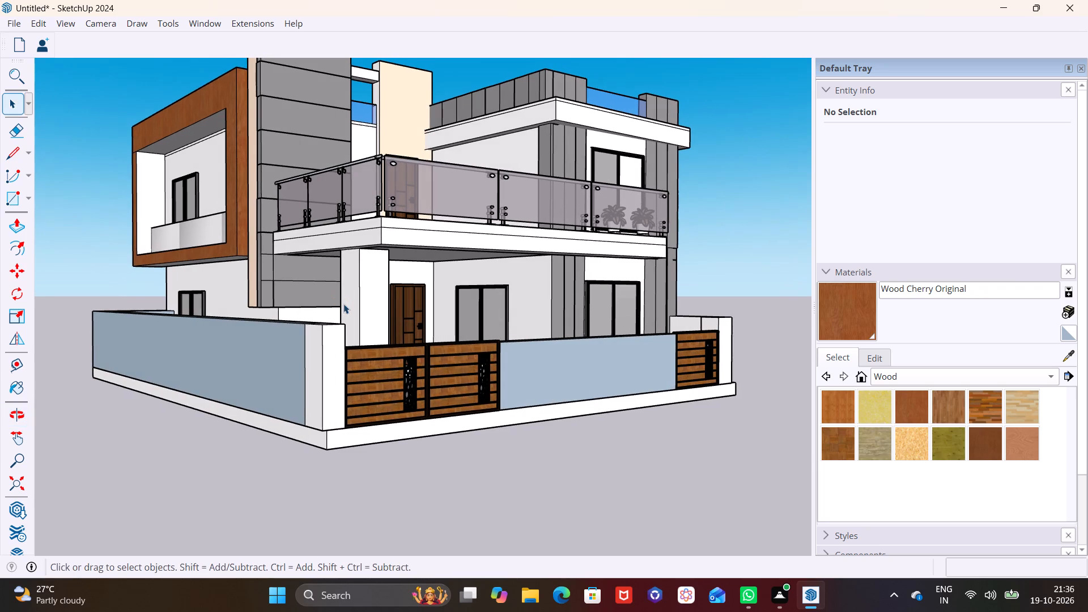
middle_click_drag(277, 278, 198, 310, "shift")
scroll(320, 401, "up", 3)
middle_click_drag(316, 403, 278, 414)
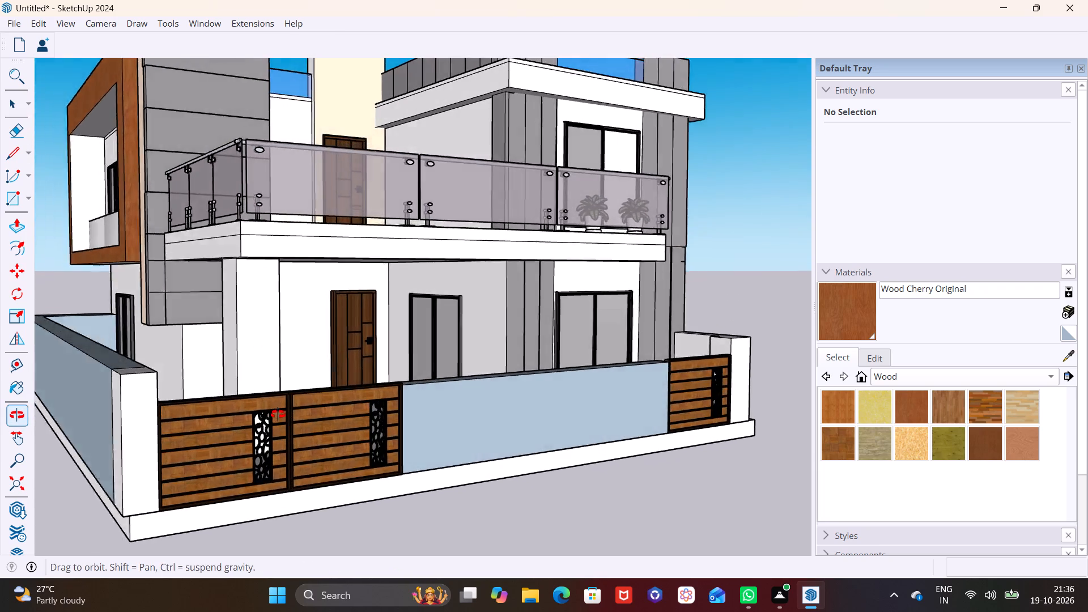
middle_click_drag(278, 414, 225, 430)
Scale the gate panel beside the long boundary wall's end pier vertically by about 1.27.
left_click(218, 411)
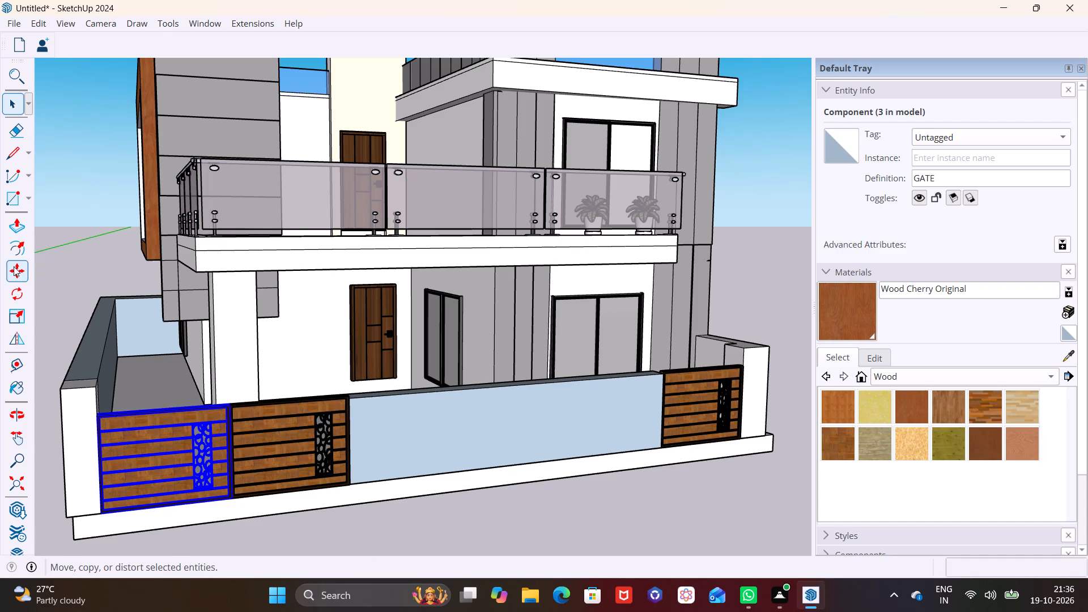
left_click(11, 313)
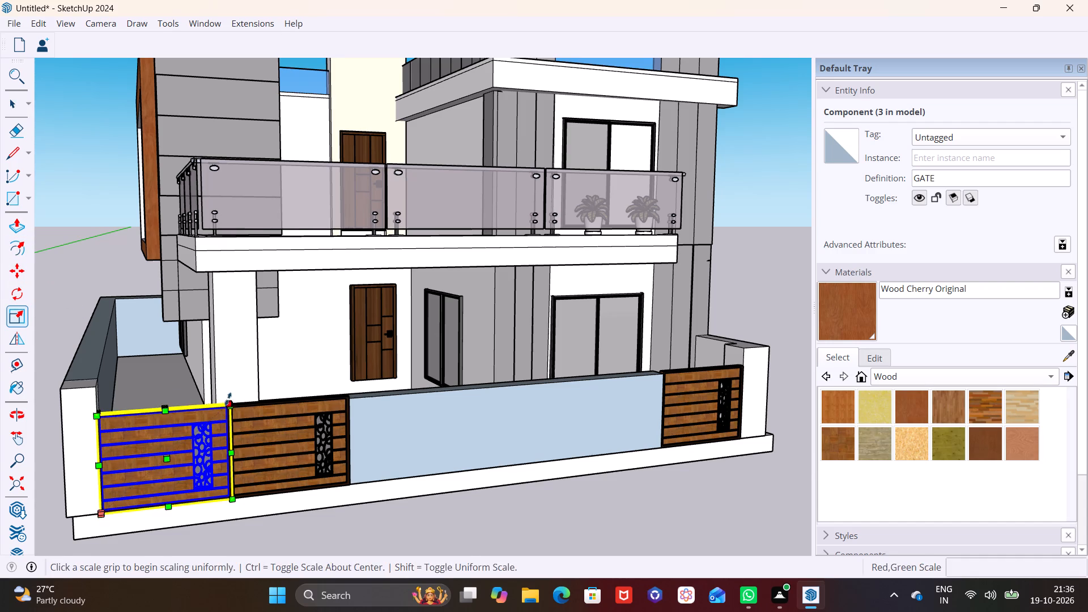
scroll(229, 398, "up", 2)
scroll(156, 428, "up", 3)
middle_click_drag(161, 403, 122, 437)
scroll(113, 437, "up", 1)
middle_click_drag(115, 437, 250, 360)
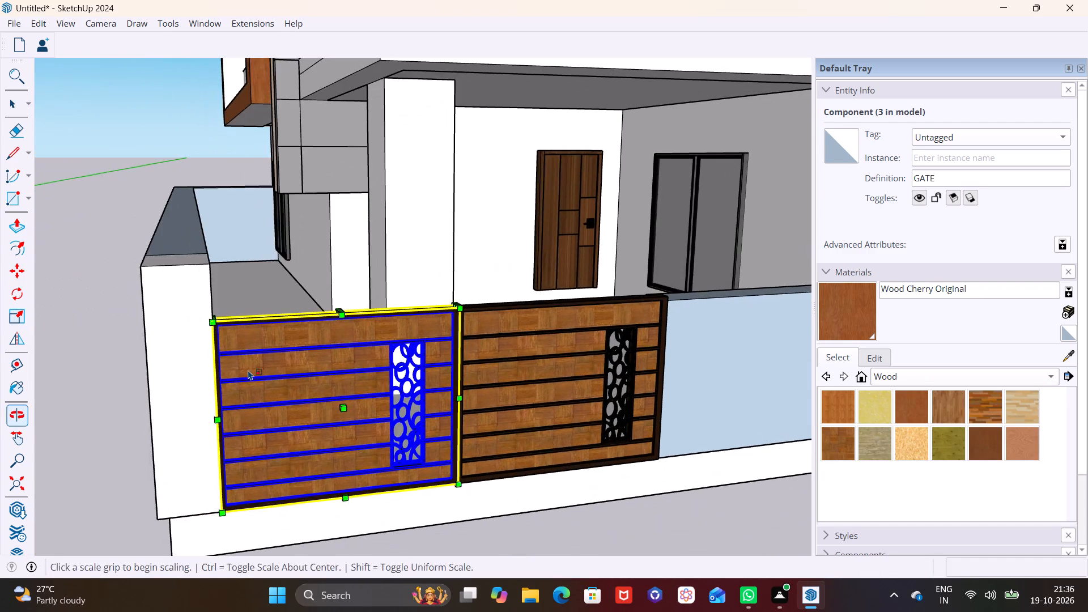
middle_click_drag(248, 371, 197, 426)
scroll(197, 426, "up", 1)
scroll(263, 420, "up", 2)
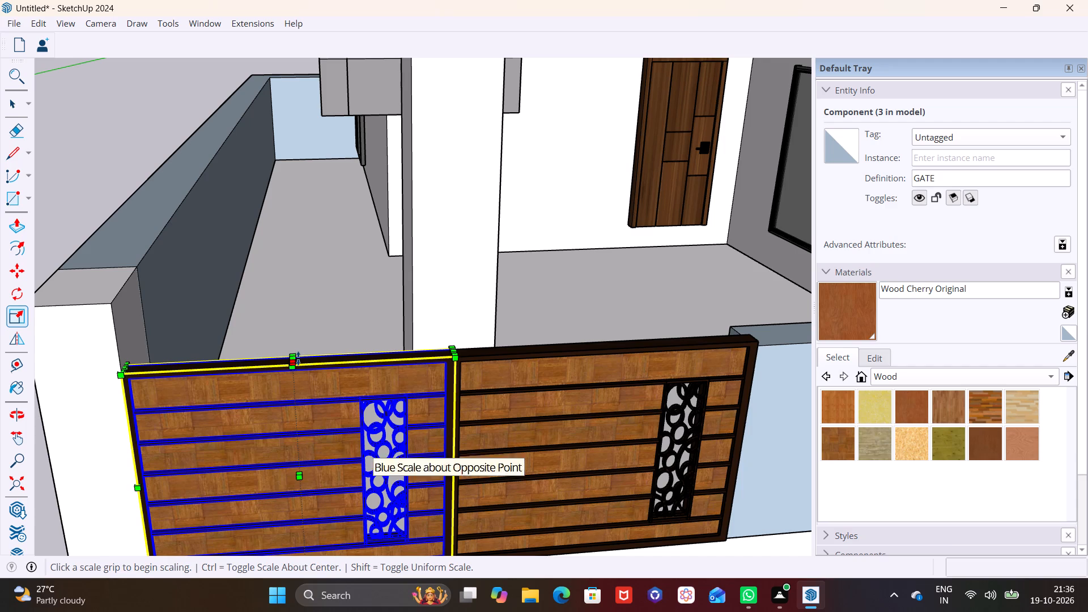
left_click(298, 358)
left_click(278, 297)
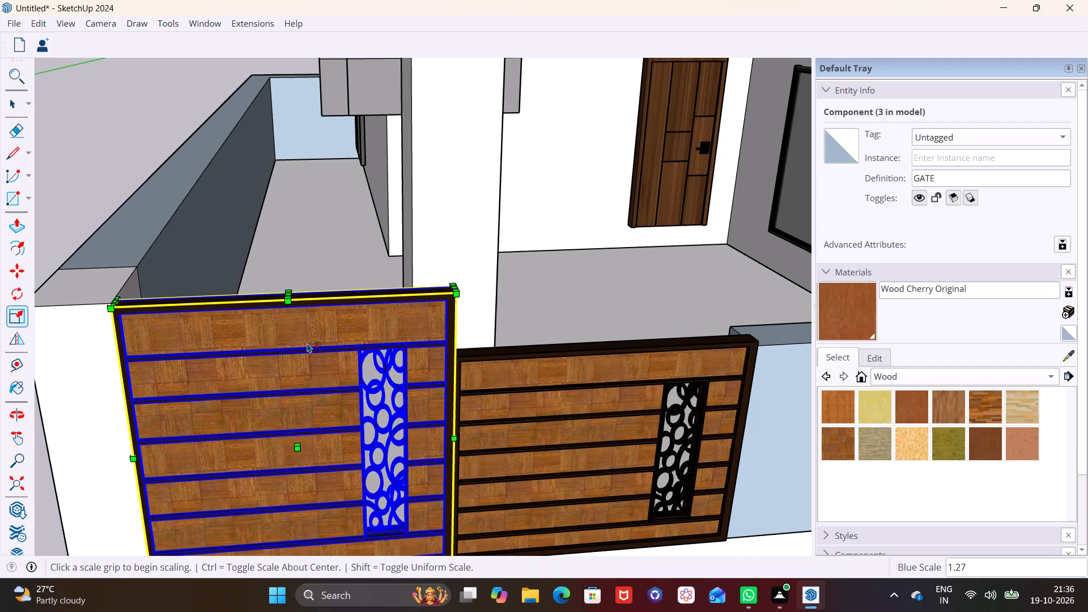
Scale the second panel of the paired gates vertically by about 1.25 to match the heightened panel beside it.
key("space")
left_click(477, 392)
middle_click_drag(537, 390, 484, 393)
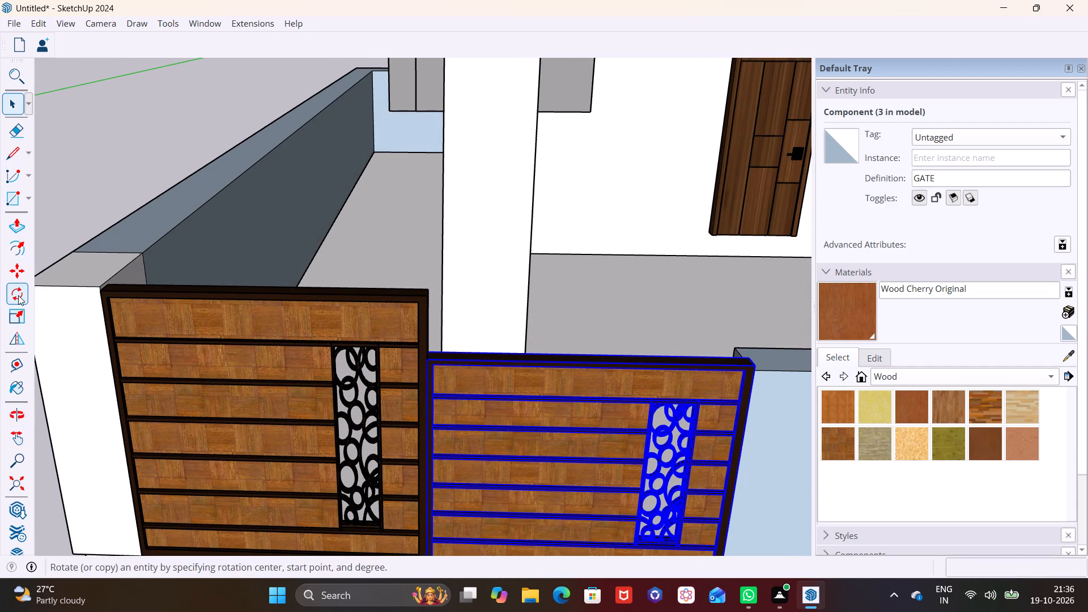
left_click(18, 311)
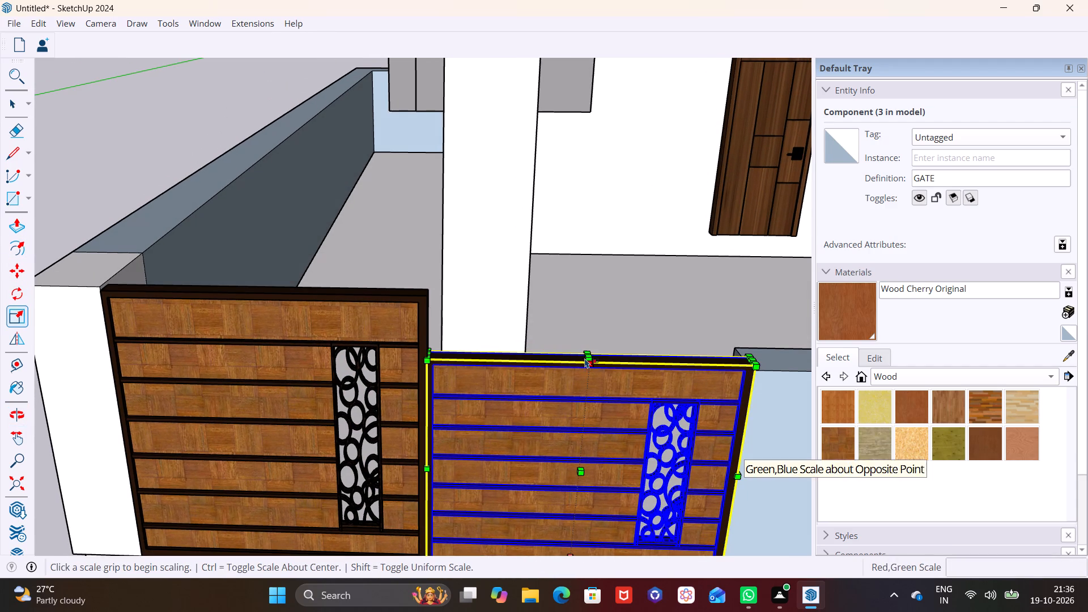
left_click(584, 355)
left_click(563, 298)
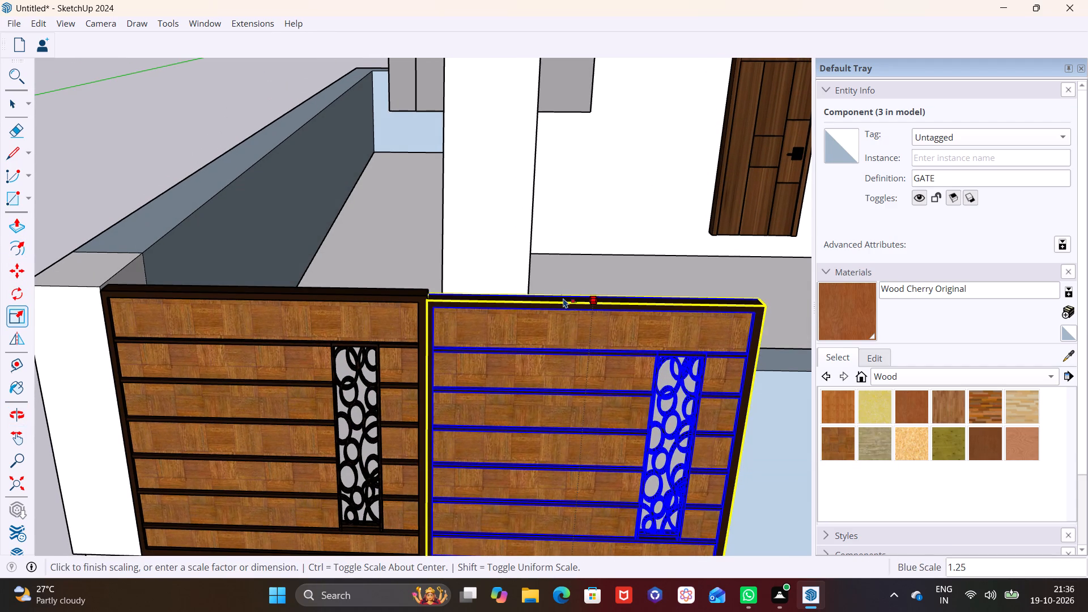
Raise the top face of the front wall section about 1' 3/4" to the height of the paired gate panels.
scroll(562, 379, "down", 6)
middle_click_drag(559, 397, 345, 440)
middle_click_drag(352, 440, 526, 271)
scroll(509, 297, "down", 2)
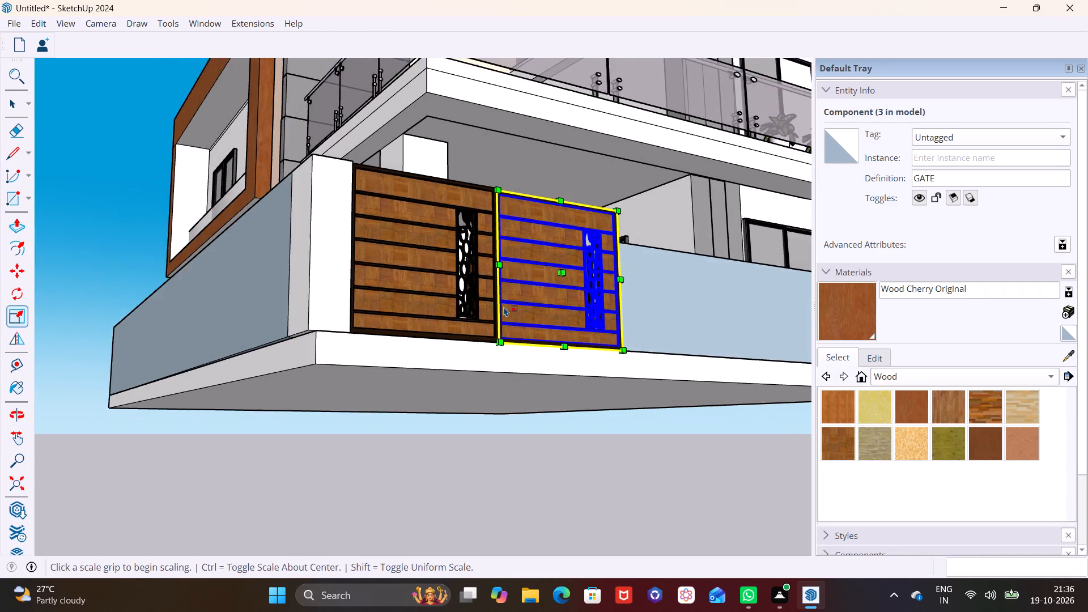
scroll(504, 307, "down", 4)
middle_click_drag(461, 335, 407, 404, "shift")
middle_click_drag(413, 384, 371, 460)
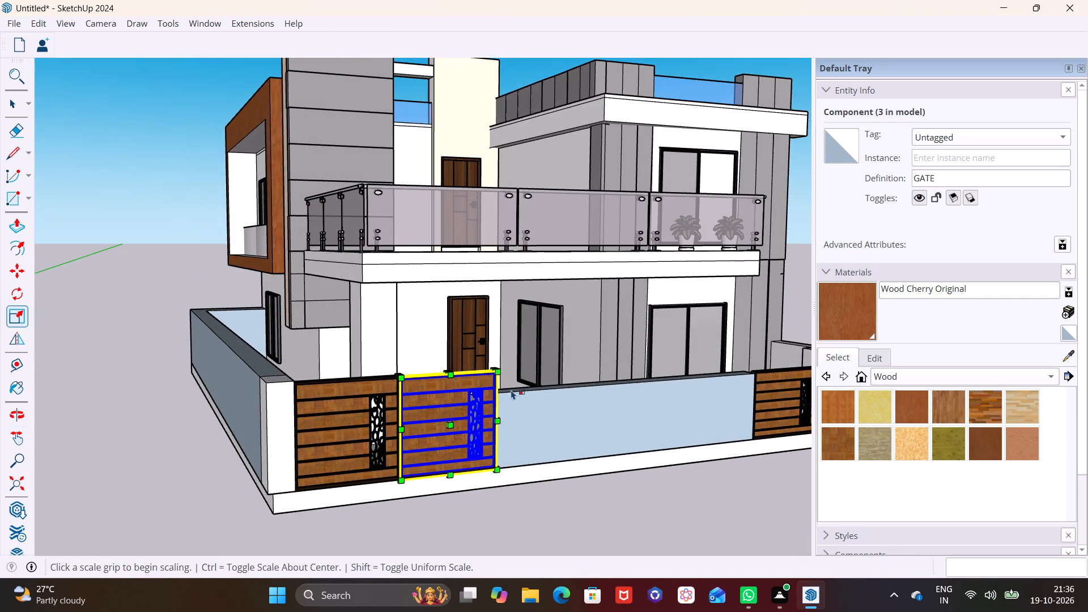
middle_click_drag(497, 393, 314, 448, "shift")
middle_click_drag(452, 445, 291, 471)
key("space")
left_click(337, 440)
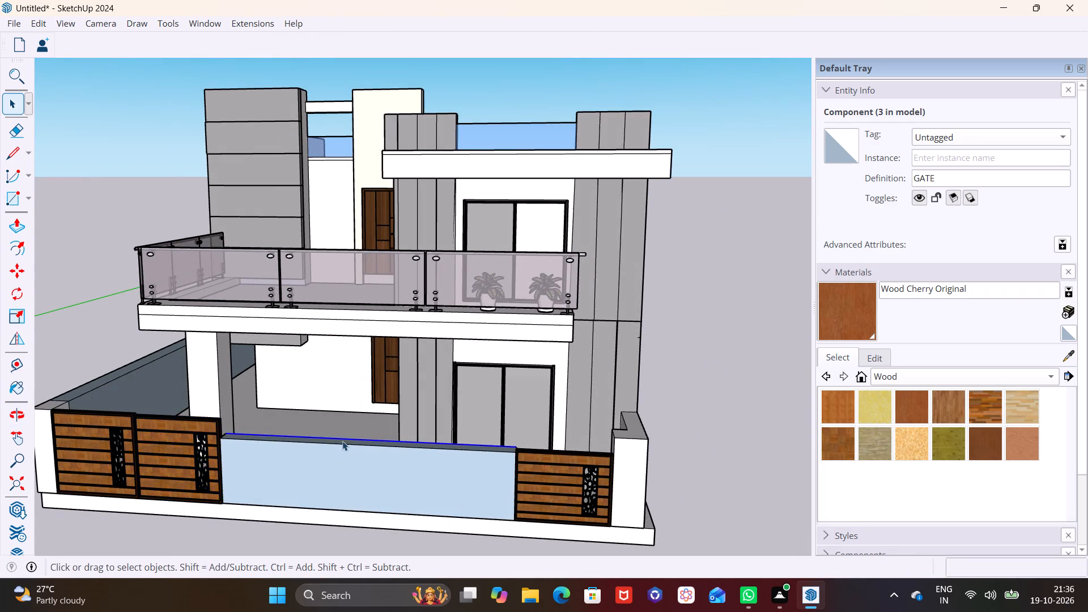
scroll(347, 443, "up", 6)
left_click(347, 444)
left_click(351, 440)
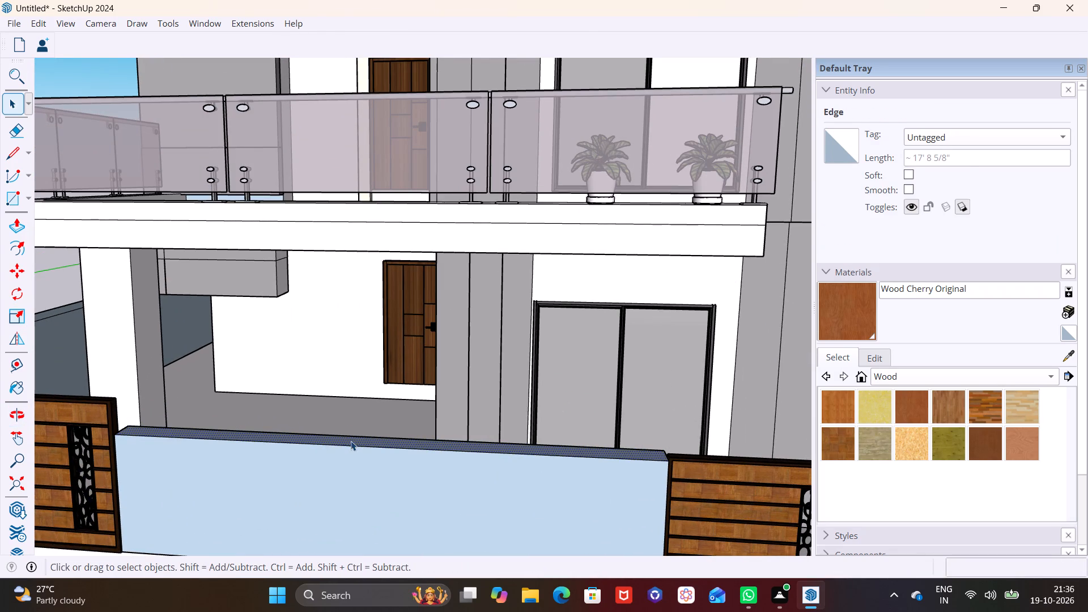
left_click(15, 230)
left_click(152, 428)
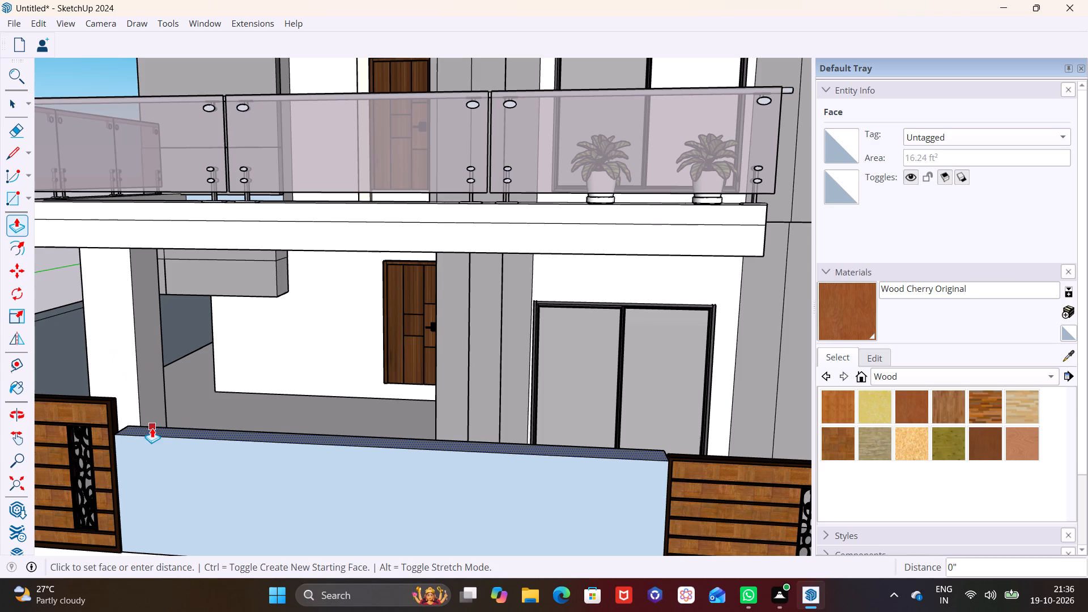
left_click(107, 401)
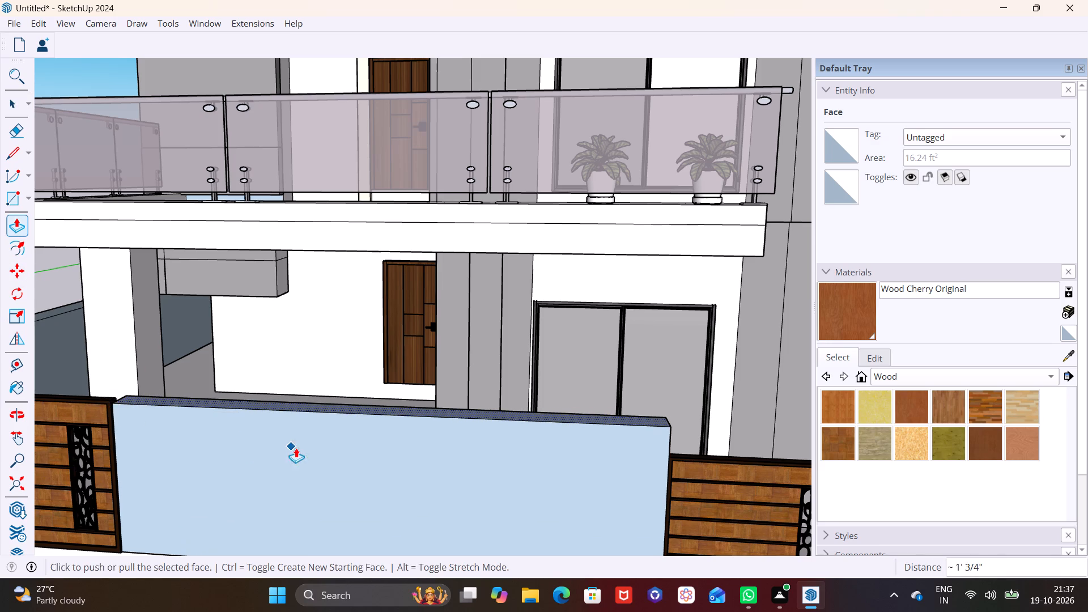
Scale the single gate panel at the front wall's far end vertically by about 1.22.
scroll(297, 448, "down", 7)
middle_click_drag(356, 468, 268, 419)
scroll(439, 431, "up", 4)
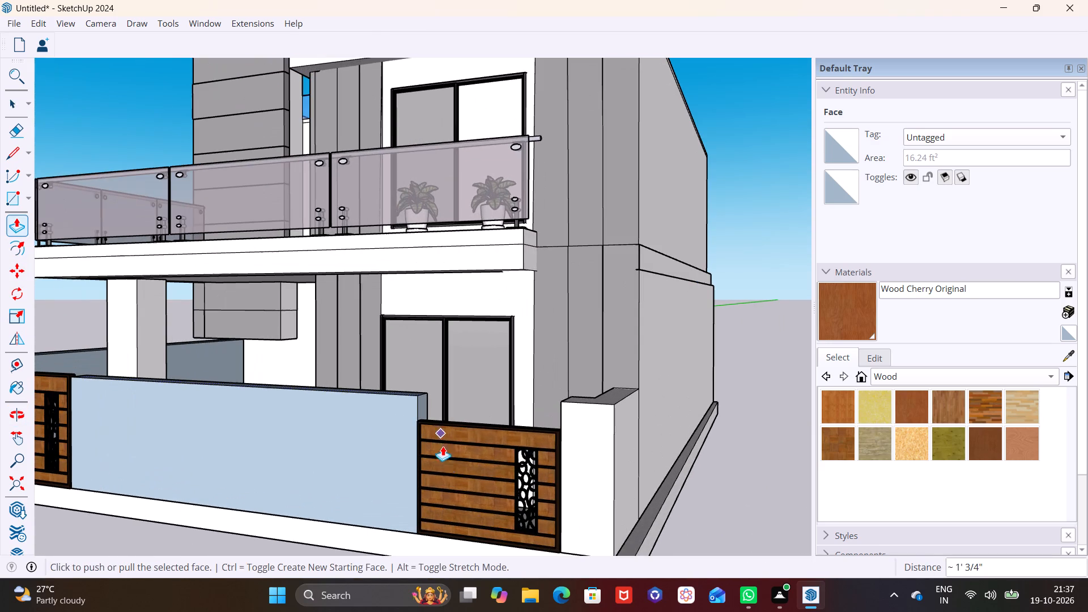
key("space")
left_click(472, 473)
middle_click_drag(478, 437, 477, 504)
left_click_drag(20, 319, 27, 320)
scroll(461, 523, "up", 3)
middle_click_drag(468, 516, 462, 324)
middle_click_drag(504, 375, 483, 491)
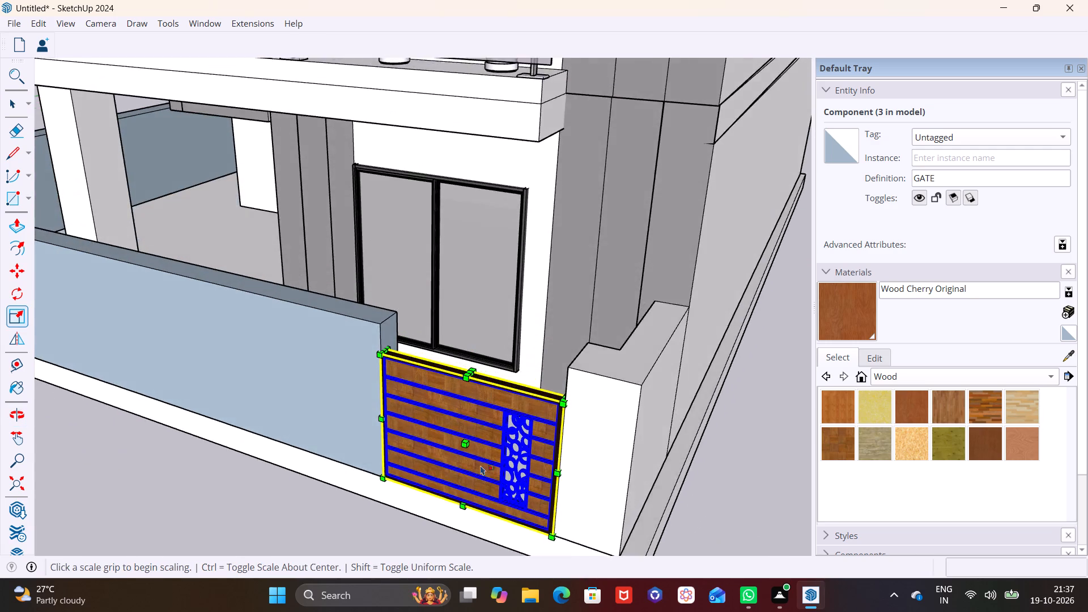
scroll(465, 406, "up", 5)
left_click(478, 355)
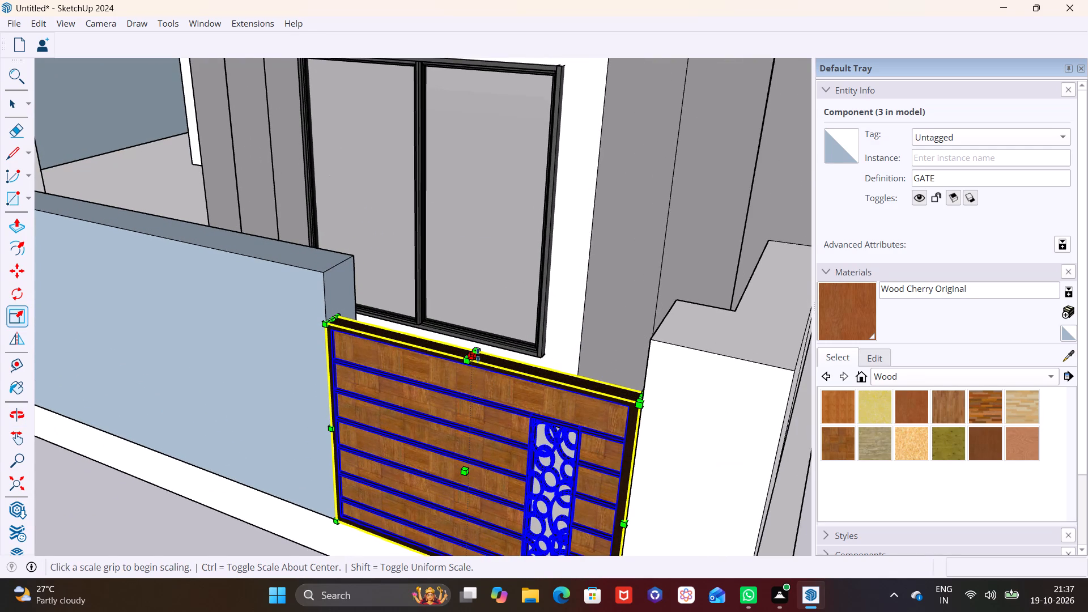
left_click(467, 303)
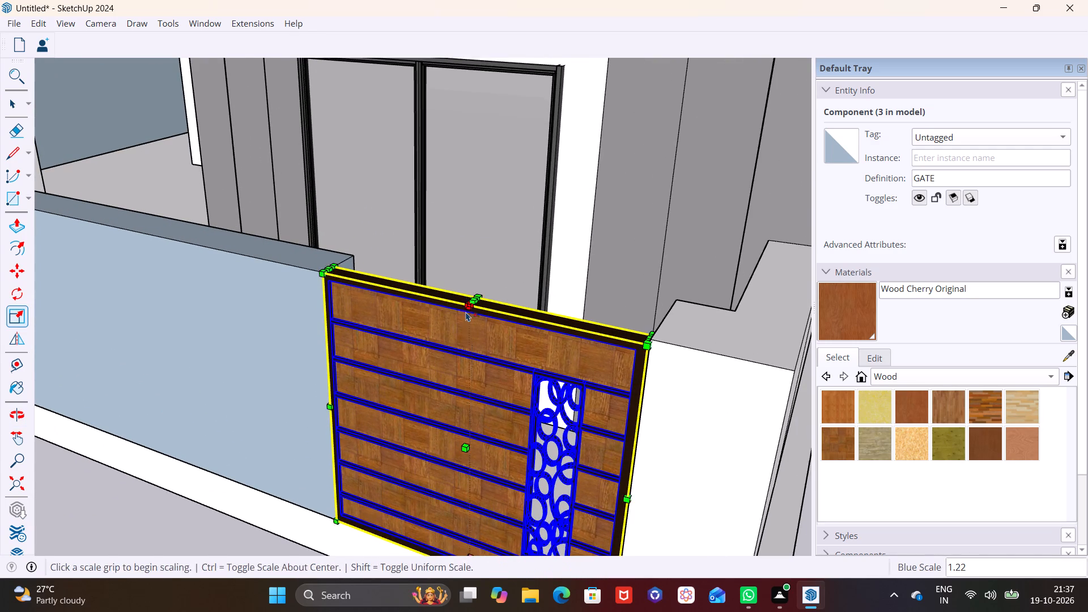
Examine the front boundary's gates and wall section from several angles for consistent height.
key("space")
scroll(484, 389, "down", 11)
middle_click_drag(484, 410, 696, 318)
scroll(600, 376, "down", 1)
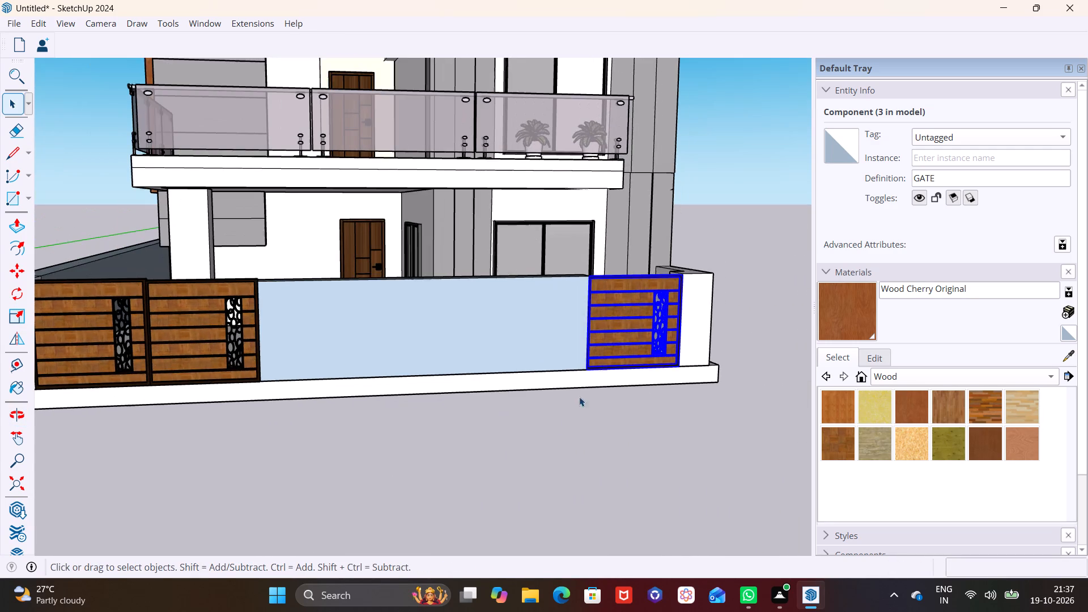
left_click(518, 457)
scroll(498, 447, "down", 4)
middle_click_drag(498, 447, 654, 393)
middle_click_drag(489, 376, 469, 394, "shift")
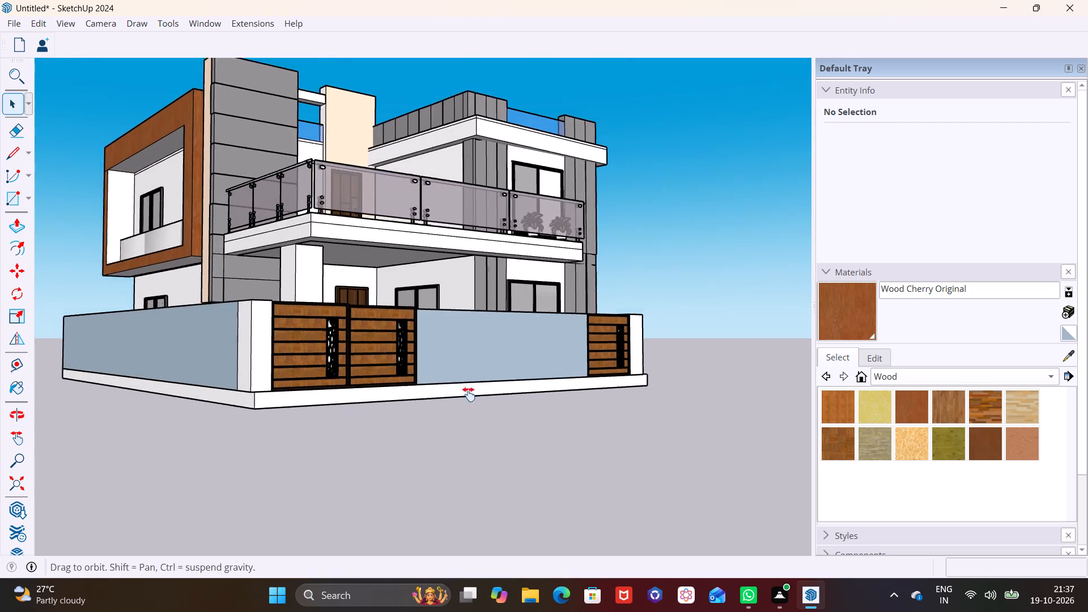
middle_click_drag(469, 394, 409, 475, "shift")
scroll(422, 404, "up", 5)
middle_click_drag(454, 429, 397, 444)
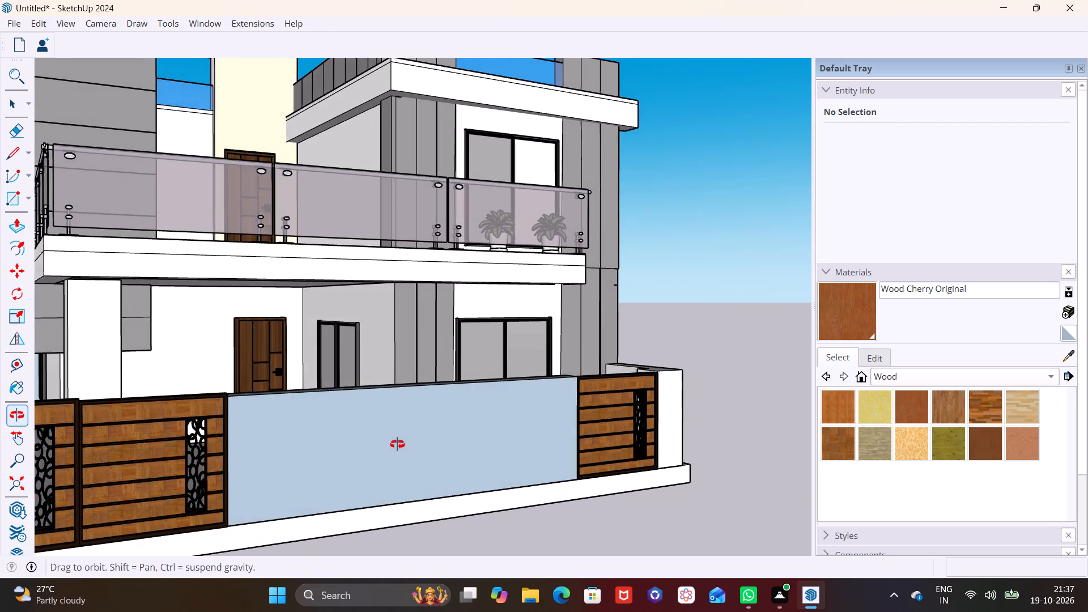
middle_click_drag(397, 444, 389, 436)
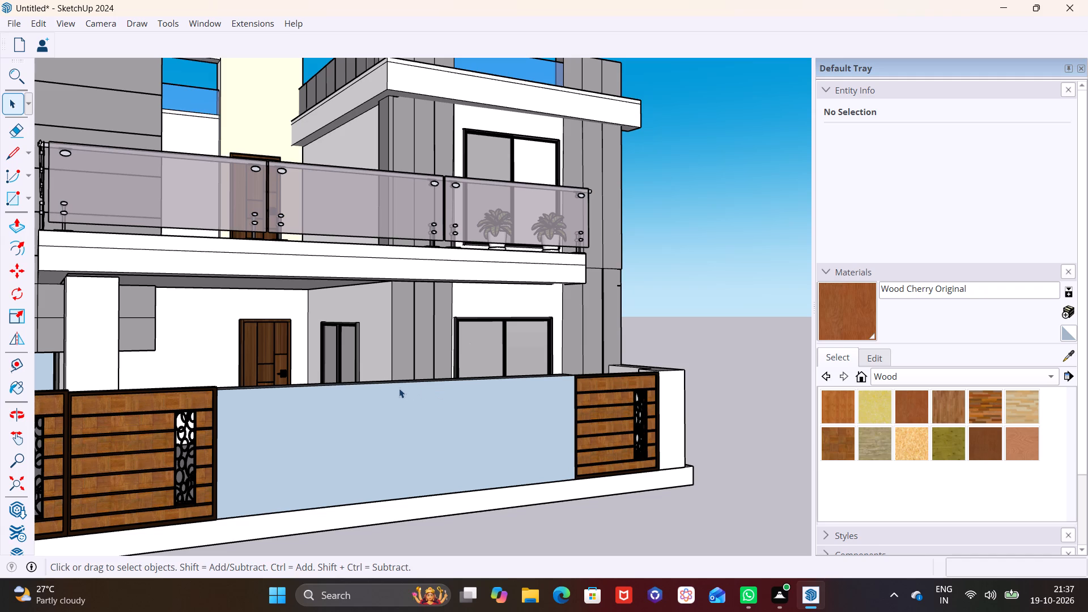
middle_click_drag(458, 415, 416, 396)
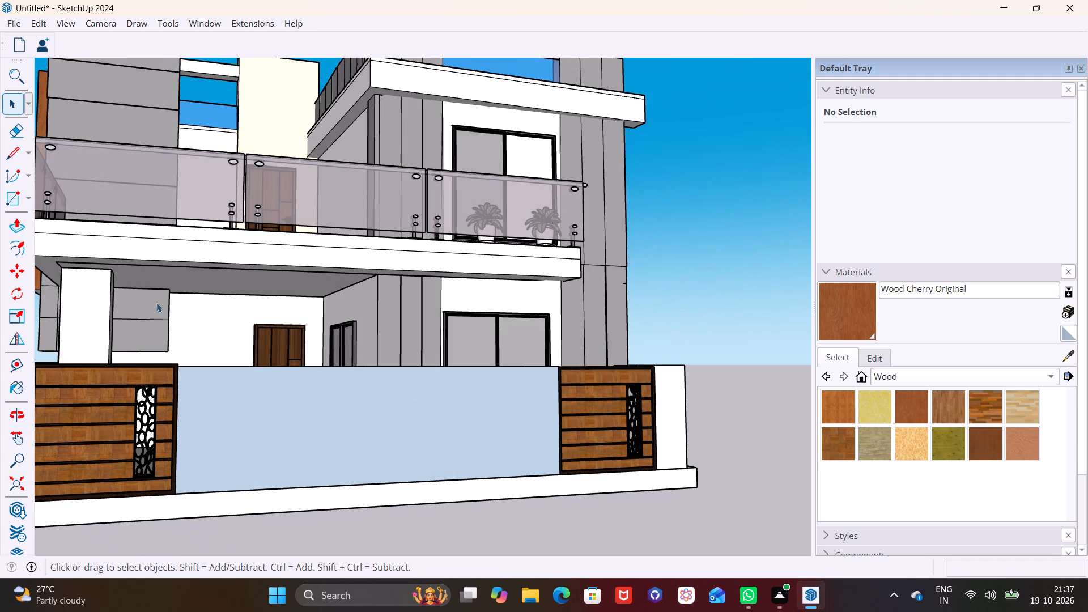
Draw a full-height vertical rectangle about 1' 9/16" by 5' 2 5/16" on the front wall section near the single gate.
left_click(33, 197)
left_click(32, 197)
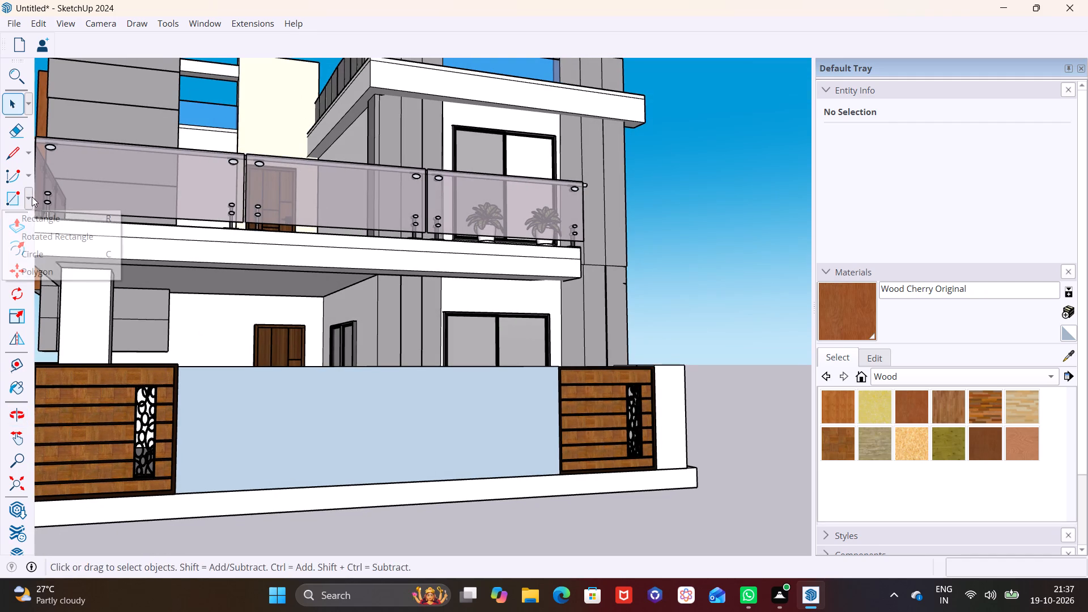
left_click(45, 220)
middle_click_drag(467, 423, 452, 508)
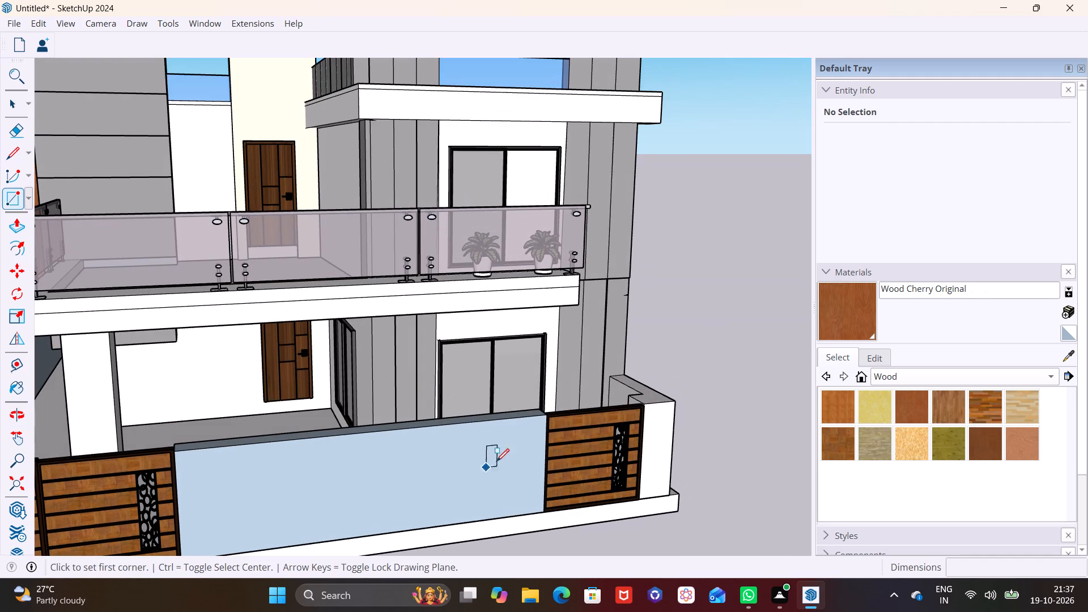
left_click(524, 420)
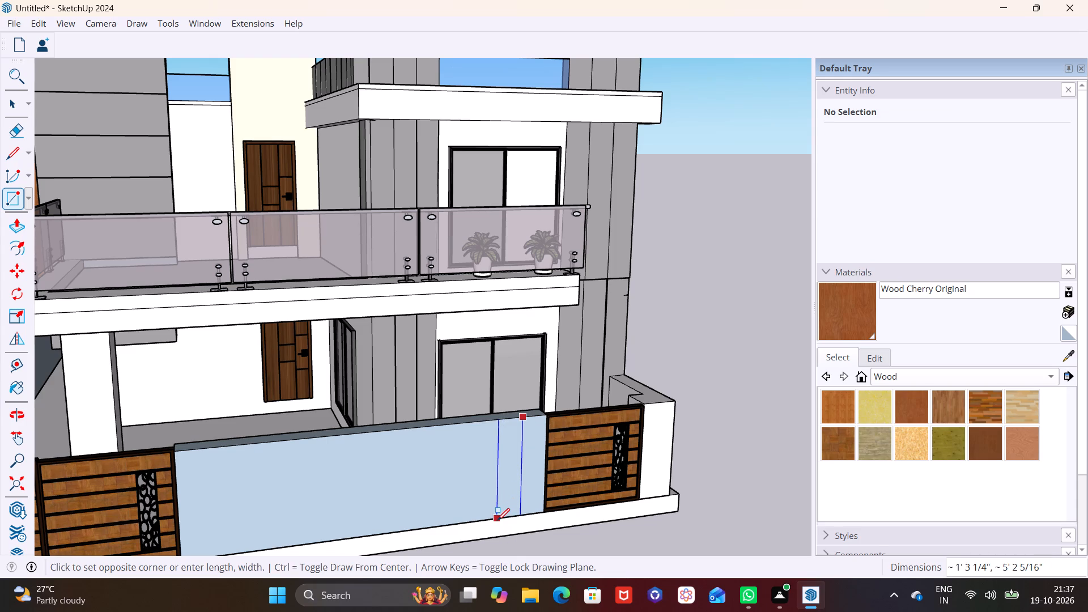
left_click(501, 518)
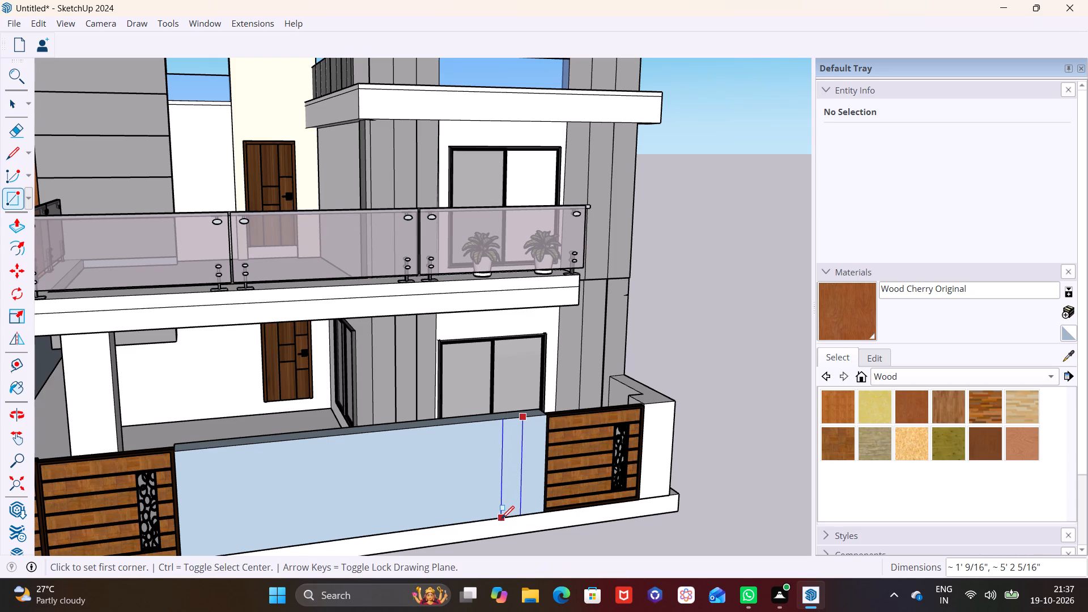
Group the narrow vertical rectangle's face and edges on the front wall section.
key("space")
left_click(516, 499)
left_click(512, 495)
double_click(509, 491)
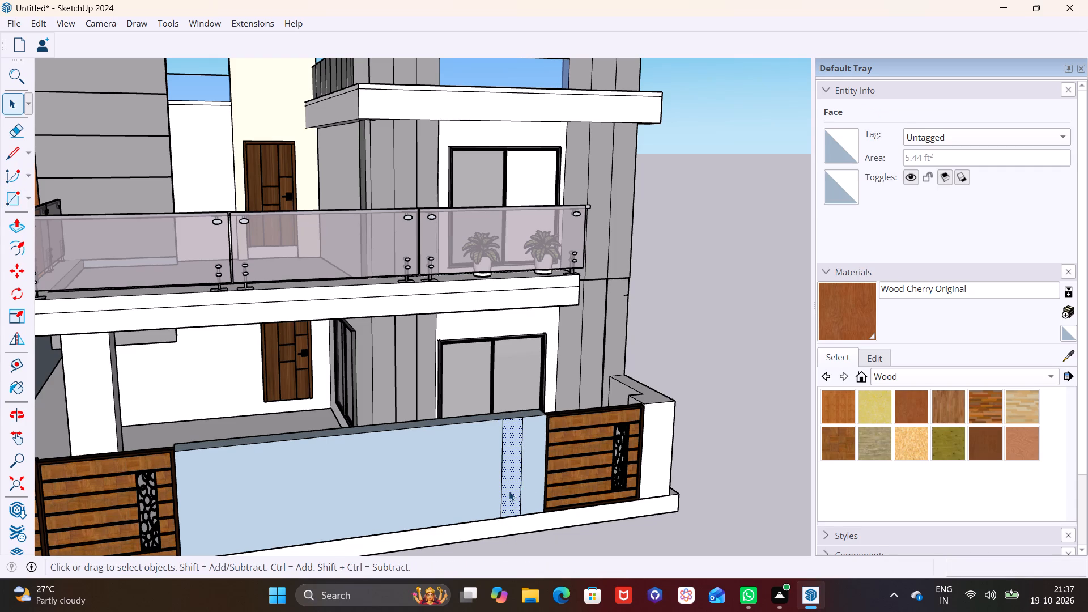
right_click(509, 490)
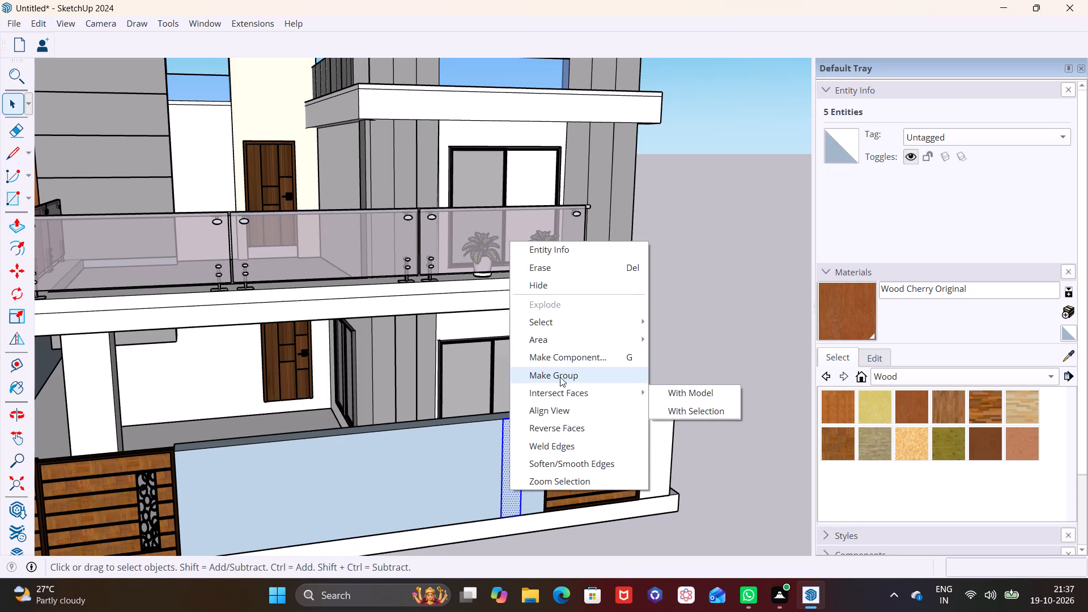
left_click(560, 377)
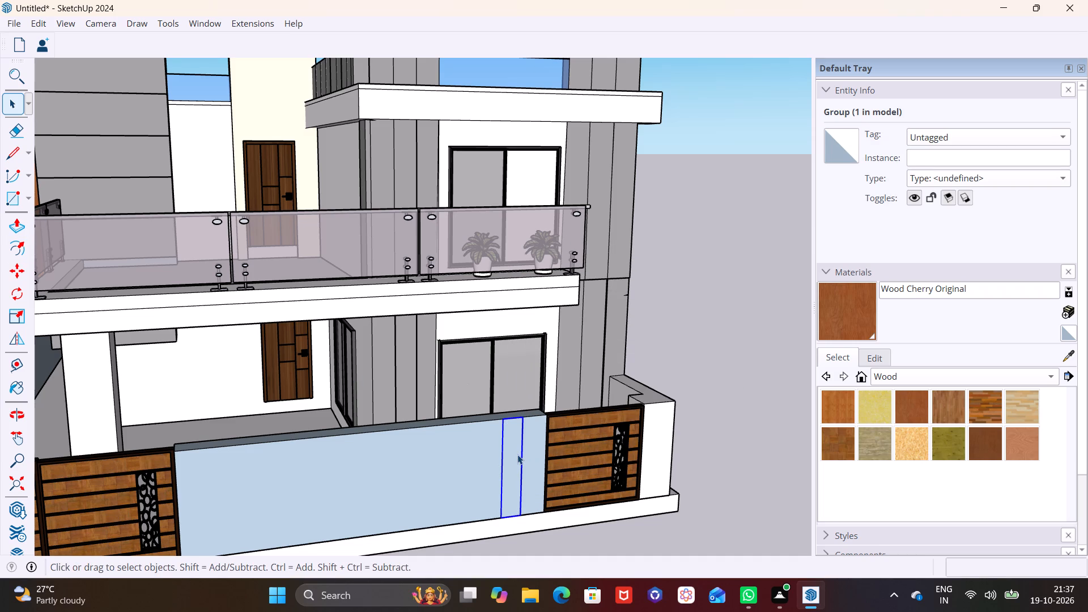
Extrude the narrow rectangle inside its group outward about 6 7/16" to form a vertical fin on the front wall.
triple_click(517, 454)
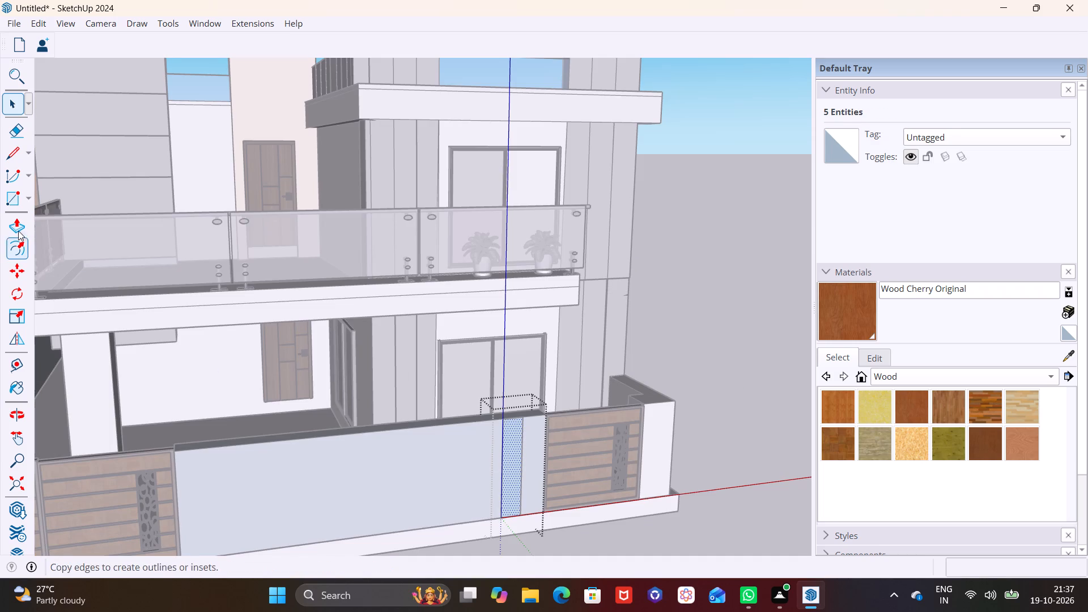
left_click(19, 229)
left_click(512, 445)
left_click(517, 447)
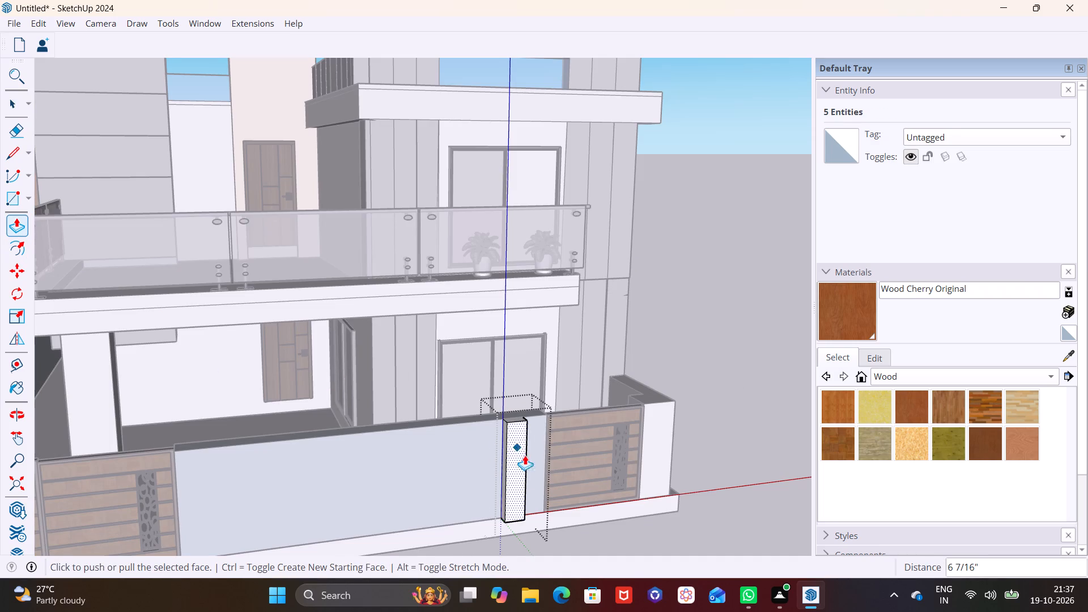
key("space")
left_click(648, 532)
Make three copies of the fin inside its group, spaced about 2' apart along the front wall towards the paired gates.
middle_click_drag(617, 514, 598, 439)
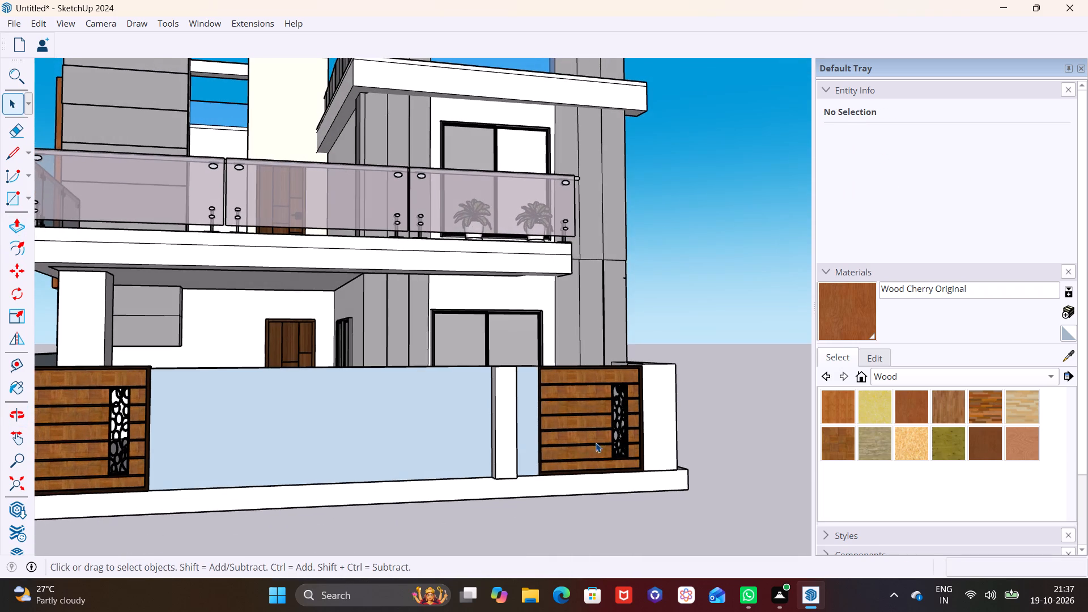
left_click(507, 442)
left_click(517, 447)
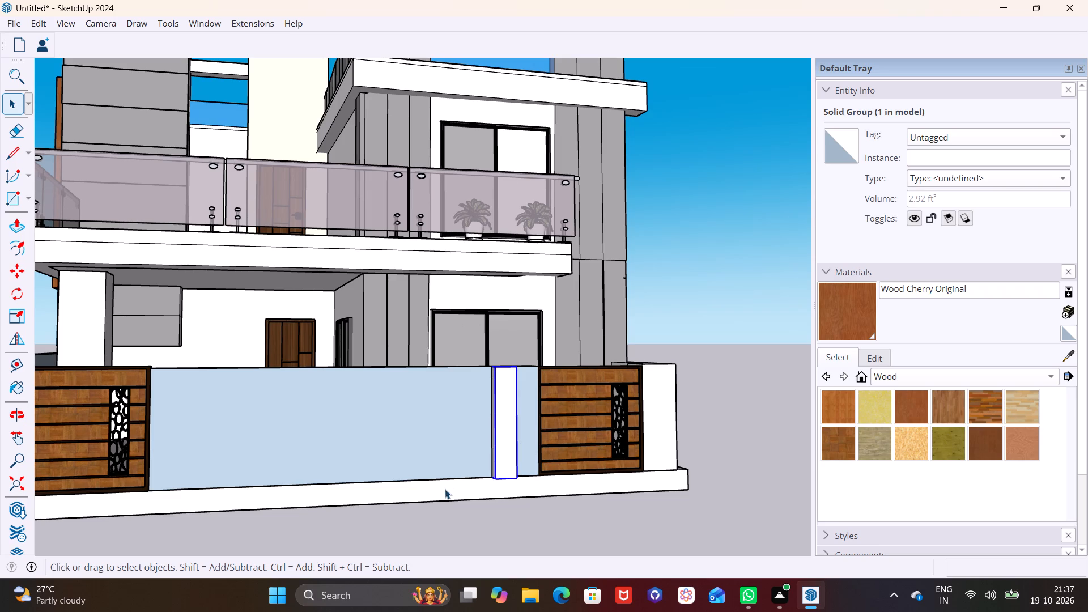
scroll(522, 458, "up", 6)
middle_click_drag(511, 475, 627, 487)
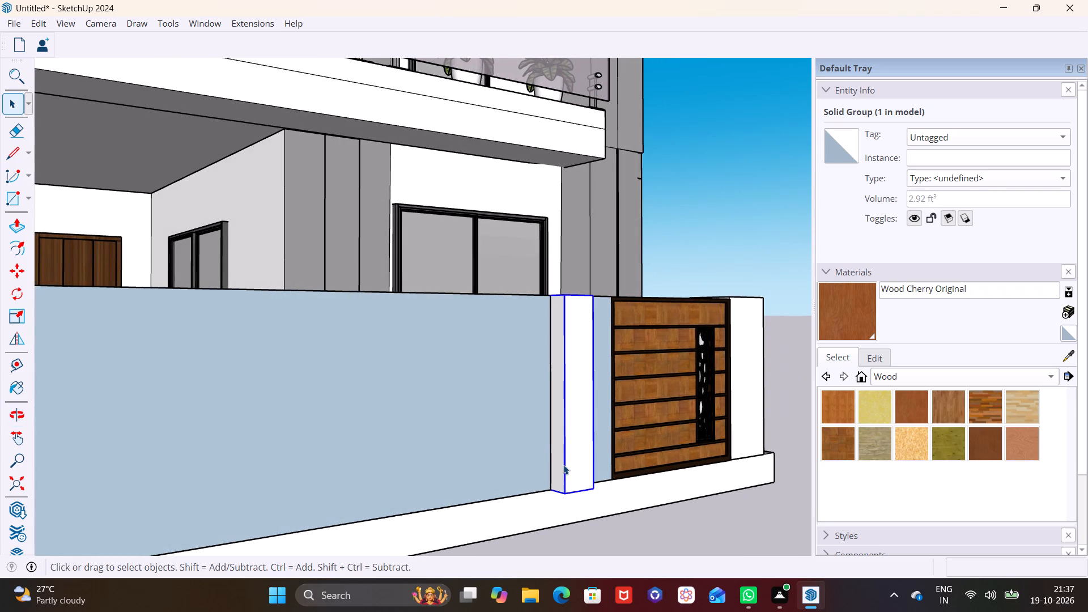
double_click(563, 457)
left_click(563, 456)
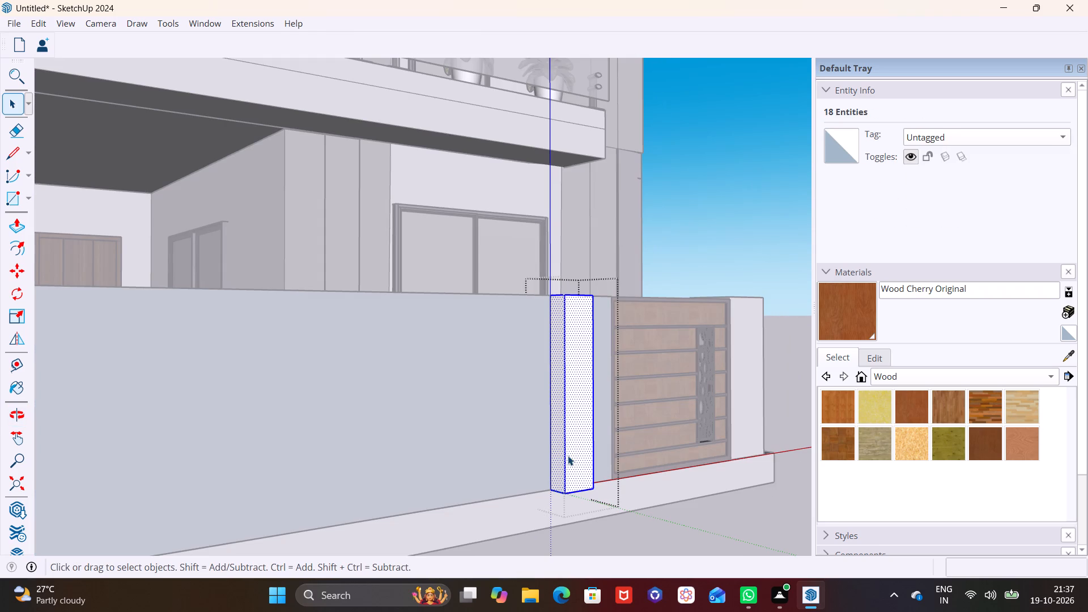
key("m")
left_click(551, 487)
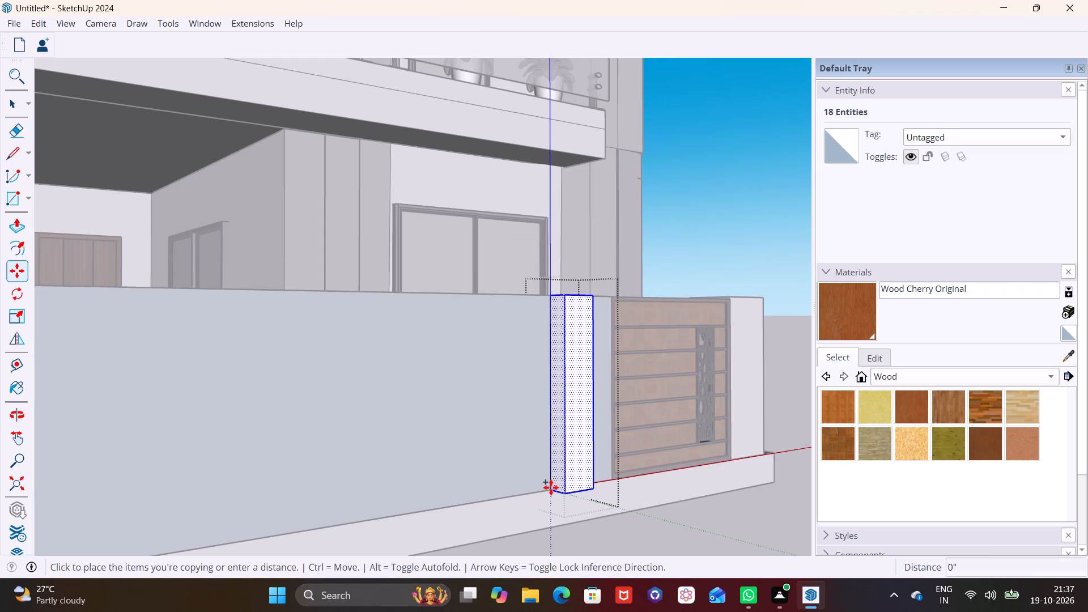
left_click(488, 495)
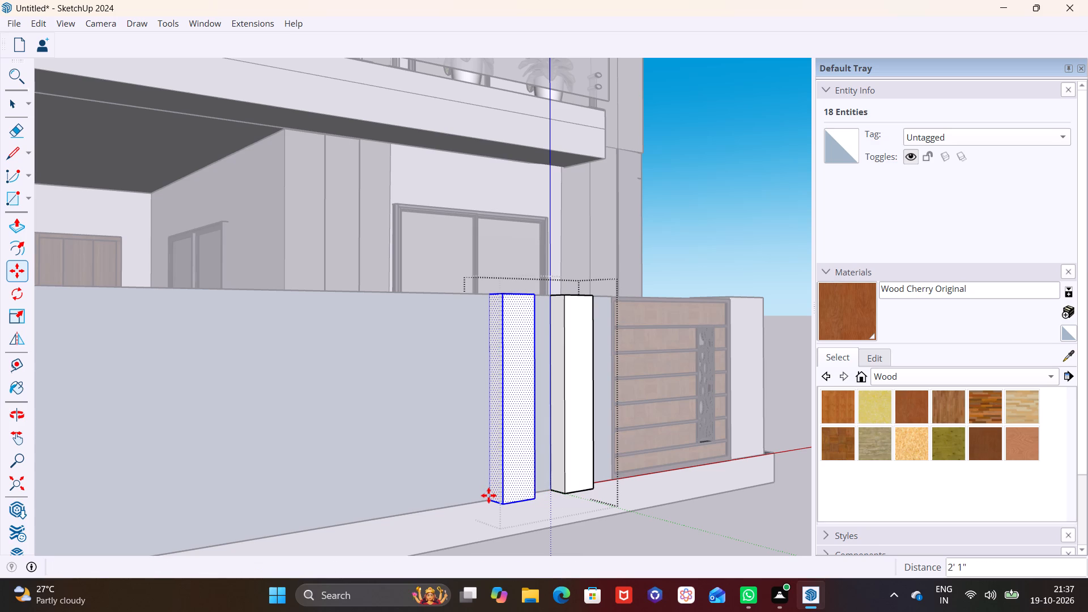
left_click(488, 498)
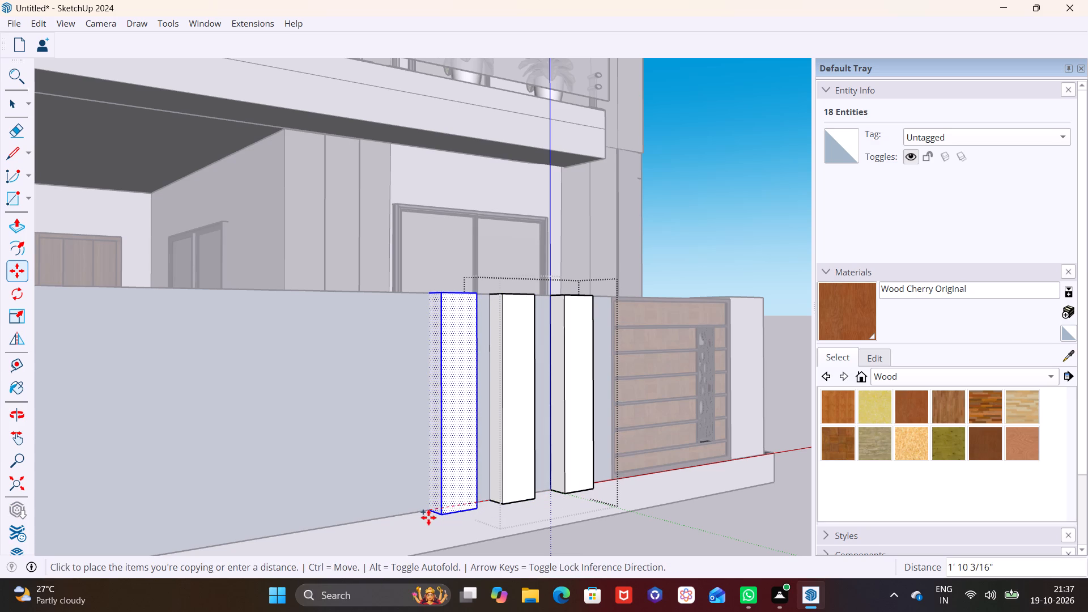
left_click(428, 517)
left_click(426, 517)
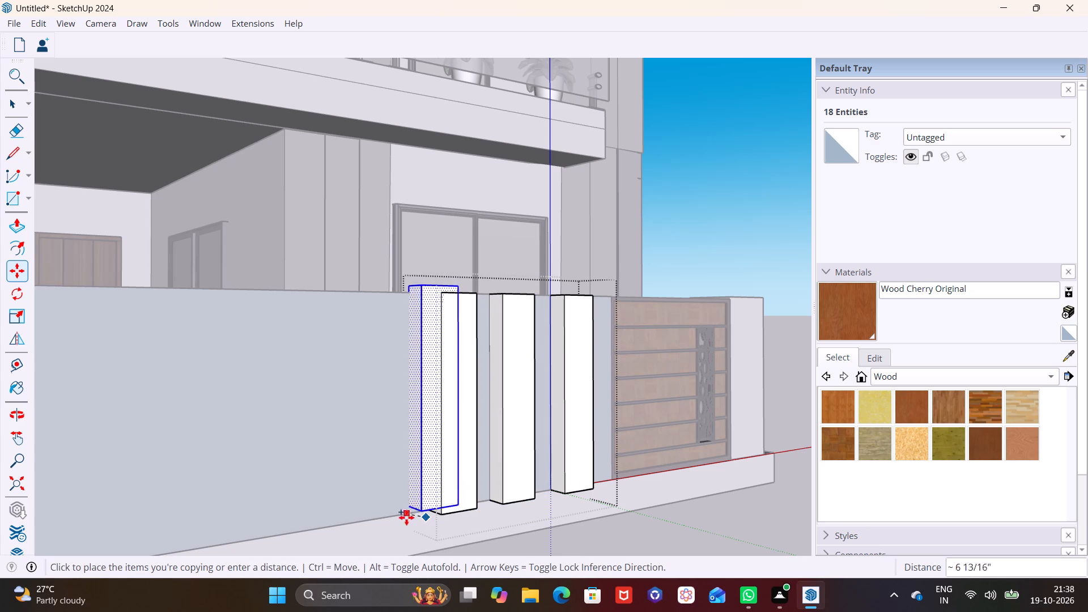
left_click(360, 531)
key("space")
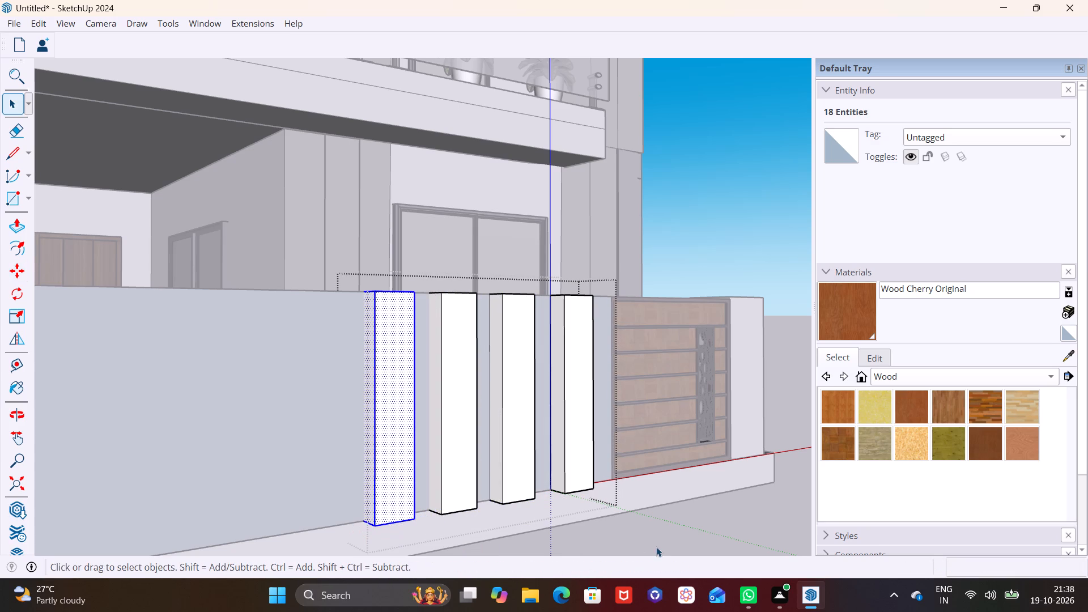
left_click(656, 547)
Examine the row of vertical fins against the whole front elevation.
scroll(659, 500, "down", 6)
scroll(524, 526, "down", 1)
middle_click_drag(683, 490, 659, 498)
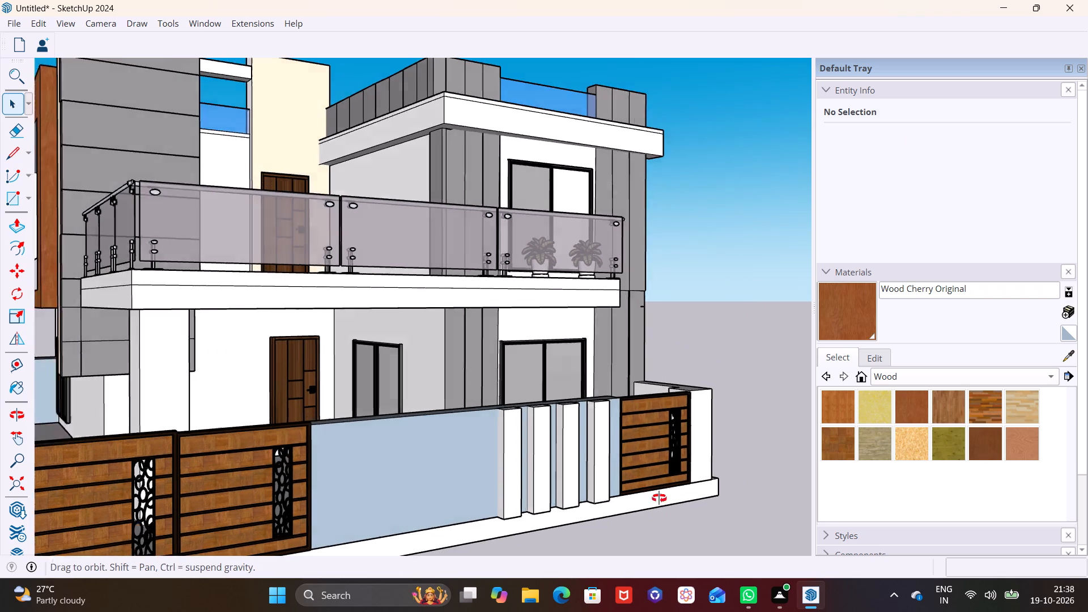
middle_click_drag(659, 498, 584, 516)
scroll(597, 497, "down", 9)
middle_click_drag(601, 498, 680, 458)
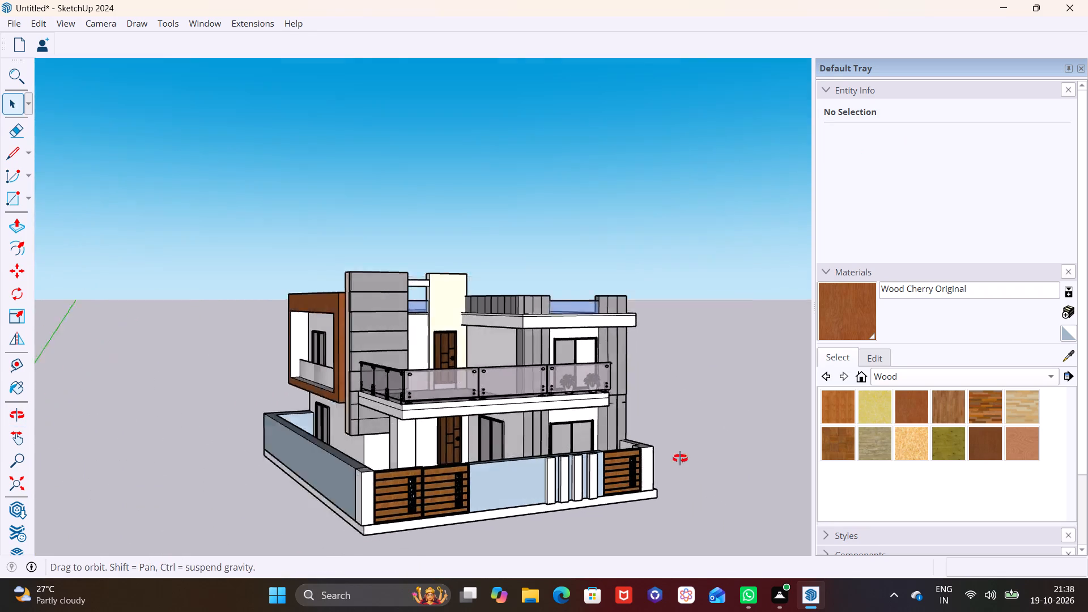
middle_click_drag(680, 458, 733, 441)
Copy the end fin inside the group once more along the front wall towards the paired gates, keeping similar spacing.
scroll(494, 457, "up", 7)
middle_click_drag(620, 484, 543, 479)
scroll(560, 483, "up", 5)
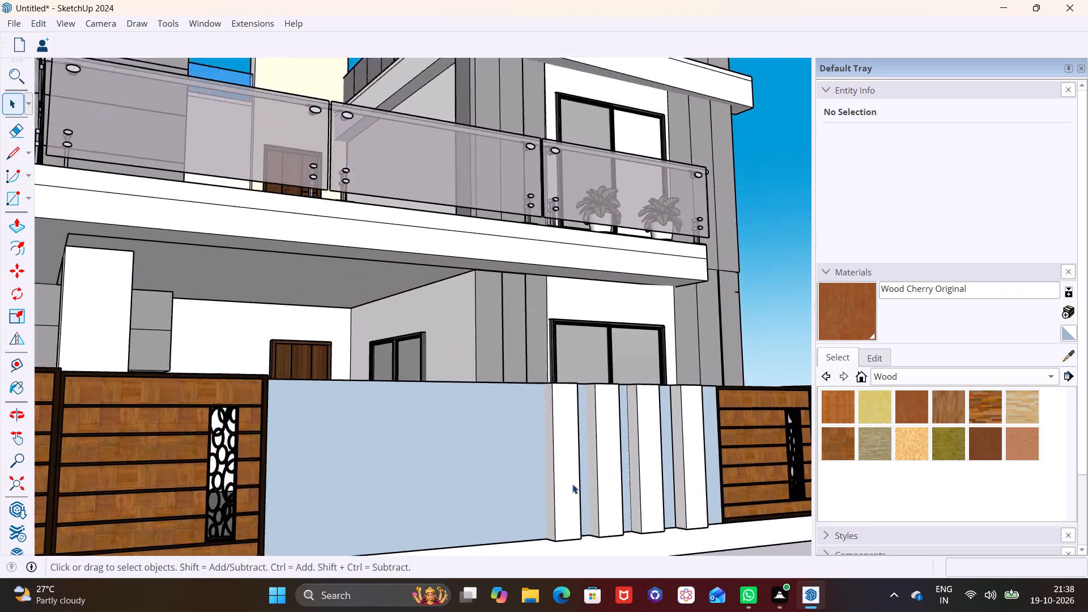
scroll(572, 484, "up", 1)
middle_click_drag(608, 498, 713, 537)
double_click(649, 509)
middle_click_drag(649, 509, 573, 479)
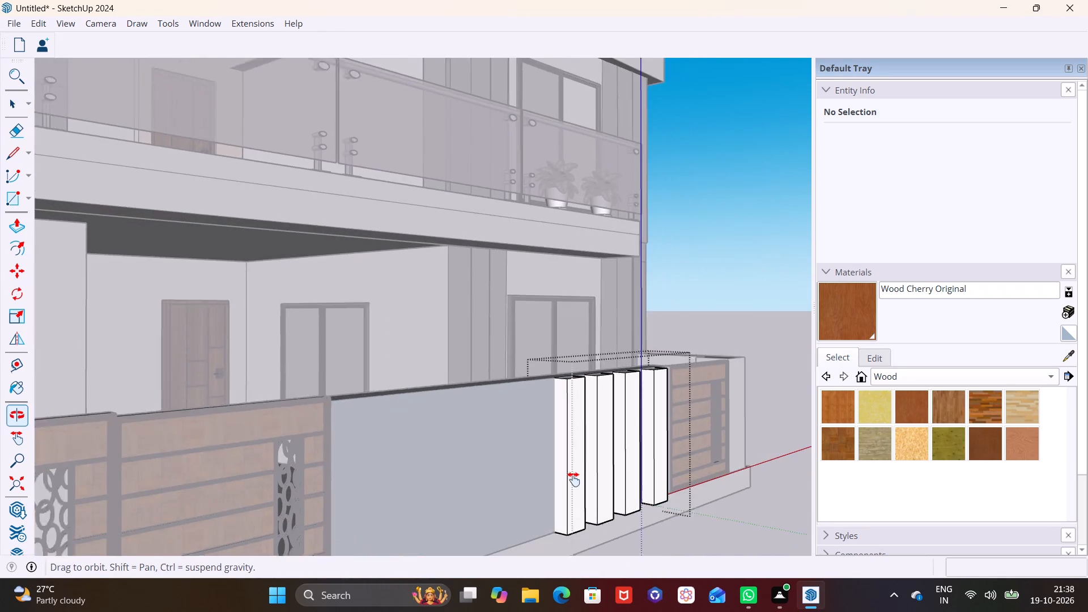
middle_click_drag(573, 479, 548, 466)
double_click(546, 467)
left_click(546, 468)
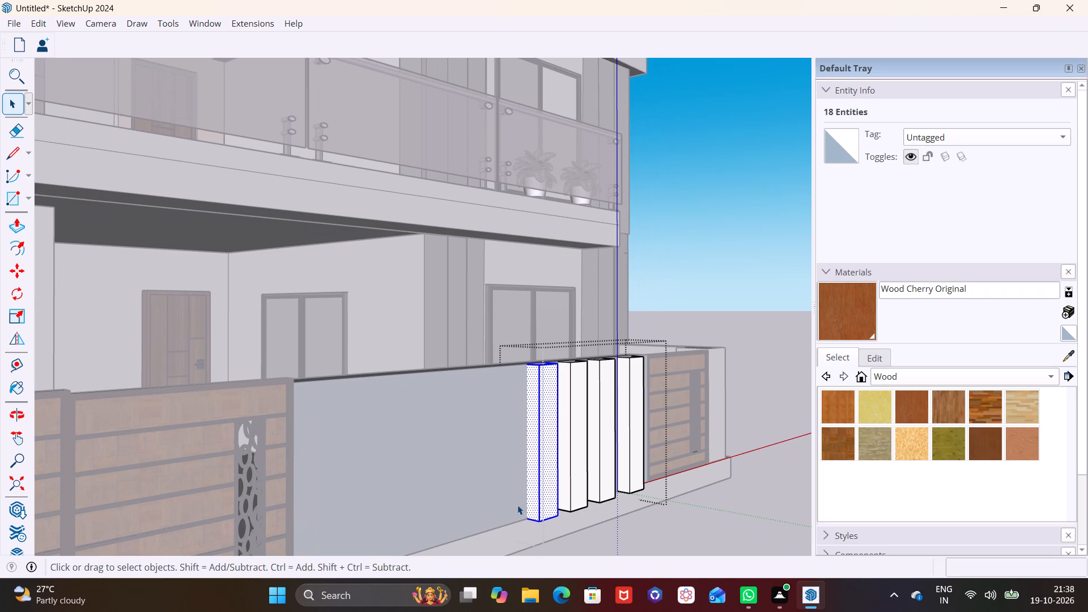
key("m")
left_click(528, 518)
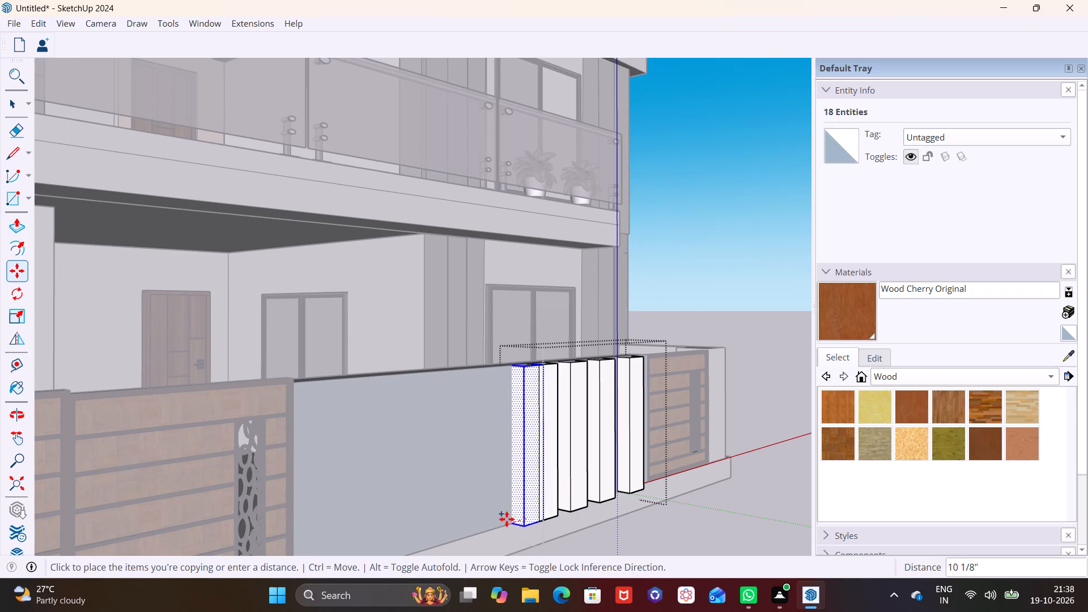
left_click(492, 521)
key("space")
middle_click_drag(686, 505, 504, 527)
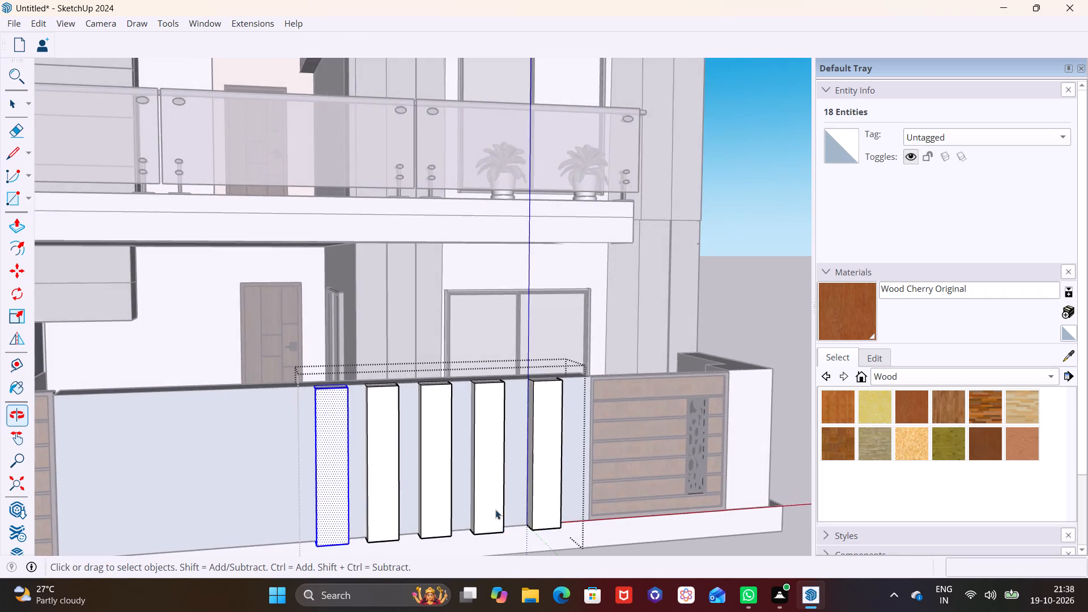
scroll(499, 489, "down", 6)
left_click(705, 459)
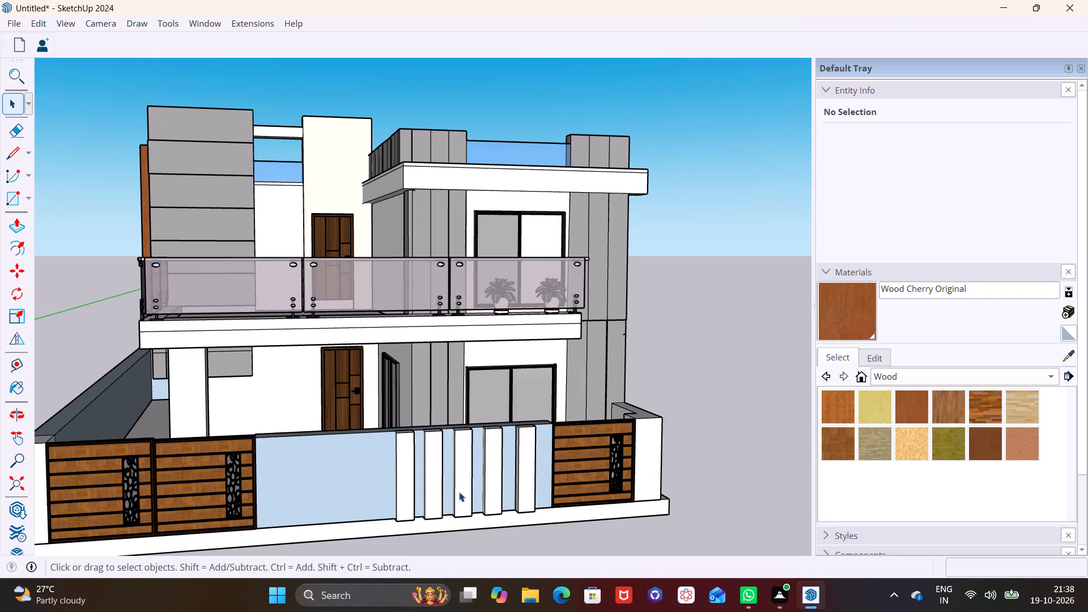
Paint the front boundary wall, including the sections between the fins and beside the single gate, with Color M06.
scroll(472, 483, "down", 4)
middle_click_drag(483, 494, 489, 446)
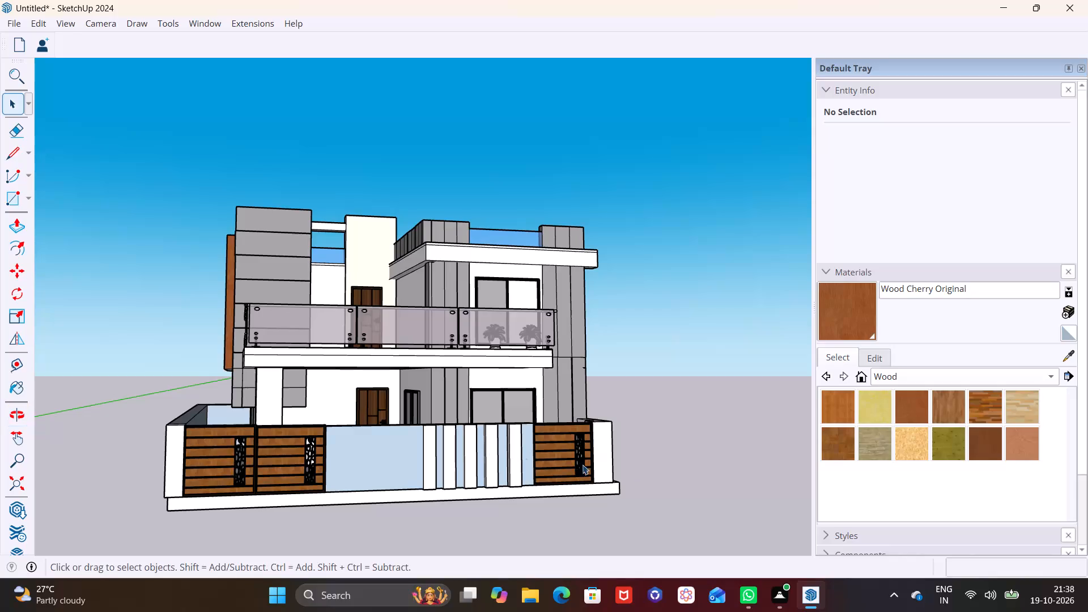
left_click(702, 462)
scroll(488, 481, "up", 4)
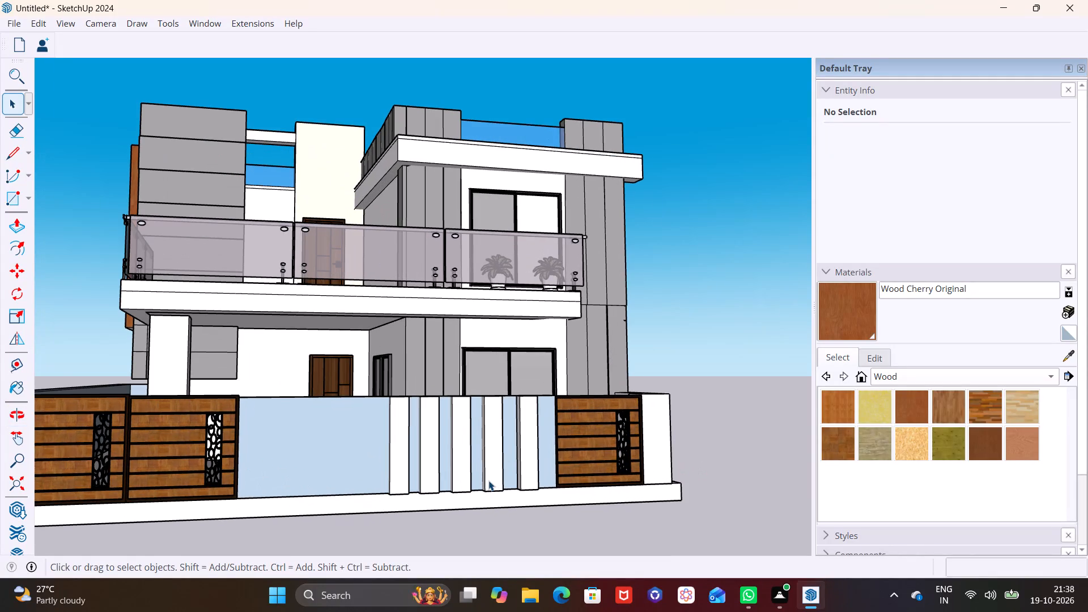
left_click(929, 376)
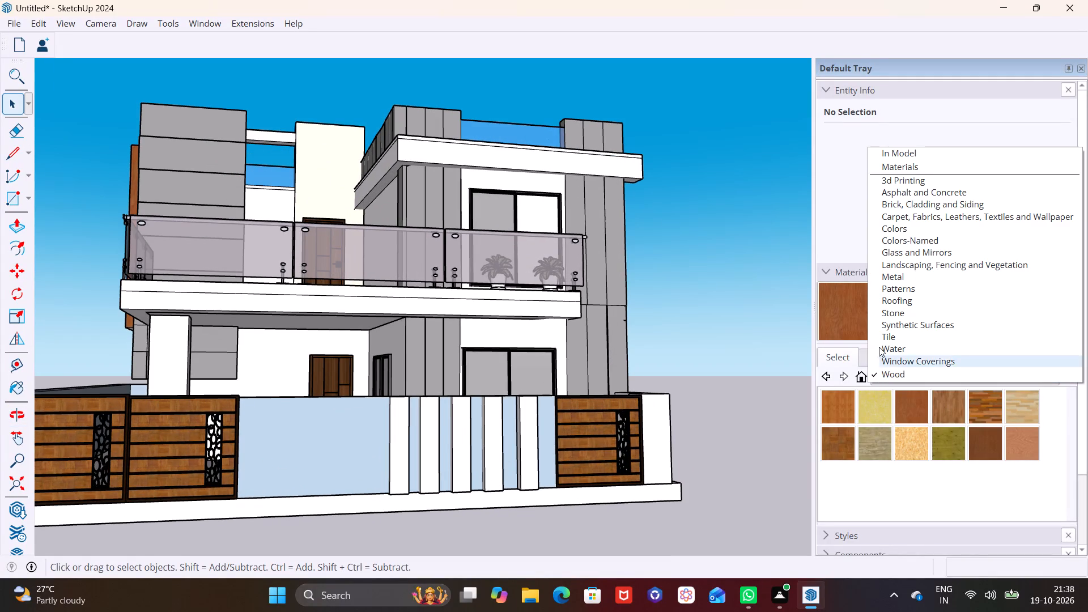
left_click(924, 235)
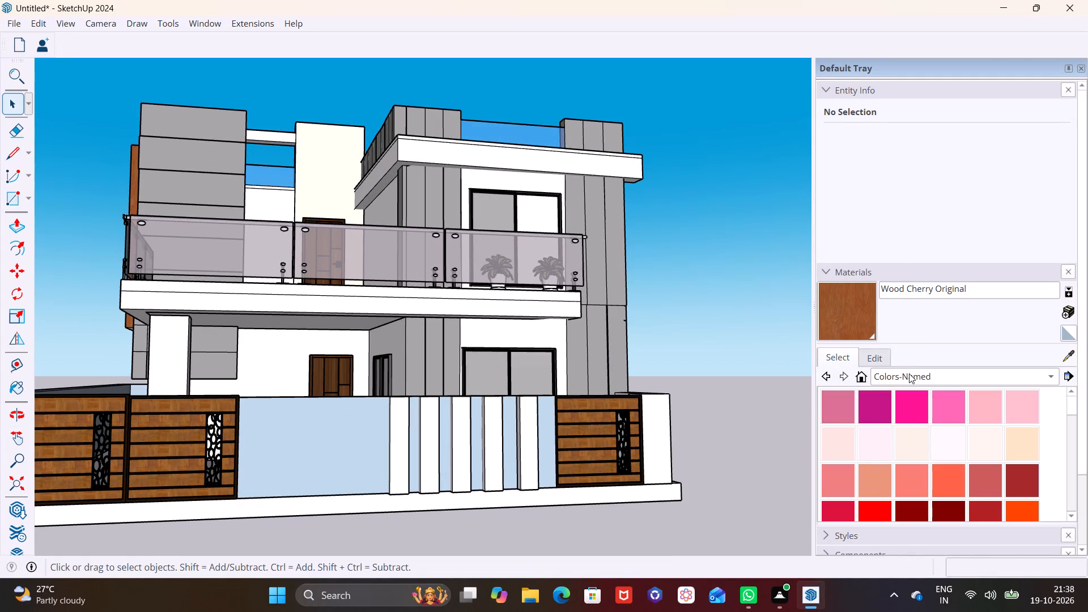
left_click(909, 373)
left_click(920, 360)
scroll(902, 399, "down", 20)
scroll(902, 399, "down", 2)
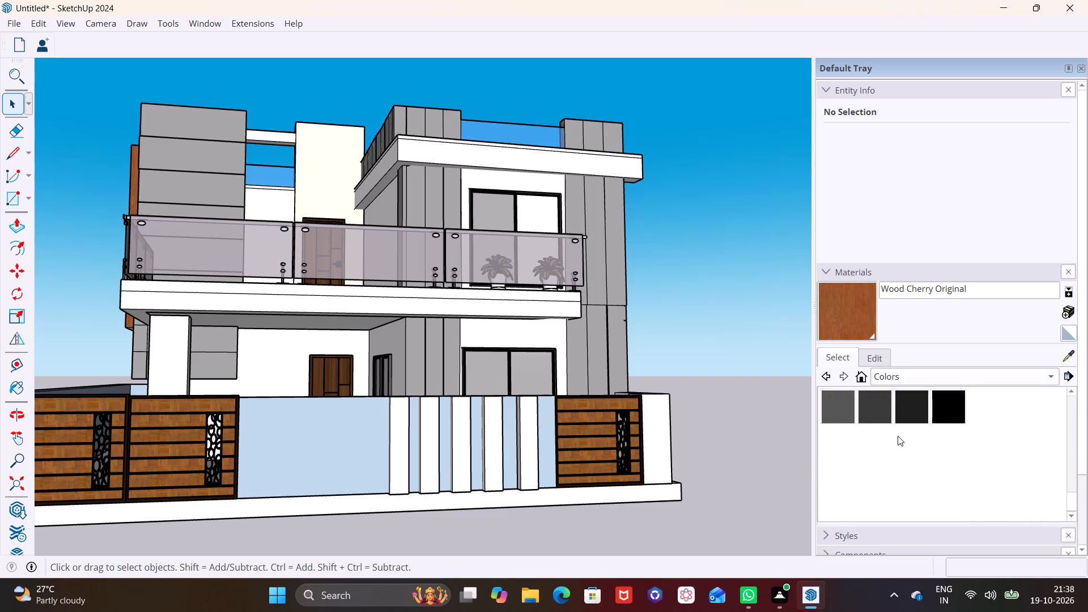
left_click(833, 409)
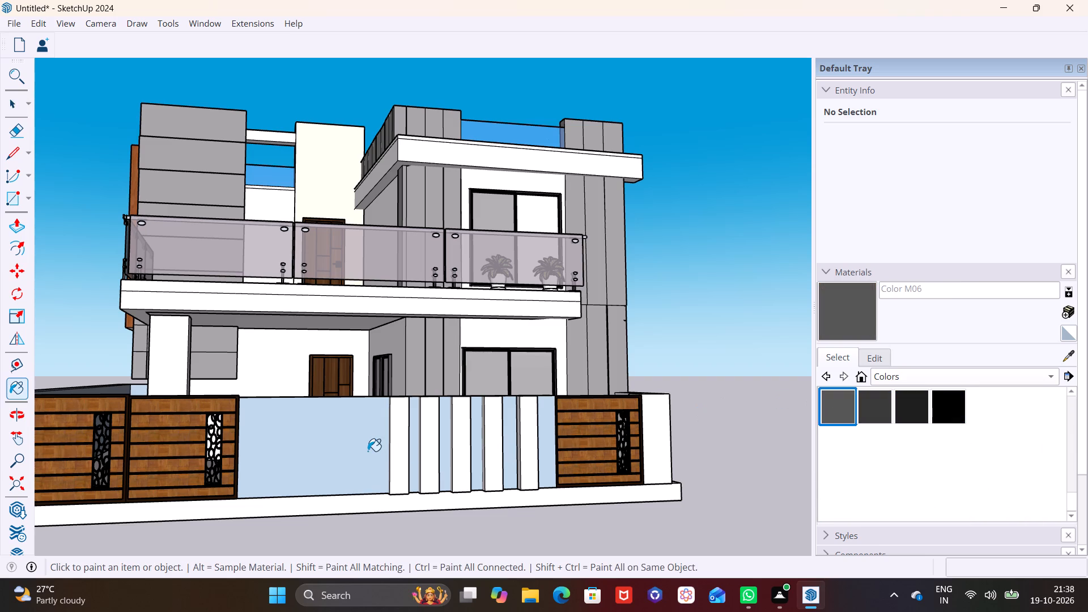
left_click(368, 450)
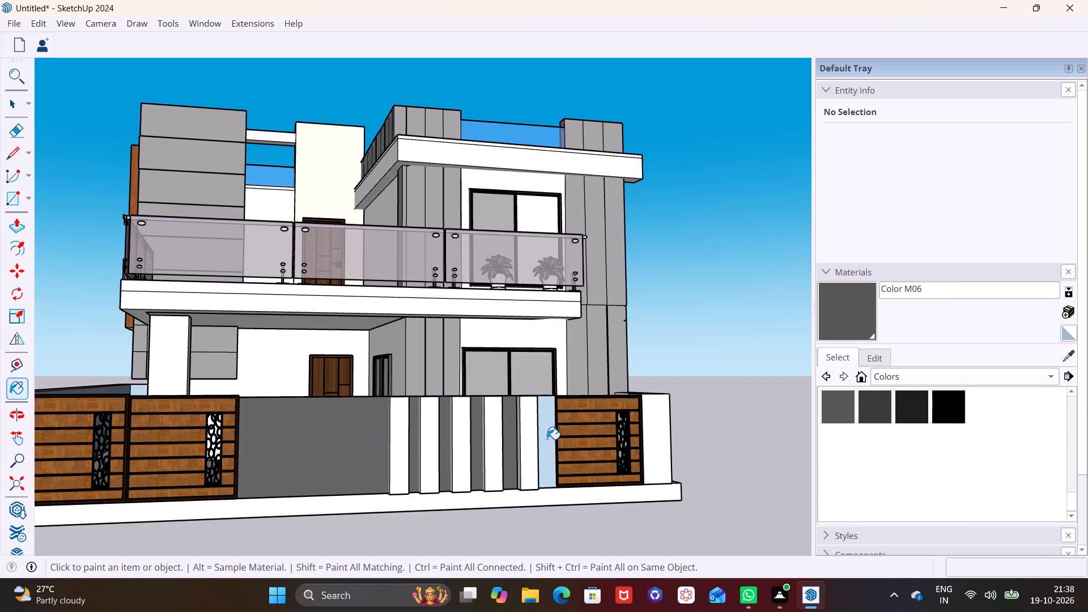
left_click(547, 439)
Paint the group of vertical fins on the front wall with the darker grey Color M07.
scroll(551, 439, "up", 3)
left_click(877, 414)
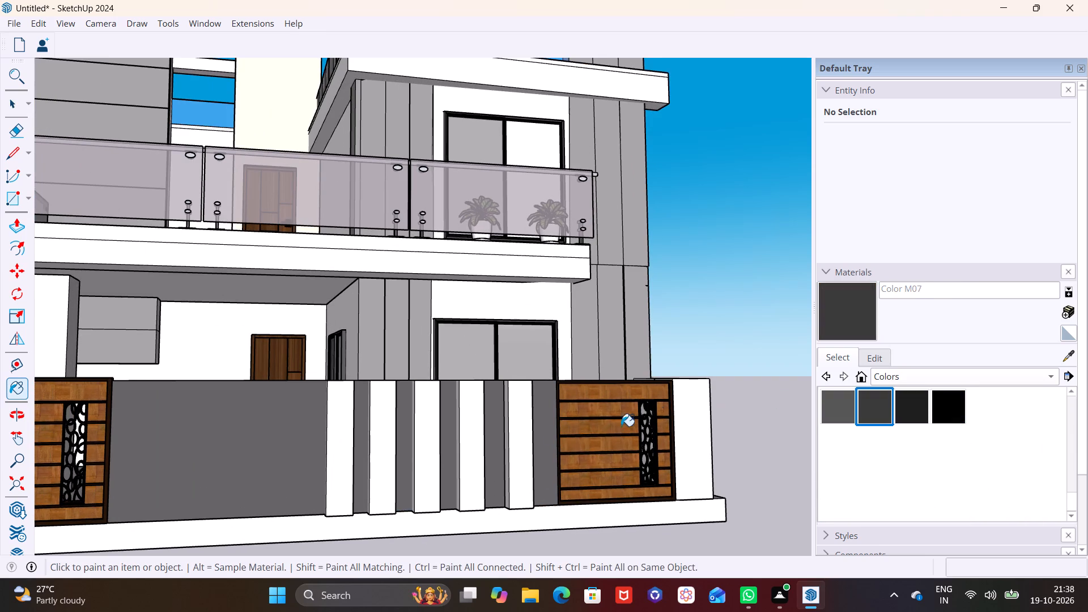
left_click(436, 444)
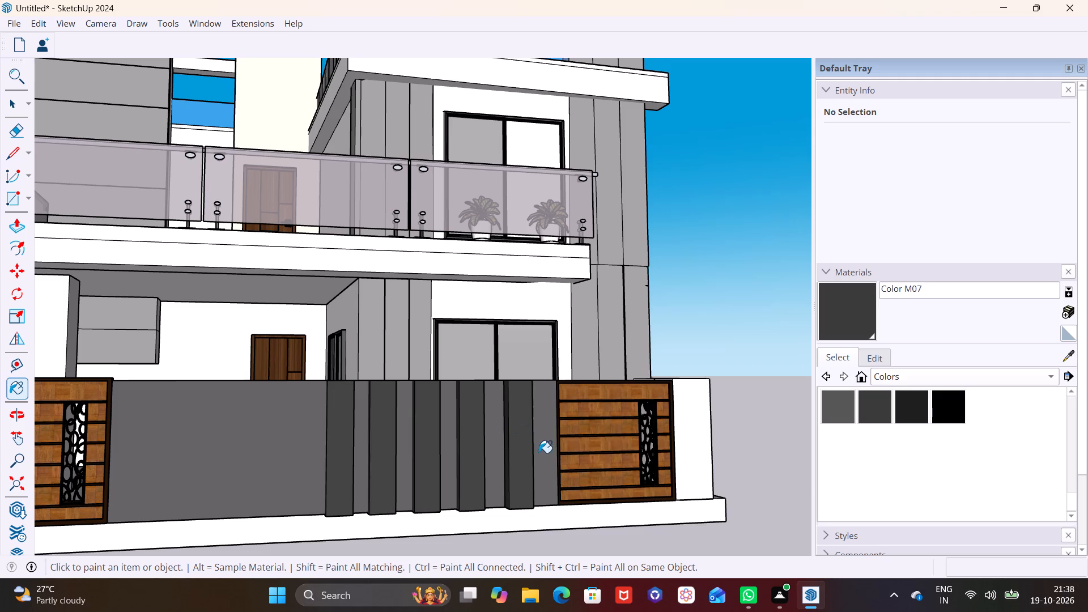
Paint the fronts of both end pillars of the front wall, plus the paired-gate pillar's outer side and top, with Color M07.
middle_click_drag(539, 453, 669, 467)
scroll(644, 466, "down", 6)
middle_click_drag(639, 474, 604, 478)
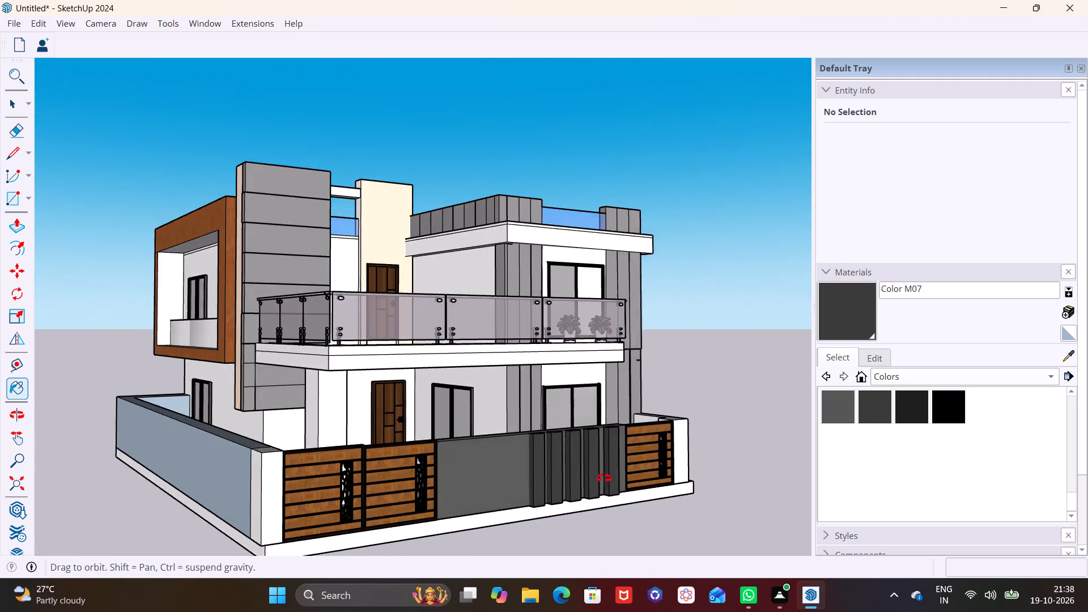
middle_click_drag(604, 478, 460, 501)
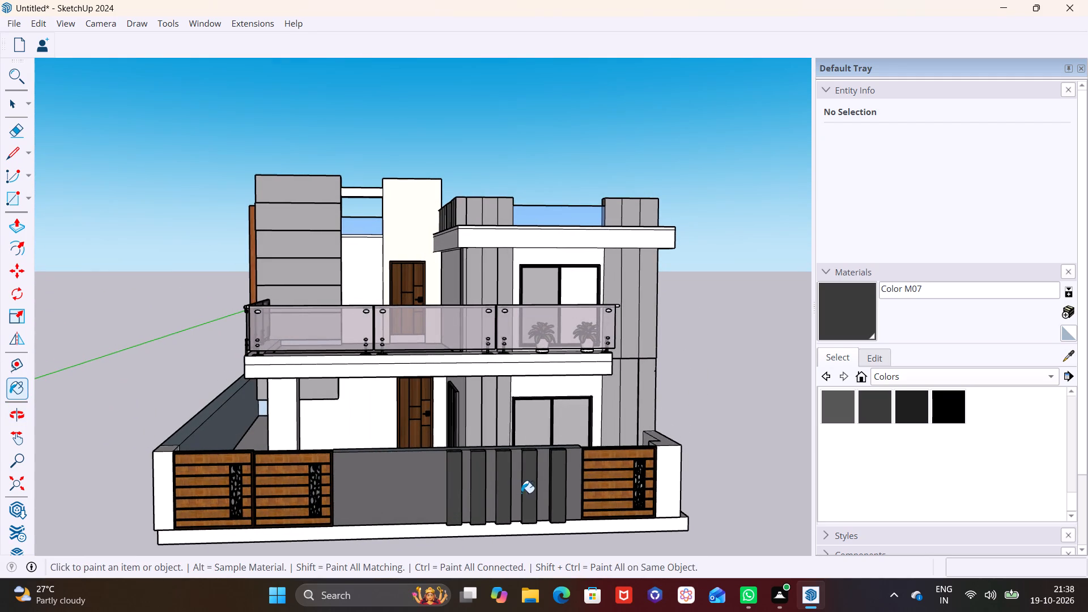
left_click(668, 484)
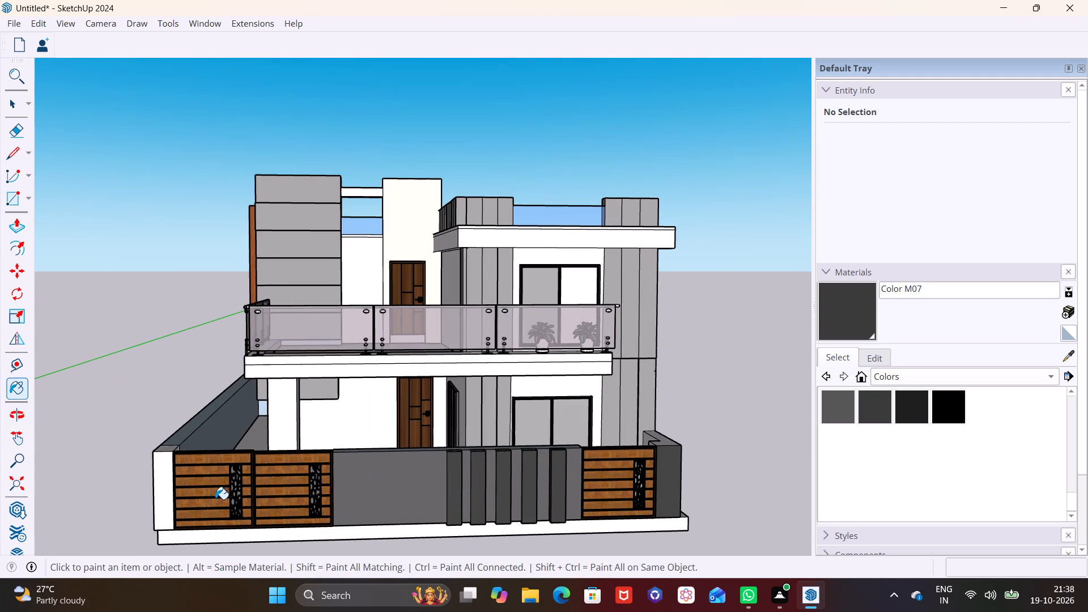
left_click(165, 485)
middle_click_drag(168, 482, 277, 482)
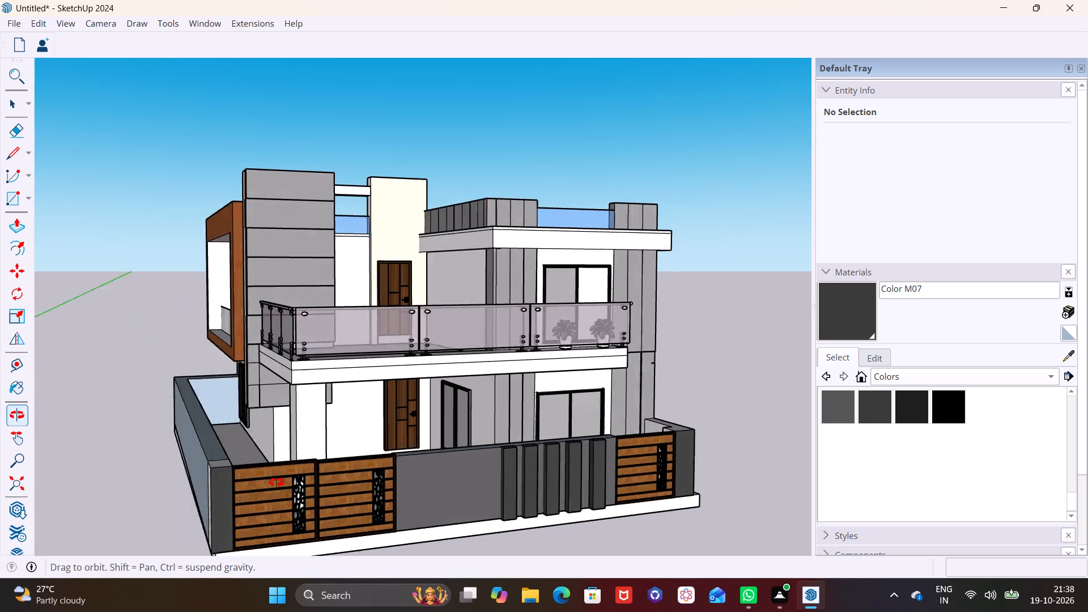
middle_click_drag(277, 482, 417, 482)
scroll(354, 492, "up", 3)
left_click(390, 498)
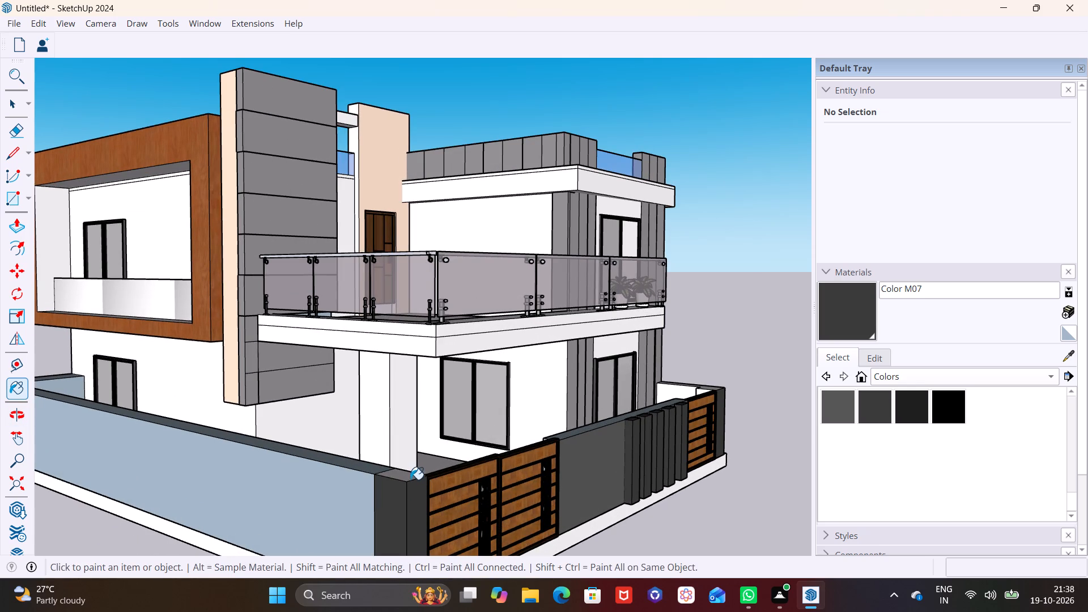
left_click(410, 477)
Paint the side and top of the pillar beside the single gate and the inner face of the paired-gate pillar with Color M07.
scroll(410, 477, "down", 8)
middle_click_drag(587, 479, 404, 467)
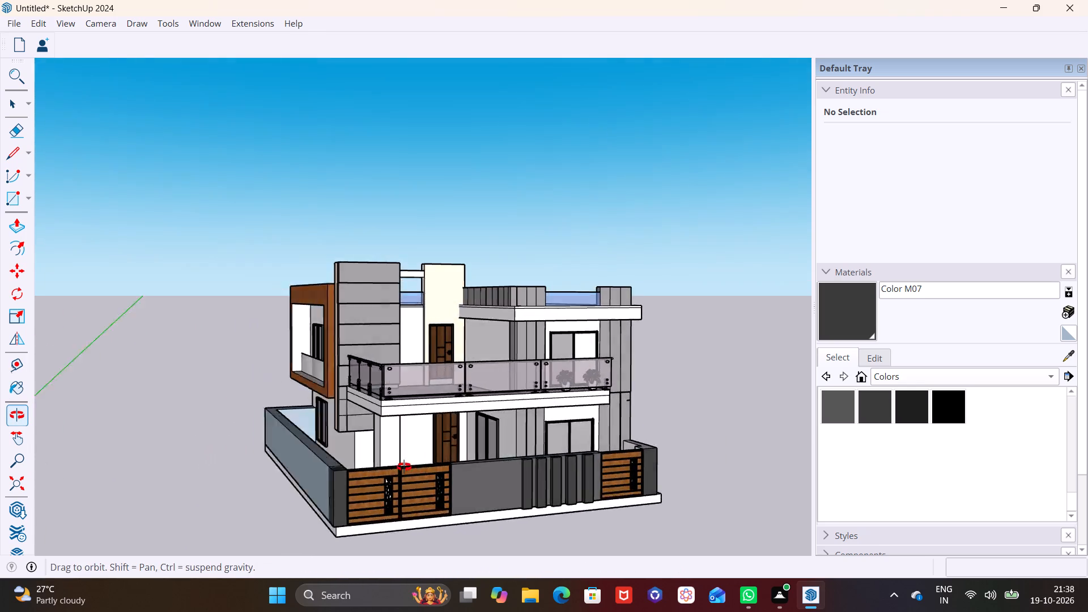
middle_click_drag(404, 467, 329, 467)
middle_click_drag(548, 481, 256, 471)
left_click(471, 507)
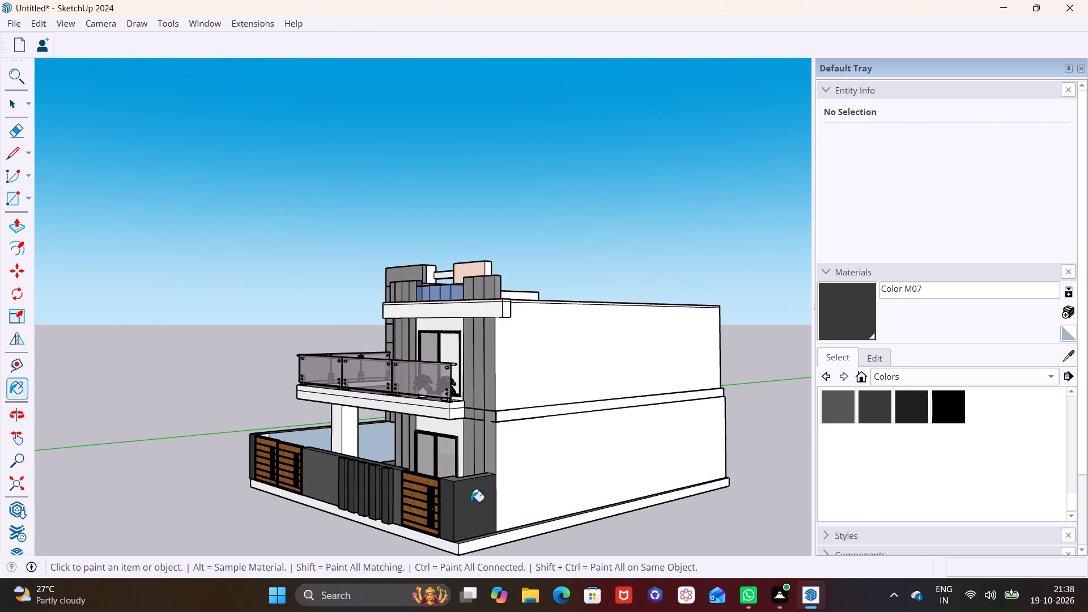
scroll(460, 479, "up", 7)
left_click(450, 483)
scroll(448, 483, "down", 4)
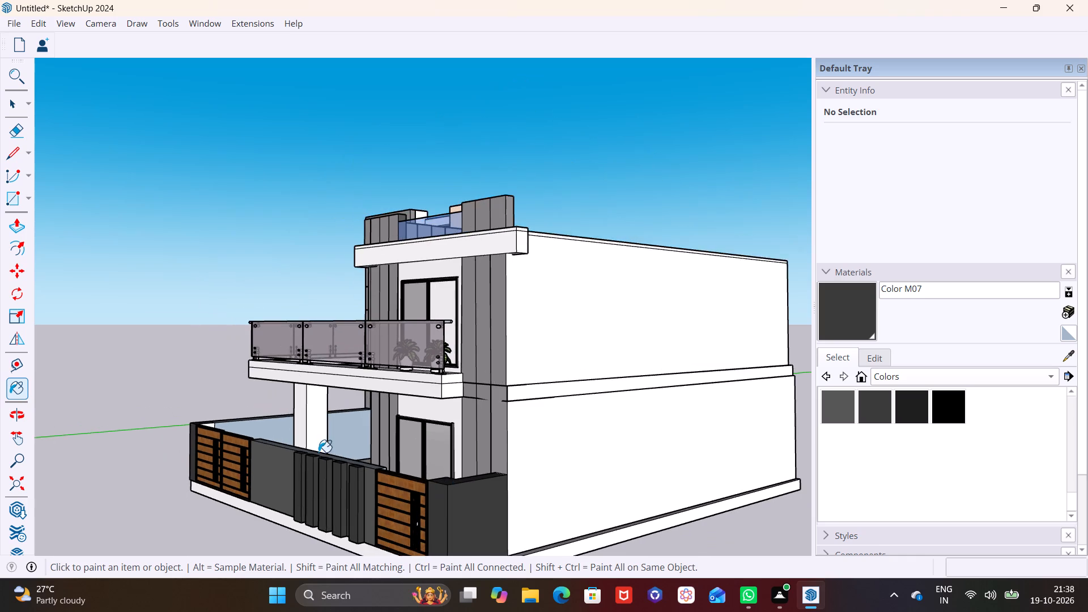
middle_click_drag(313, 443, 369, 529)
scroll(201, 420, "up", 7)
left_click(209, 426)
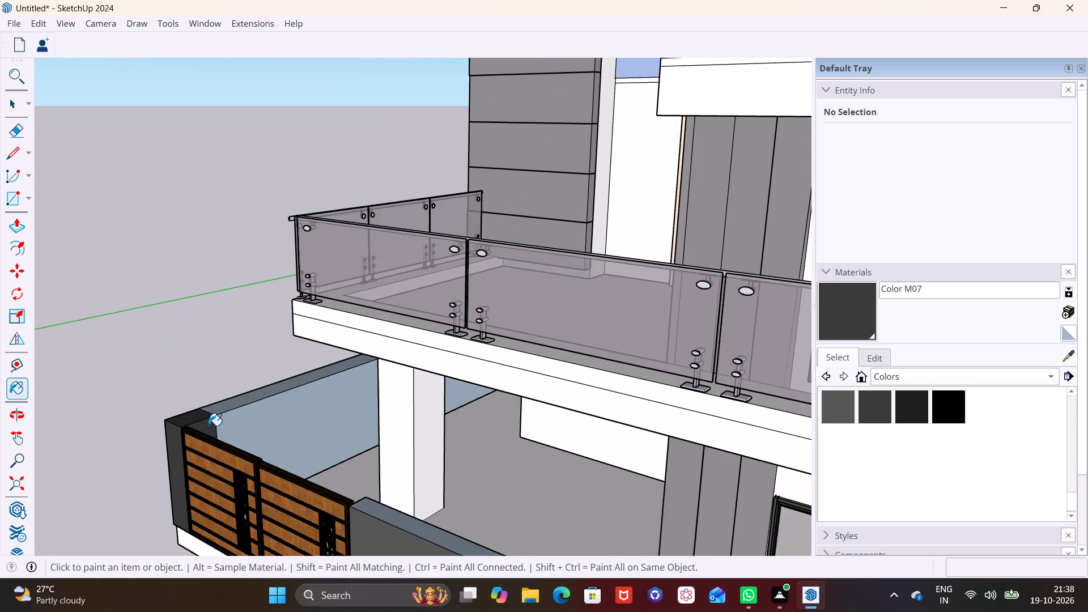
Paint the upper and lower edge bands of the first-floor balcony slab on its side and front with Wood Cherry Original.
scroll(226, 433, "down", 11)
middle_click_drag(427, 510, 715, 443)
middle_click_drag(604, 498, 745, 430)
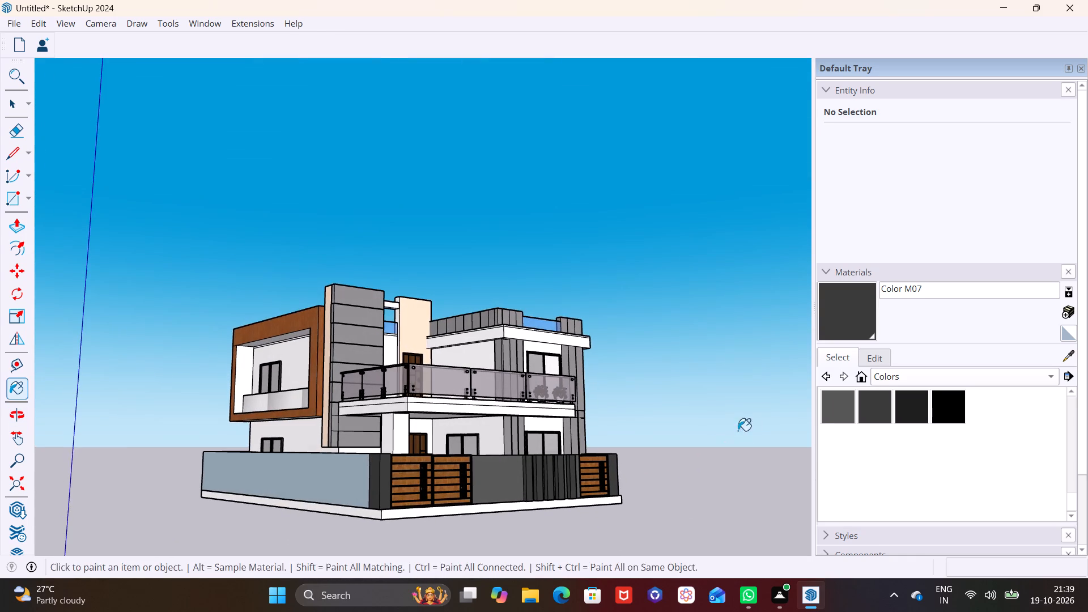
middle_click_drag(564, 438, 620, 461)
left_click(894, 371)
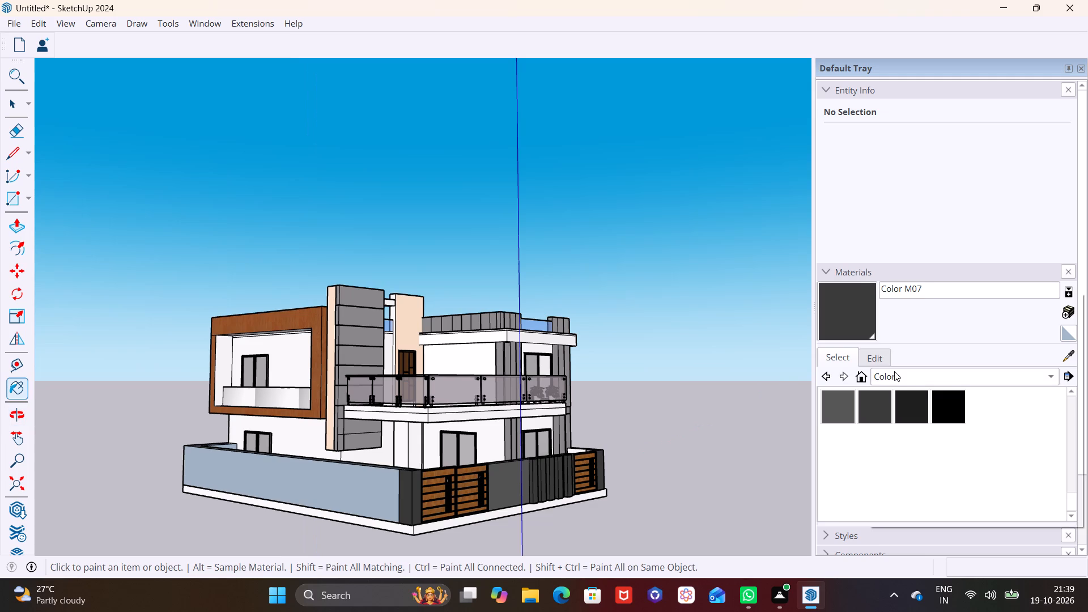
left_click(892, 518)
scroll(426, 438, "up", 2)
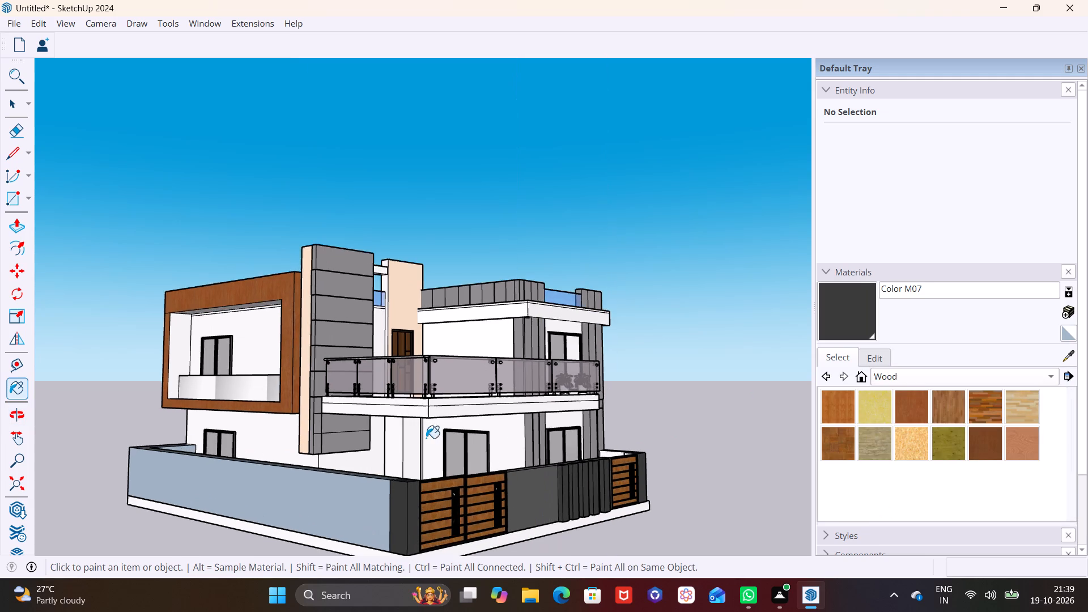
scroll(419, 407, "up", 4)
left_click(403, 410)
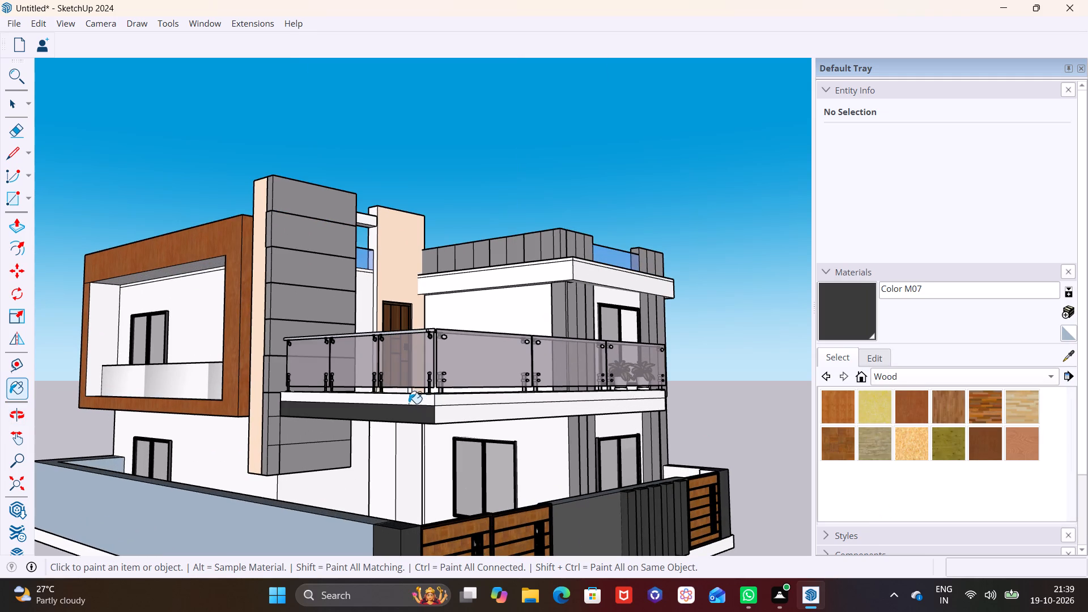
left_click(411, 402)
left_click(915, 412)
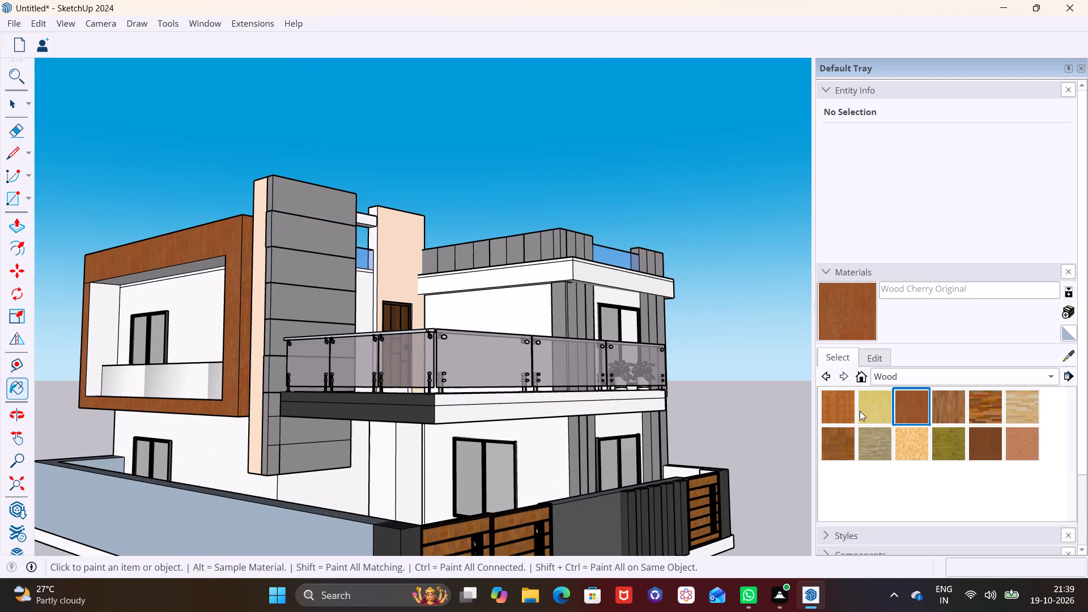
left_click(423, 419)
left_click(419, 401)
left_click(445, 401)
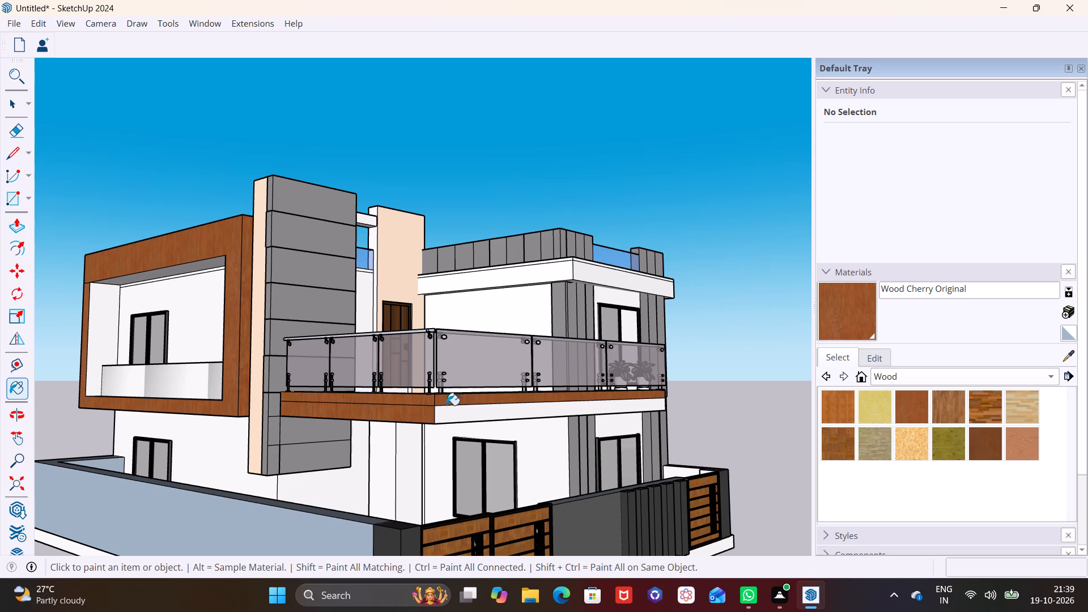
left_click(449, 420)
Paint the projecting roof slab's main and thin upper edge bands on the side and front with Wood Cherry Original.
middle_click_drag(507, 372, 413, 436)
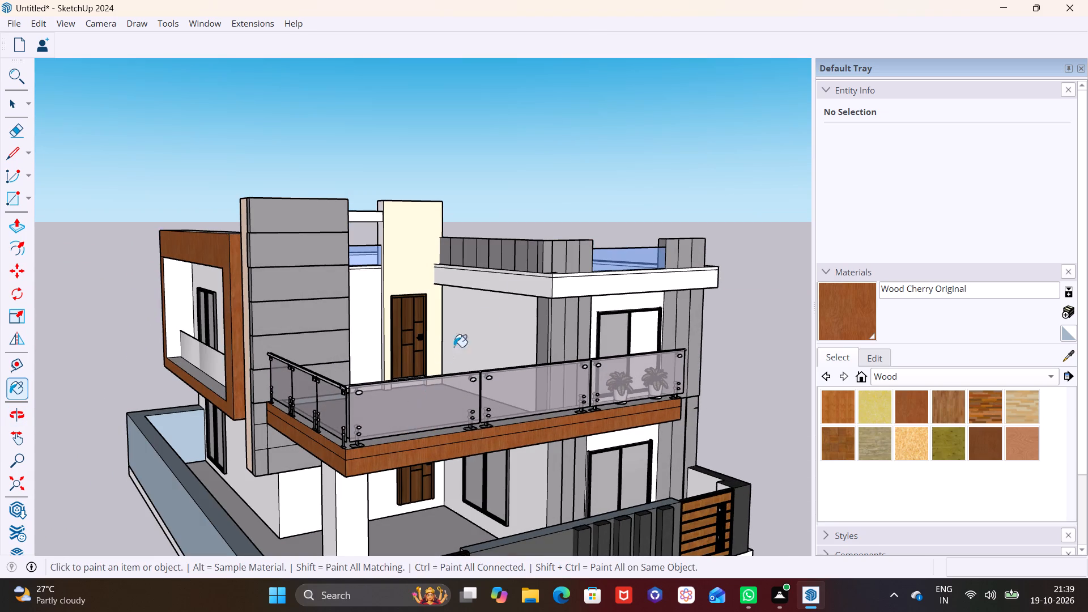
left_click(530, 281)
left_click(546, 274)
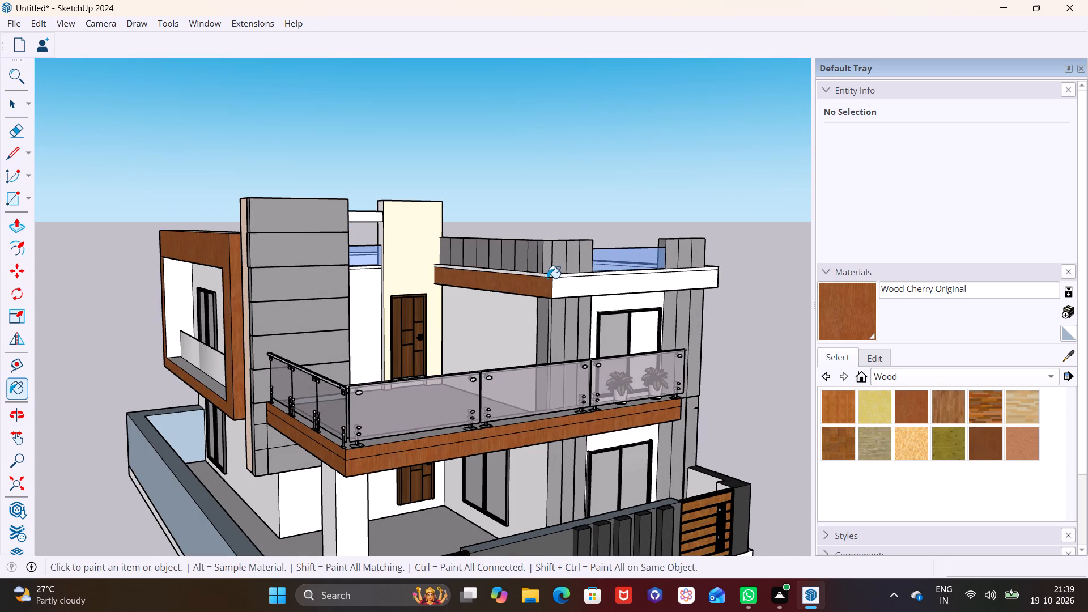
left_click(560, 280)
scroll(570, 283, "up", 9)
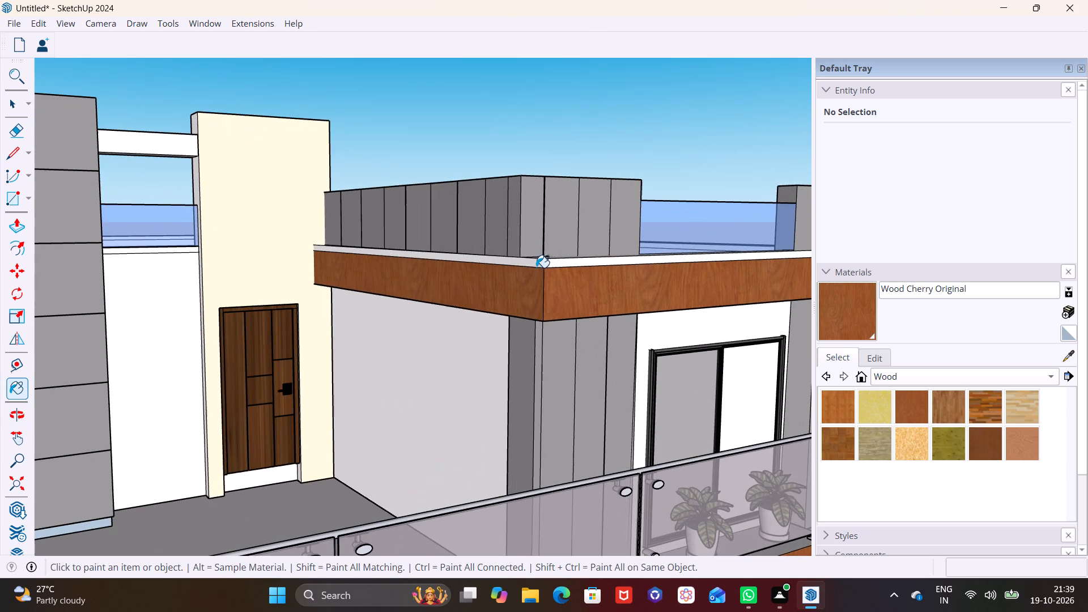
left_click(536, 263)
left_click(555, 265)
Examine the whole house from the front and side to review the wood slab edges, grey front wall and unpainted side boundary wall.
scroll(575, 287, "down", 7)
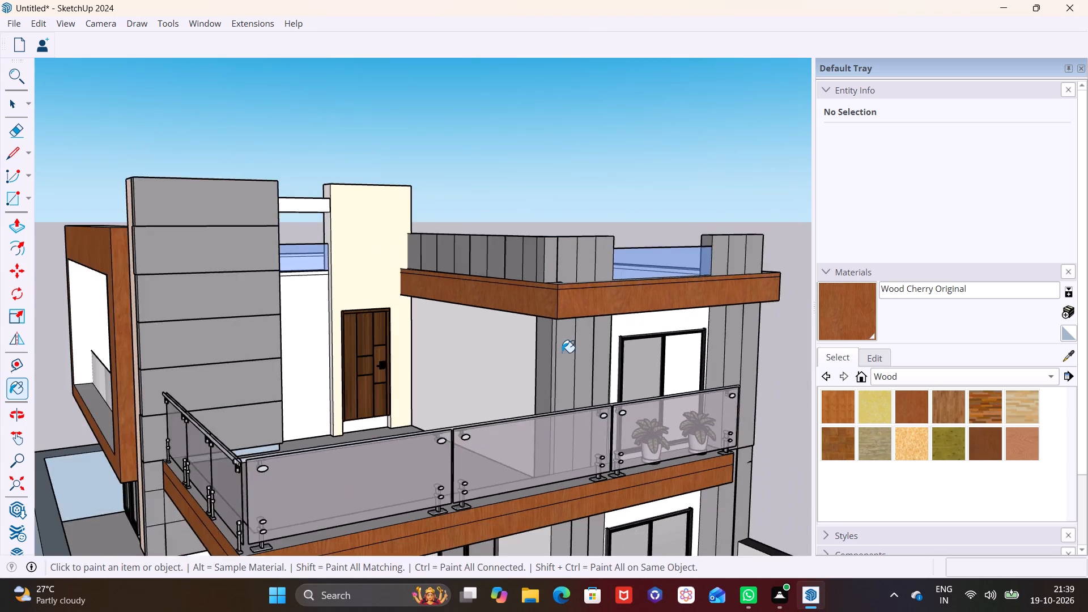
scroll(562, 352, "down", 7)
scroll(532, 406, "down", 3)
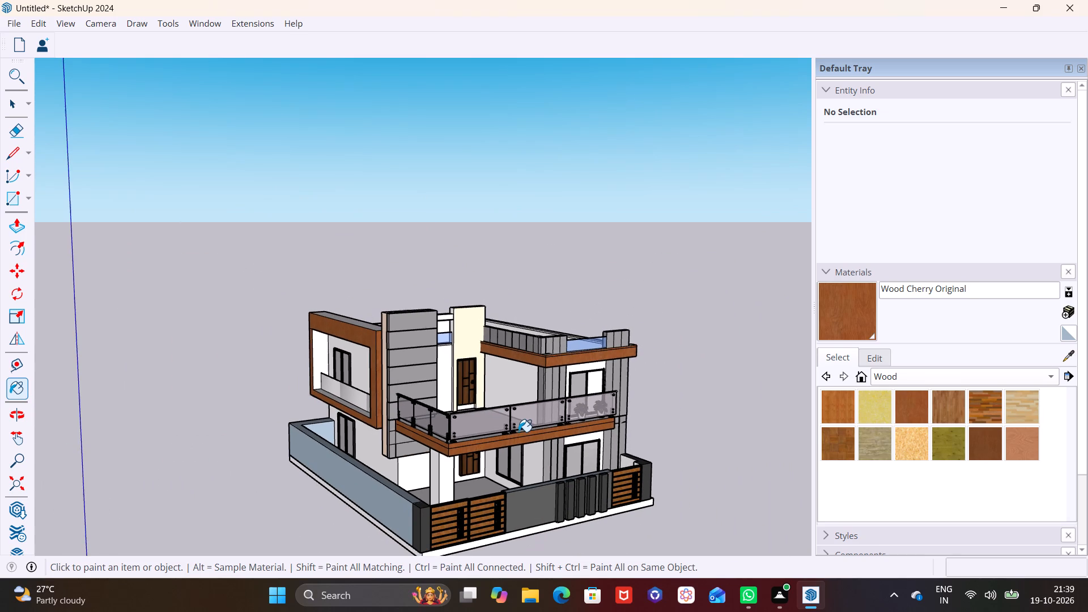
middle_click_drag(513, 432, 502, 377)
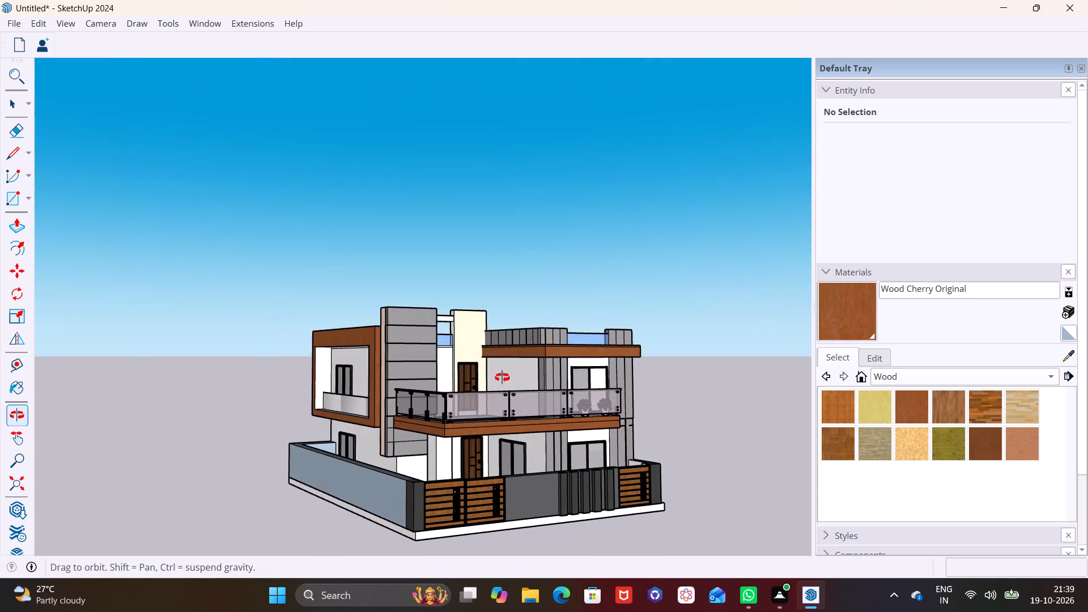
middle_click_drag(502, 377, 474, 371)
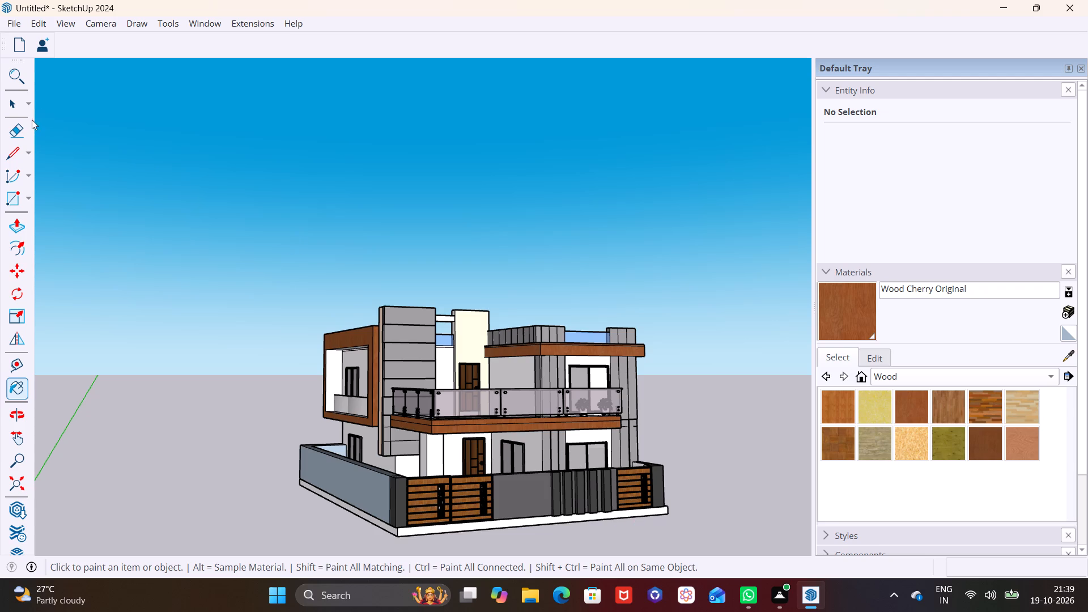
left_click(11, 108)
scroll(317, 379, "up", 3)
middle_click_drag(407, 432, 422, 454)
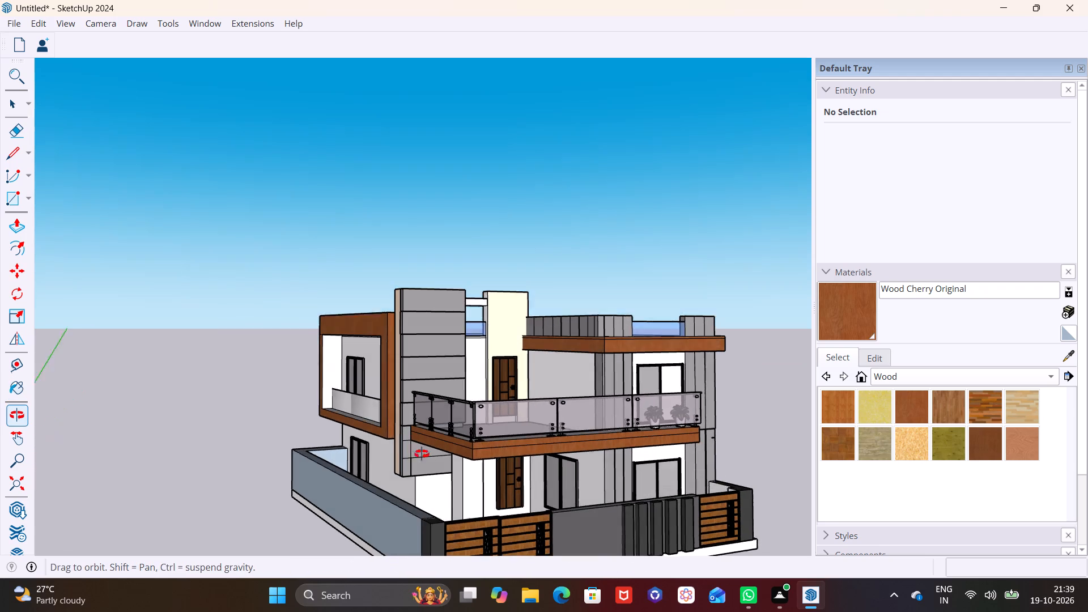
middle_click_drag(422, 454, 433, 461)
scroll(448, 446, "down", 2)
middle_click_drag(428, 434, 377, 421)
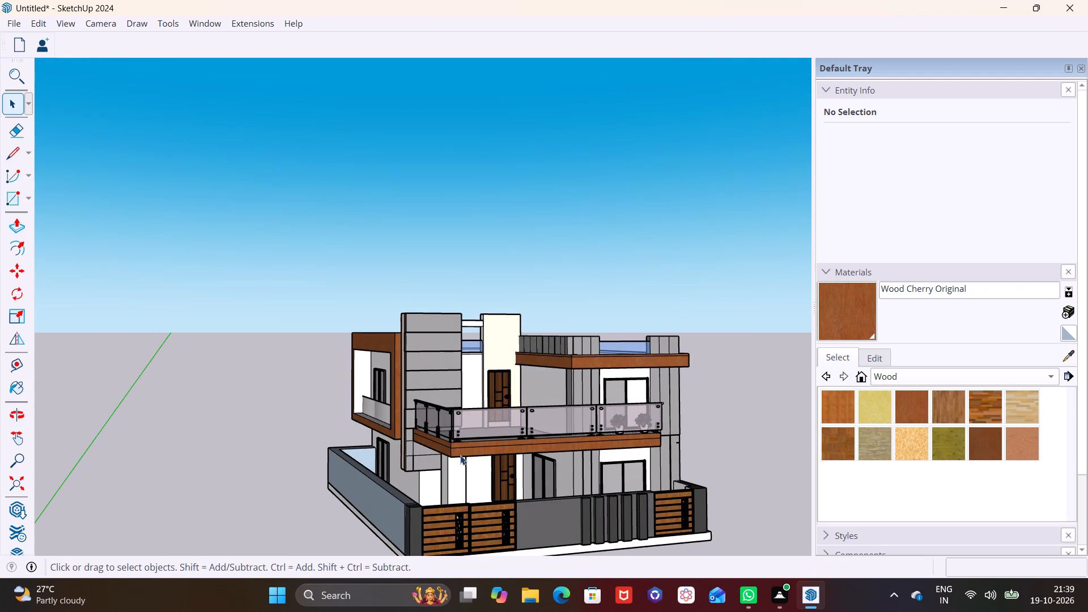
middle_click_drag(460, 455, 371, 386, "shift")
middle_click_drag(401, 453, 626, 478)
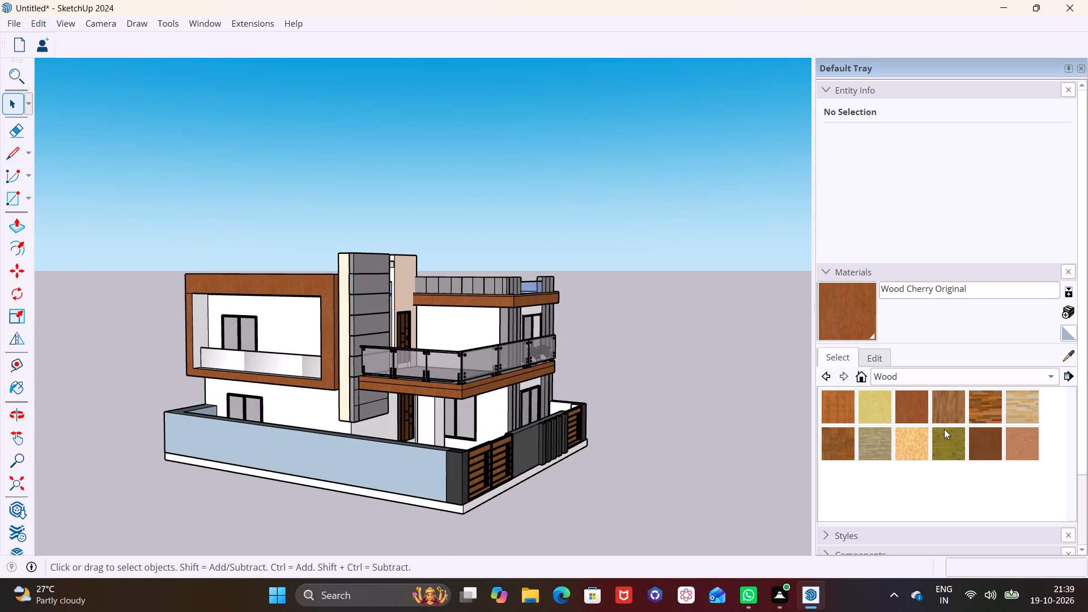
Paint the side boundary wall's outer face and the matching unpainted inner wall faces with Color M00 from the Colors collection.
left_click(939, 374)
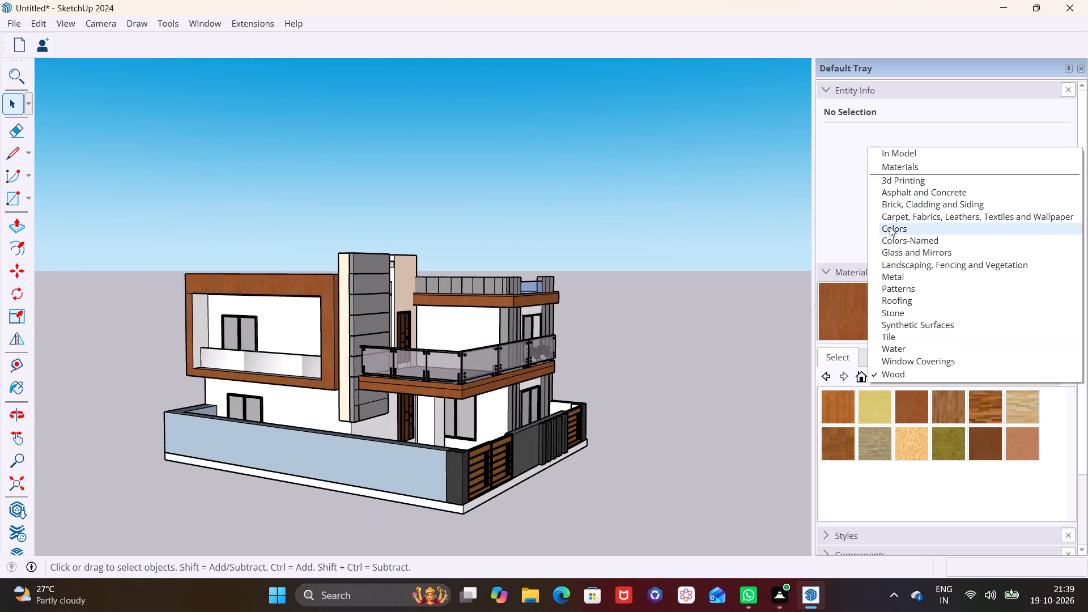
left_click(890, 227)
scroll(887, 406, "down", 14)
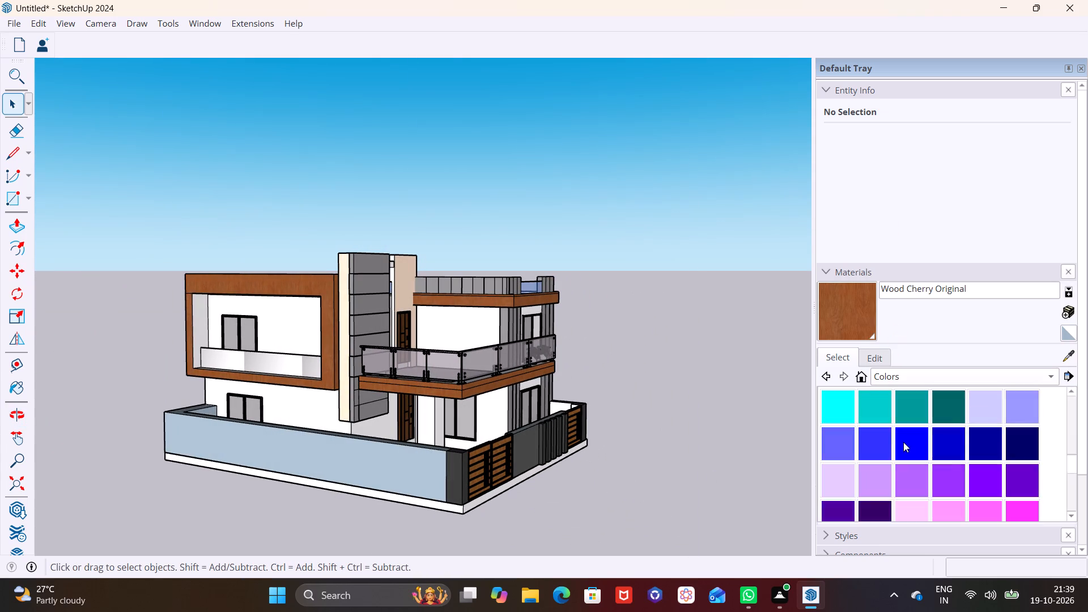
scroll(903, 442, "down", 8)
scroll(890, 438, "up", 2)
left_click(830, 447)
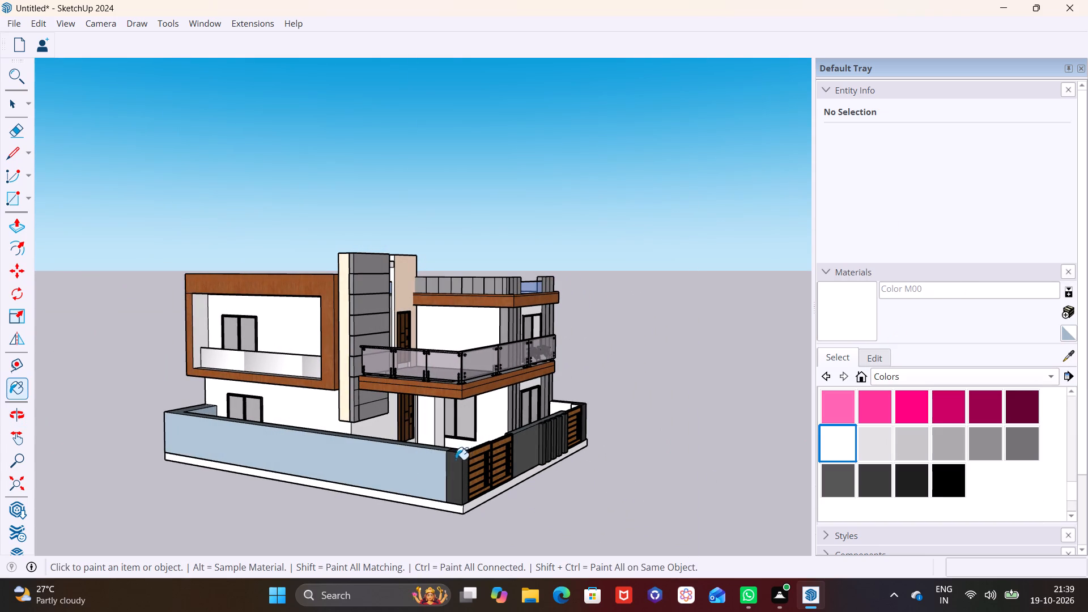
left_click(401, 458)
middle_click_drag(404, 463, 241, 448)
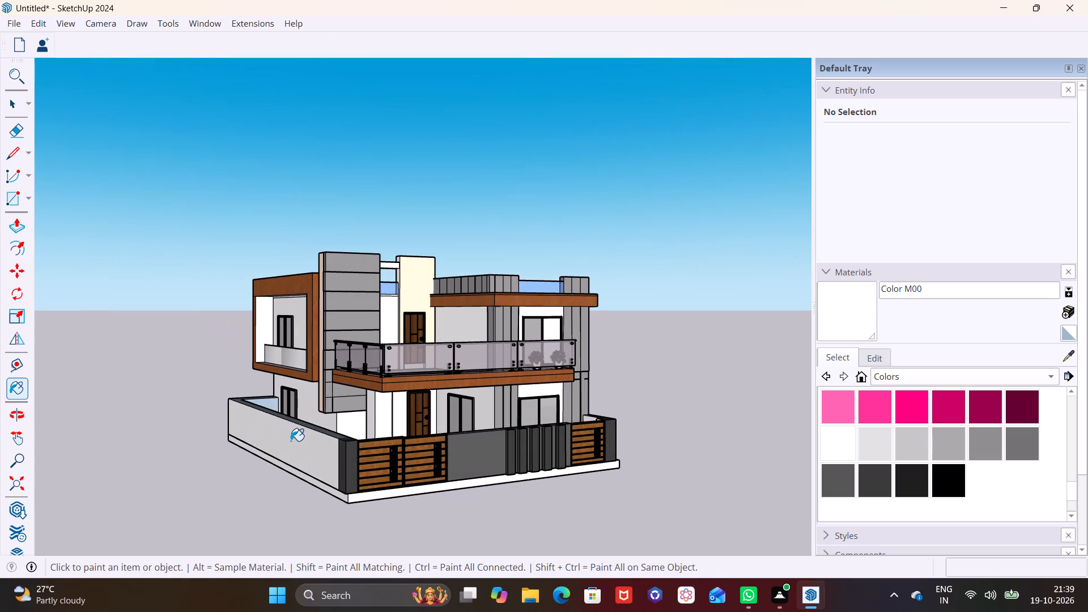
scroll(314, 426, "up", 7)
middle_click_drag(321, 435, 297, 521)
left_click(314, 494)
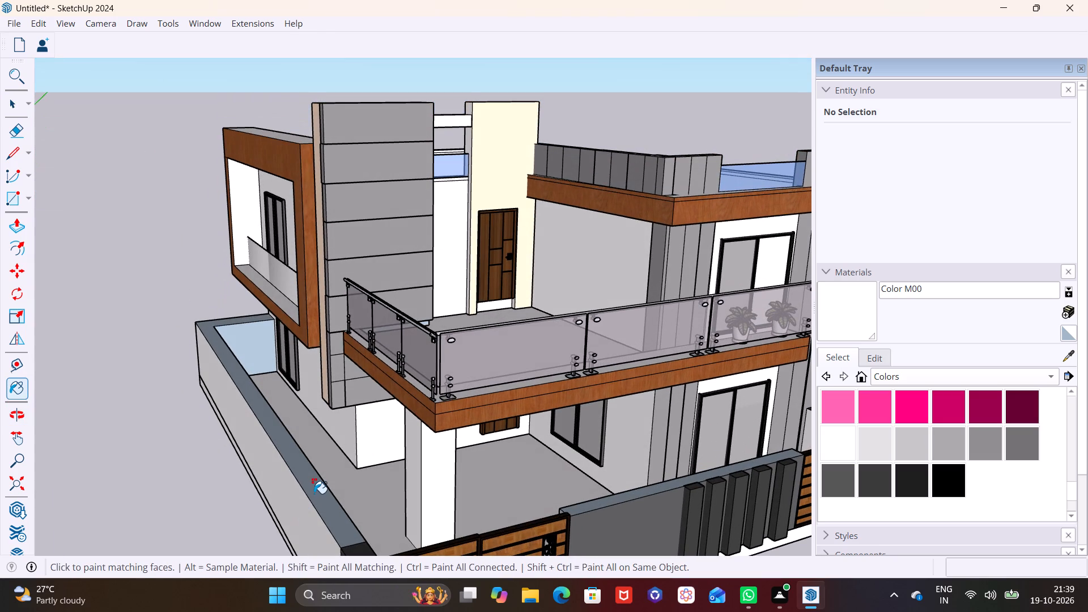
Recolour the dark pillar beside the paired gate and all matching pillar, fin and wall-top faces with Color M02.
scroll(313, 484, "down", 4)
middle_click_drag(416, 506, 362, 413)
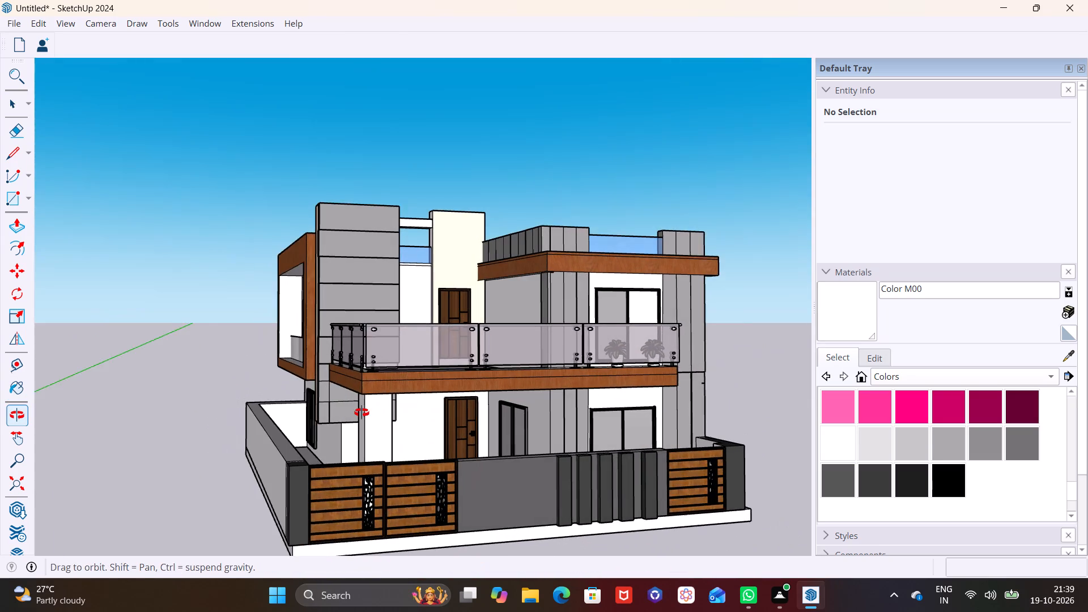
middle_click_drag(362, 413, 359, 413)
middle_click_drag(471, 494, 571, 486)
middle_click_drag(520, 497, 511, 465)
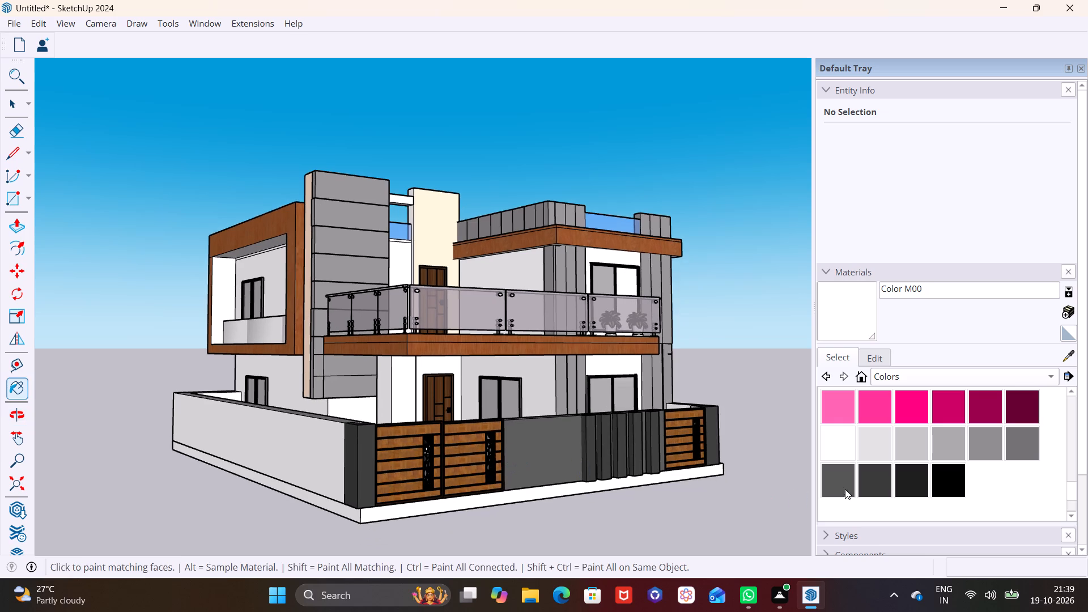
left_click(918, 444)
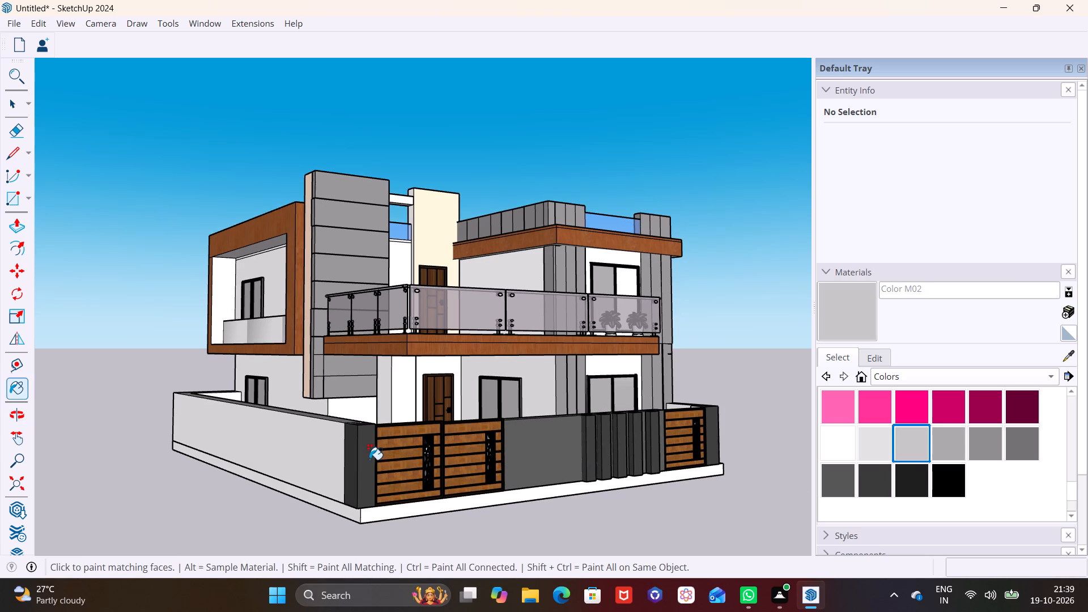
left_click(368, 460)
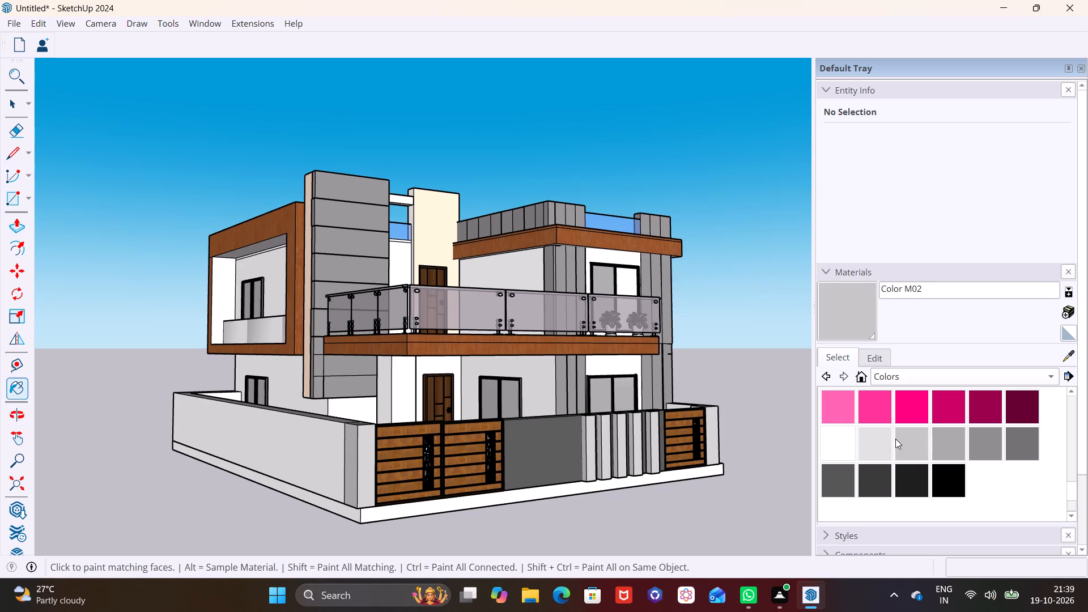
Recolour the gate pillars, decorative fins and boundary wall tops with the darker grey Color M04, painting all matching faces.
left_click(996, 434)
left_click(364, 458)
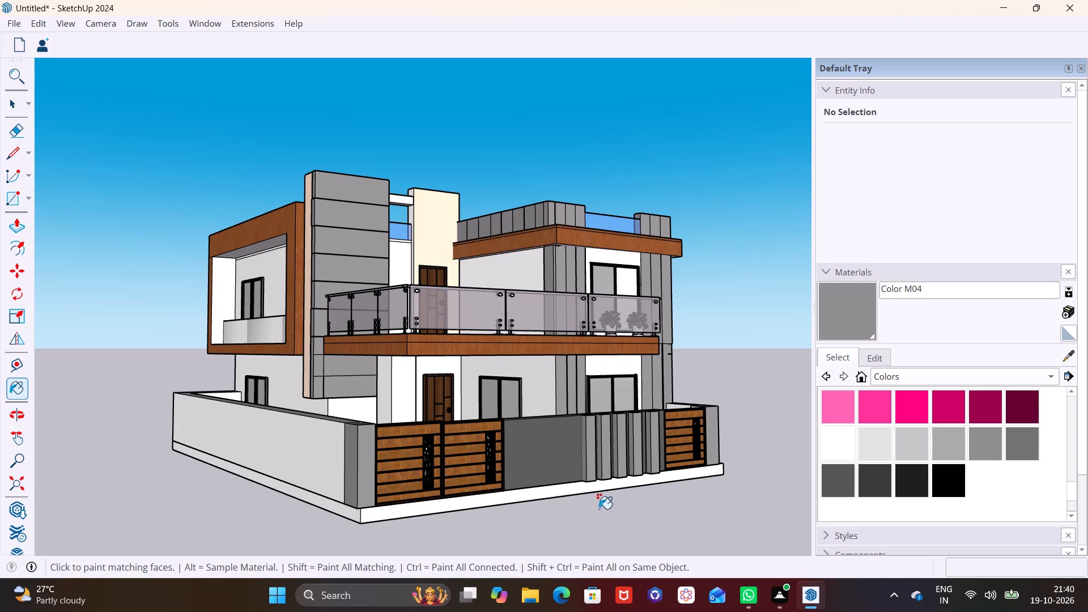
key("space")
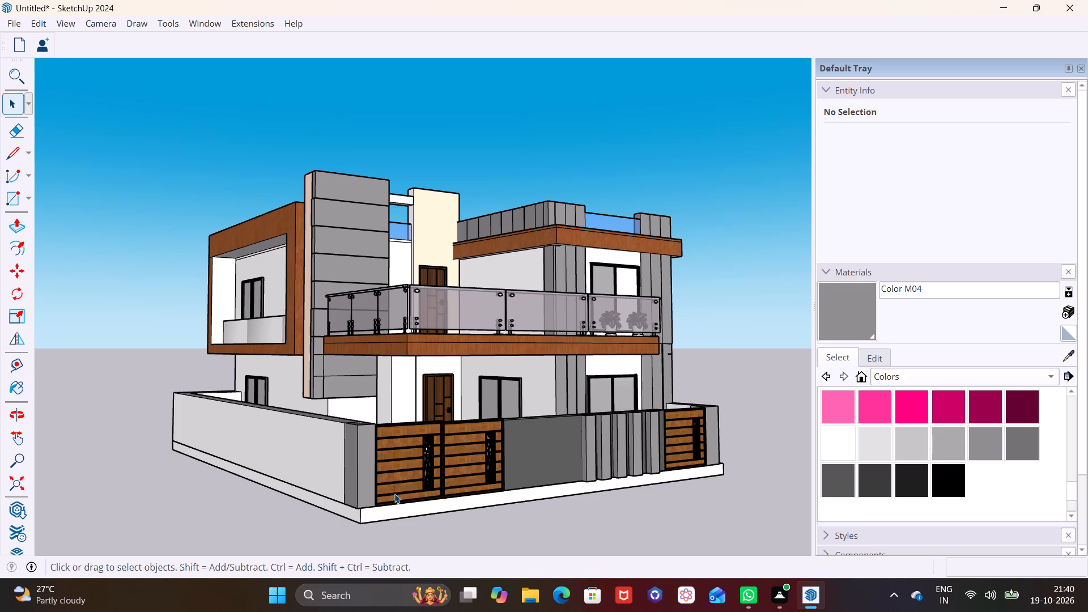
Open the base slab group and extend its long side face outward about 5' 9" beyond the side boundary wall.
middle_click_drag(394, 494, 469, 401)
middle_click_drag(455, 405, 426, 491)
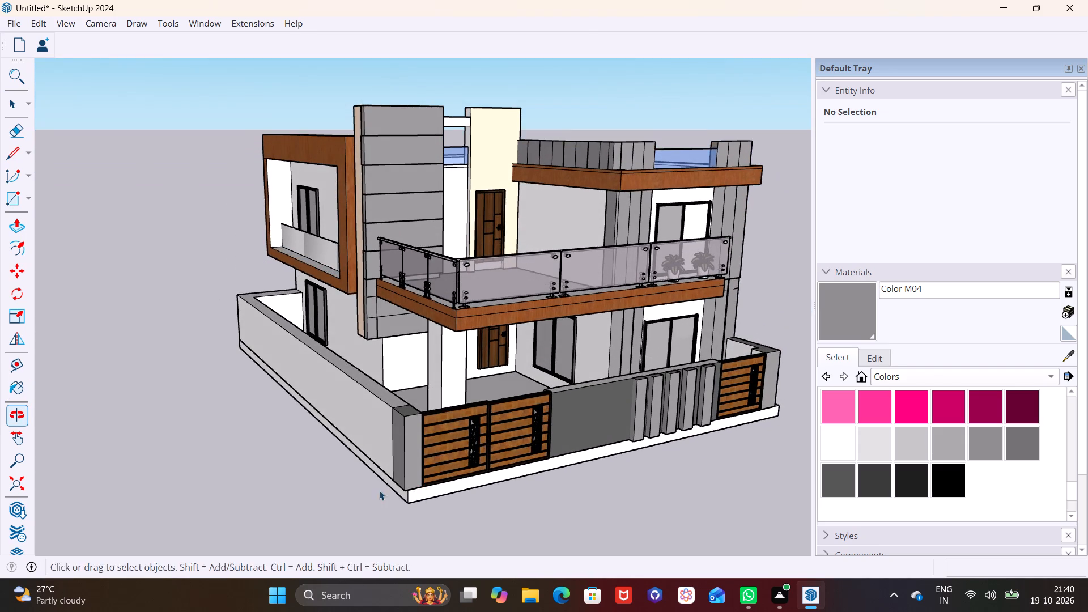
middle_click_drag(373, 481, 454, 490)
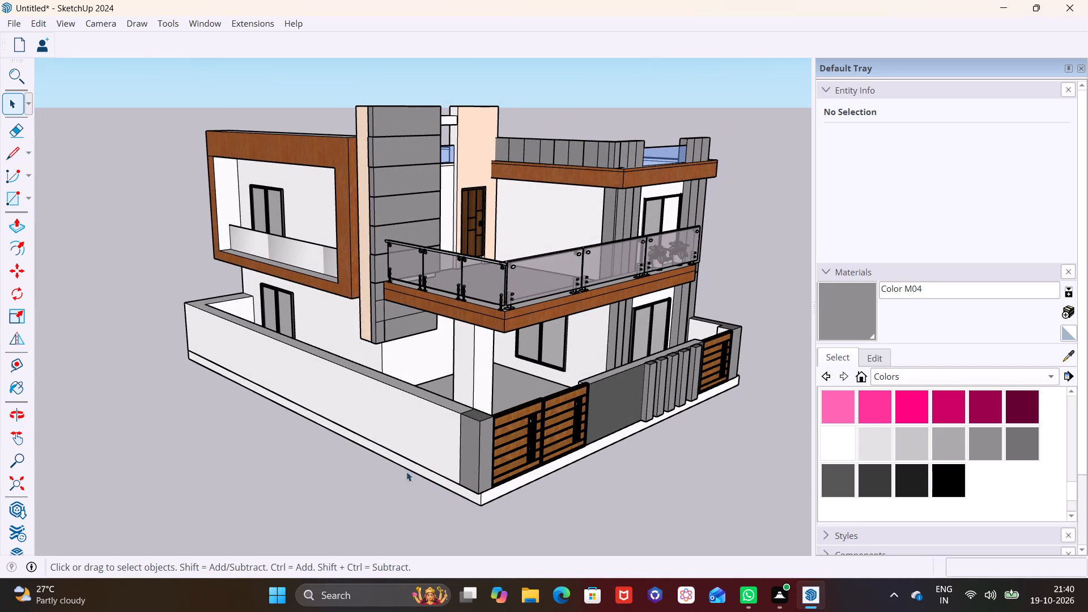
left_click(22, 226)
left_click(16, 106)
left_click(296, 408)
left_click(298, 407)
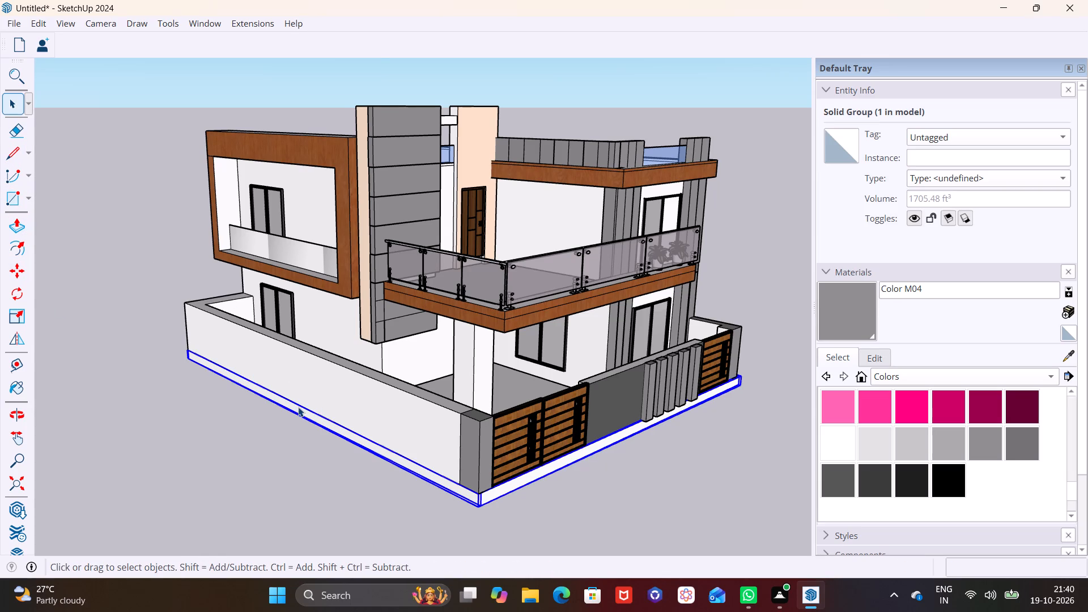
scroll(301, 416, "up", 3)
left_click(326, 425)
triple_click(329, 422)
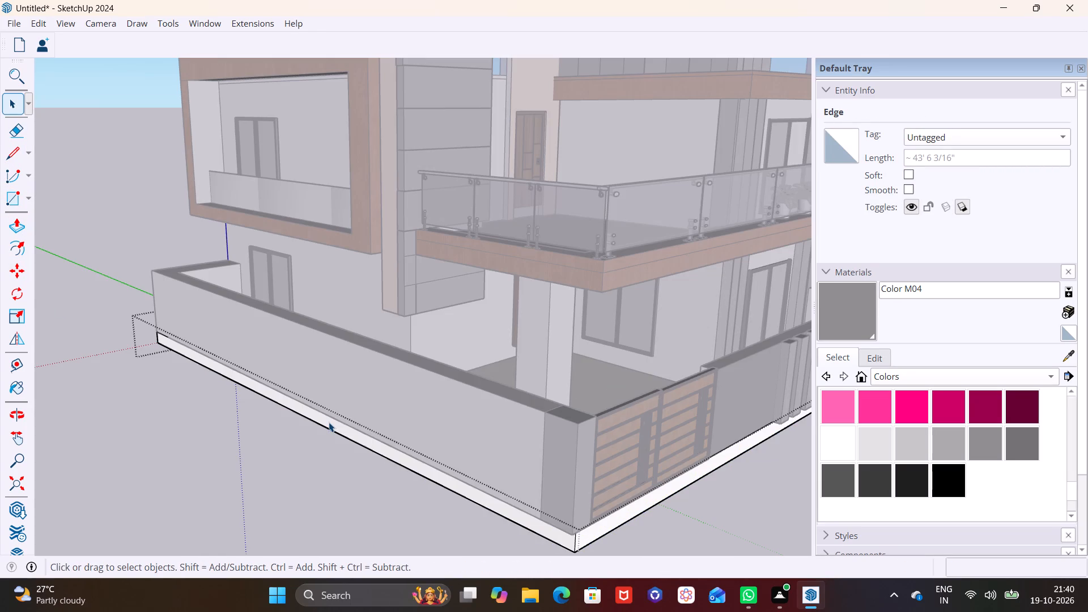
left_click(15, 229)
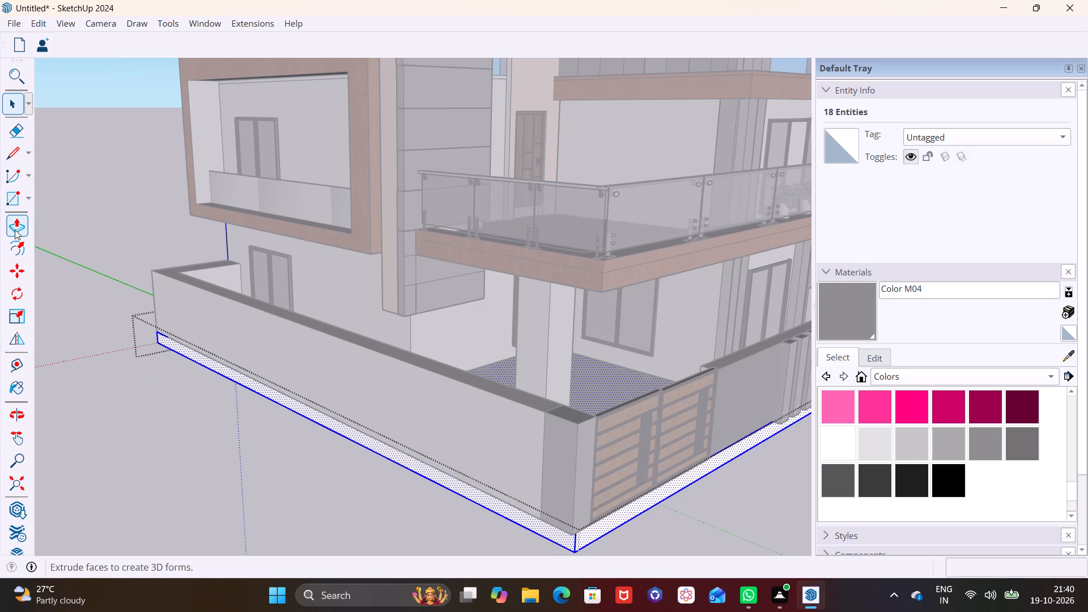
left_click(373, 441)
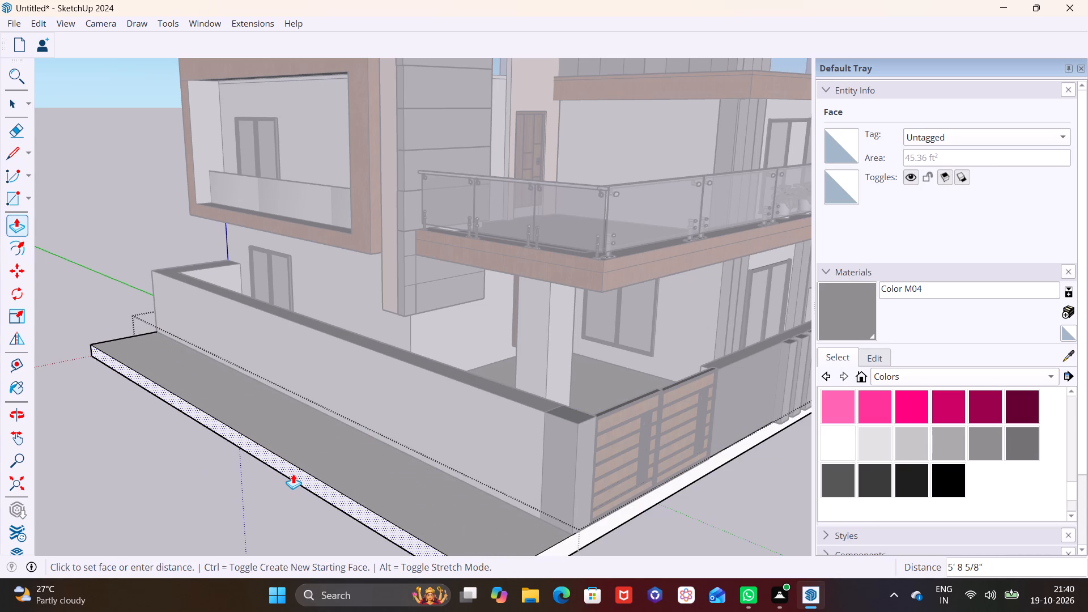
left_click(293, 474)
key("space")
left_click(368, 454)
left_click(209, 463)
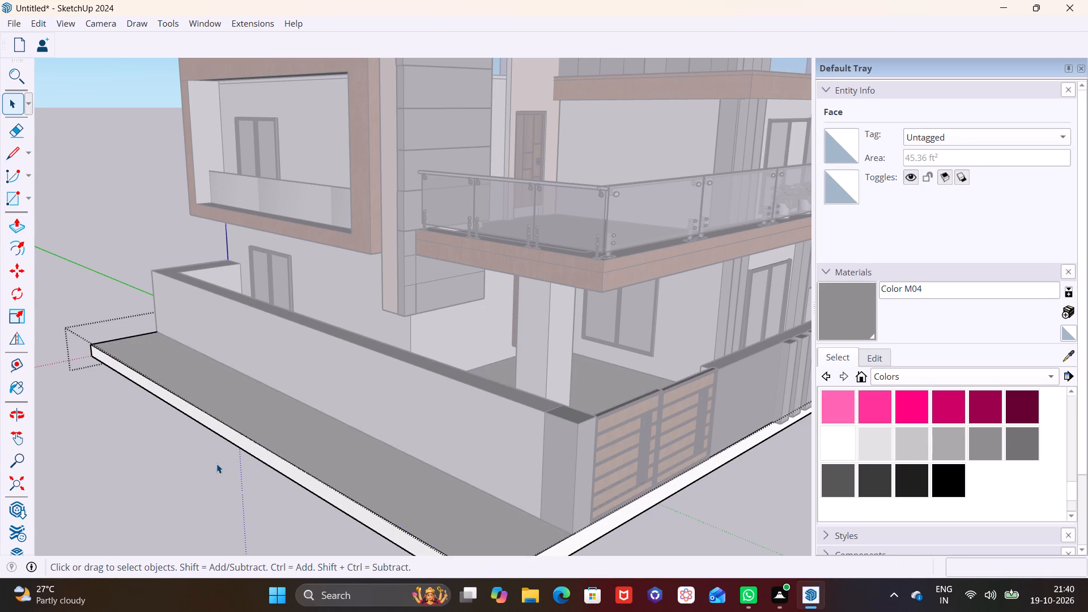
scroll(216, 464, "down", 7)
left_click(600, 509)
Examine the extended base slab, boundary walls and gates from the front and the side corner.
middle_click_drag(593, 513, 418, 449)
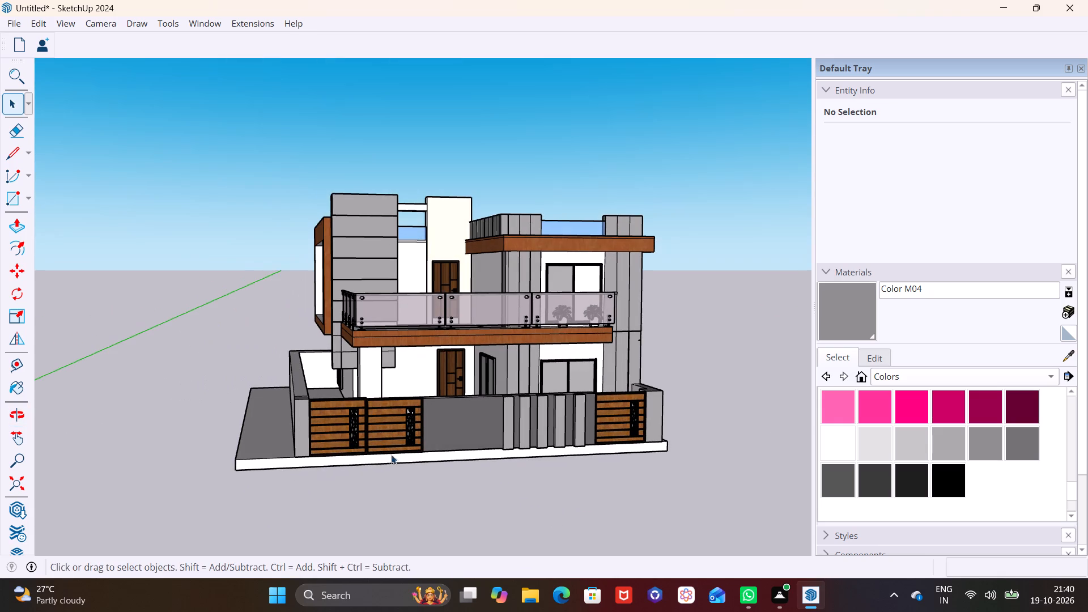
middle_click_drag(383, 458, 424, 459)
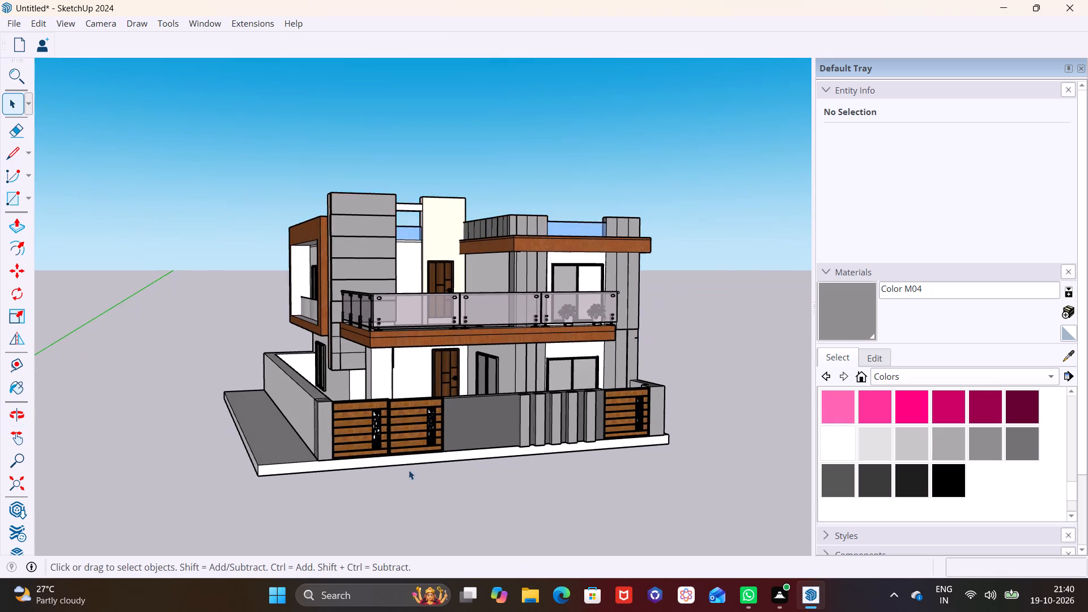
scroll(403, 472, "up", 4)
middle_click_drag(390, 469, 271, 416)
scroll(390, 469, "up", 1)
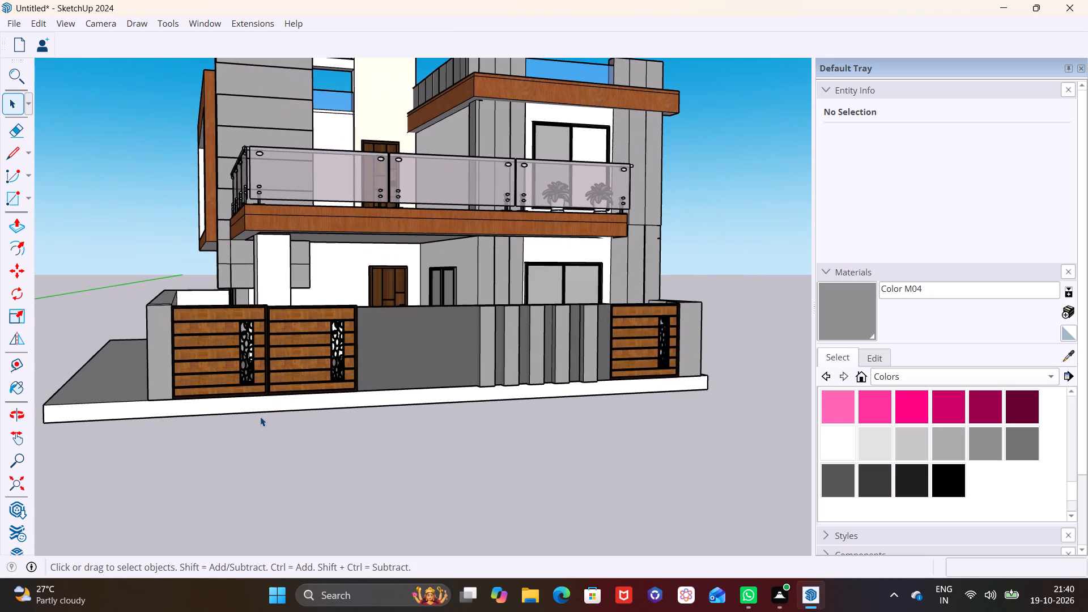
middle_click_drag(260, 416, 382, 409)
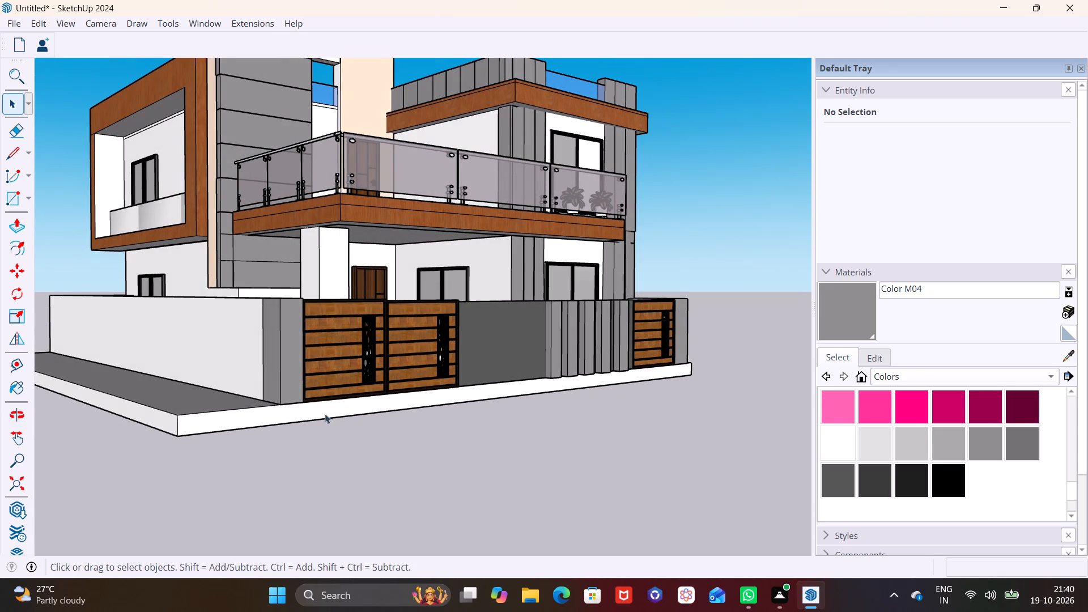
middle_click_drag(292, 413, 290, 495)
middle_click_drag(339, 473, 359, 367)
middle_click_drag(342, 396, 371, 417)
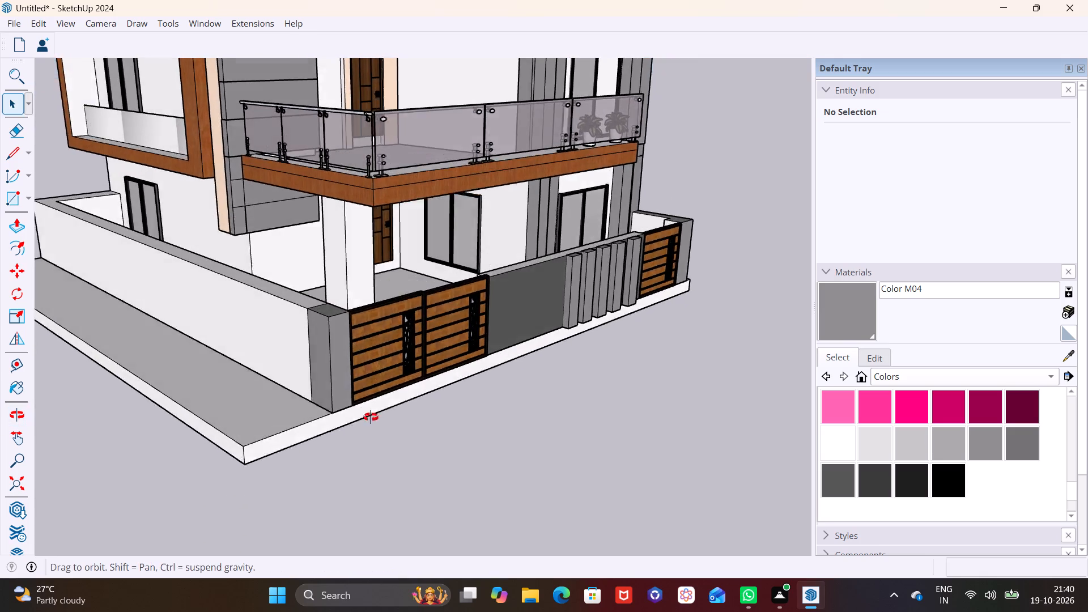
middle_click_drag(371, 417, 427, 438)
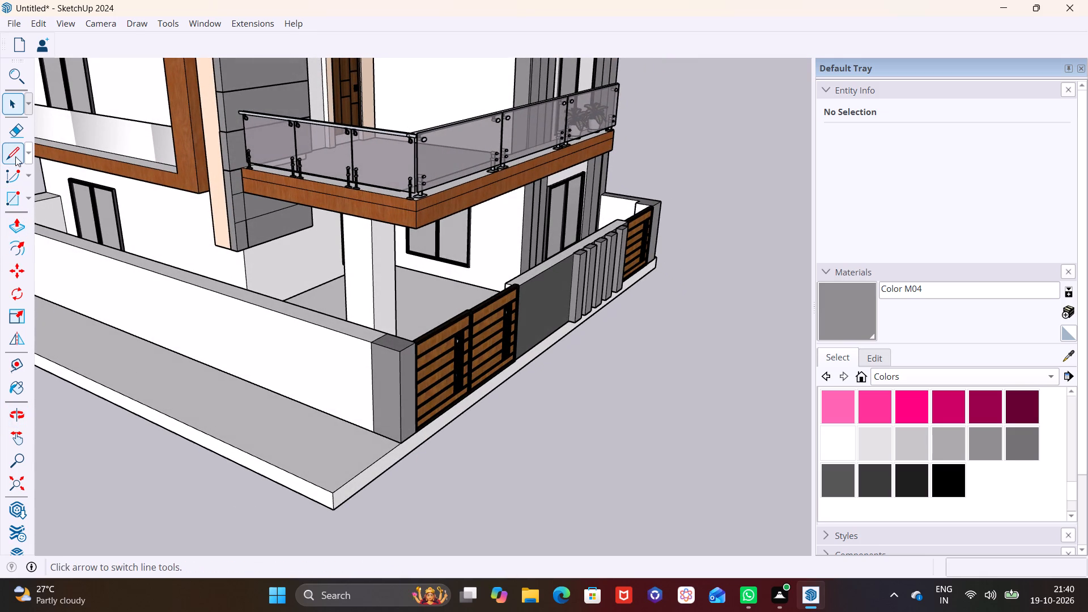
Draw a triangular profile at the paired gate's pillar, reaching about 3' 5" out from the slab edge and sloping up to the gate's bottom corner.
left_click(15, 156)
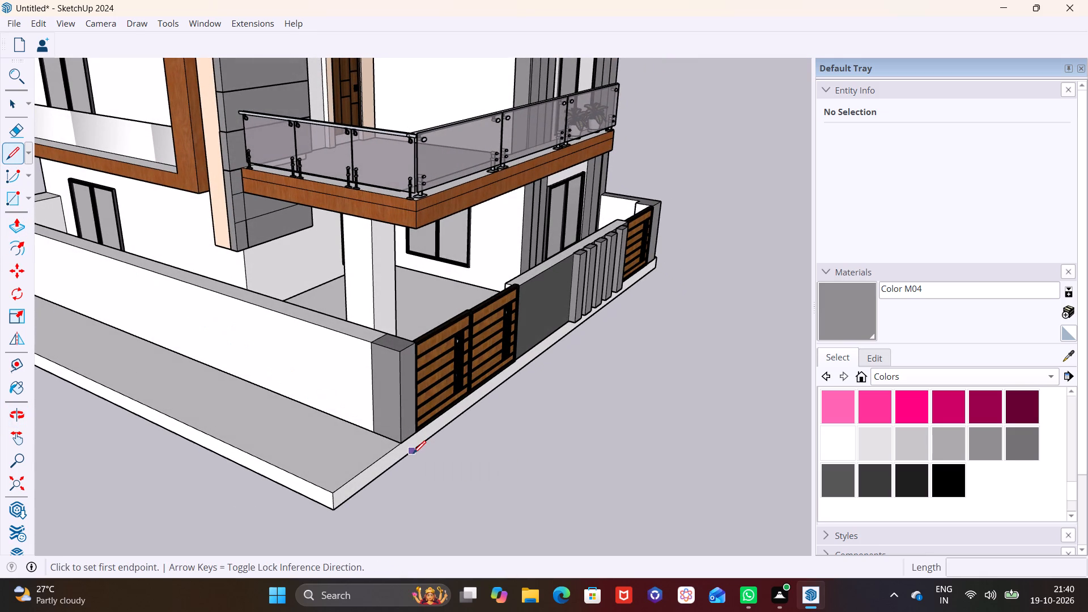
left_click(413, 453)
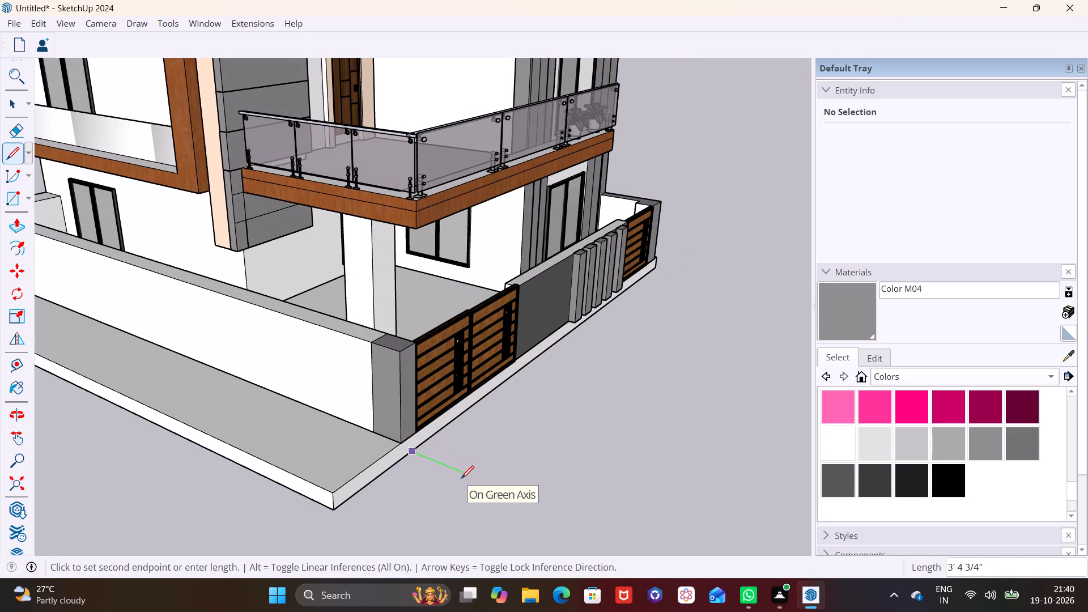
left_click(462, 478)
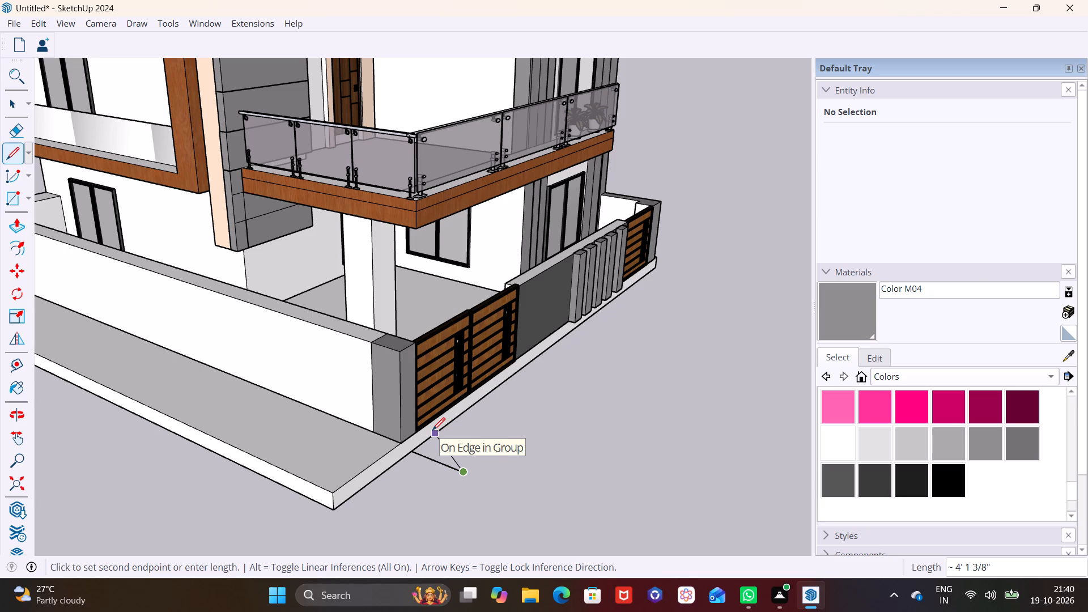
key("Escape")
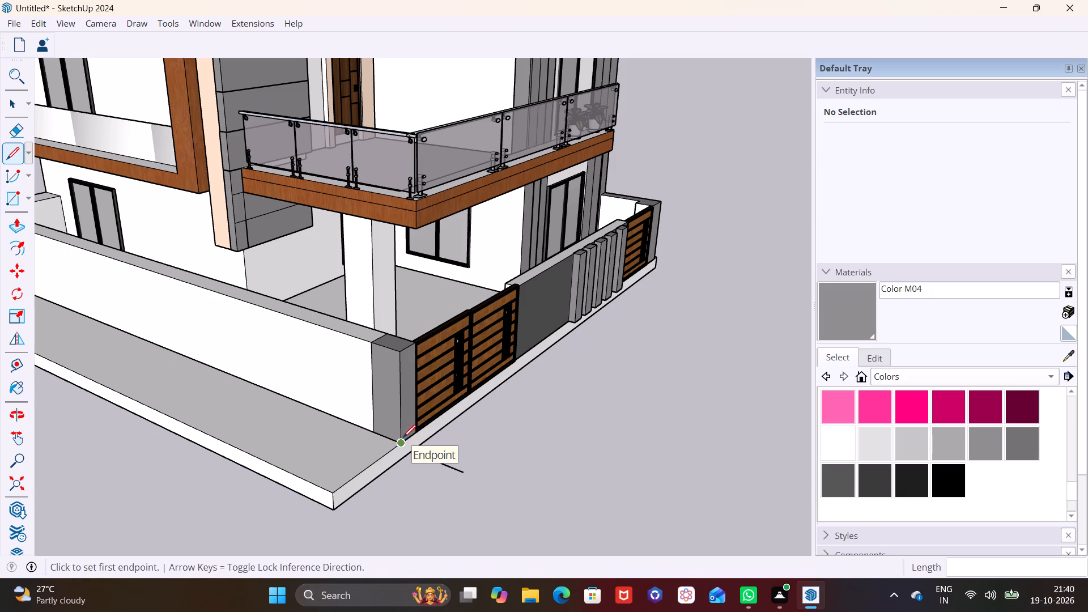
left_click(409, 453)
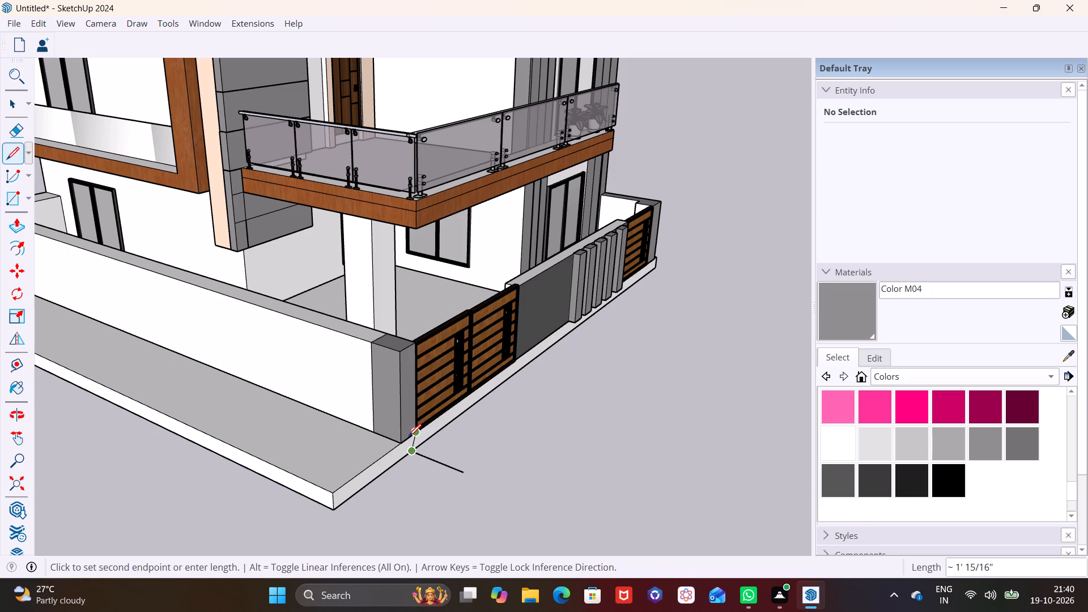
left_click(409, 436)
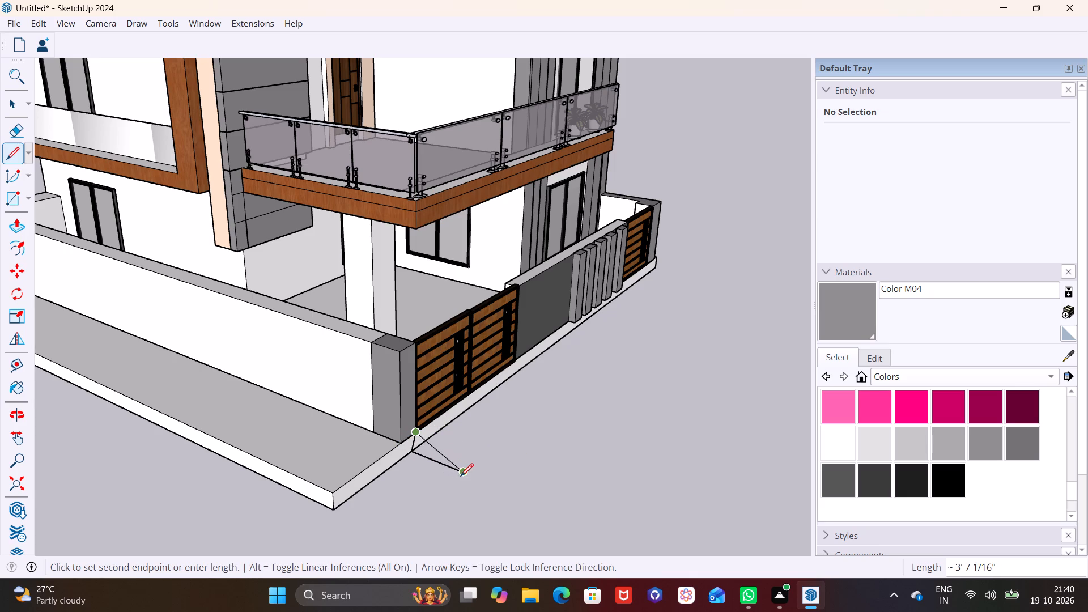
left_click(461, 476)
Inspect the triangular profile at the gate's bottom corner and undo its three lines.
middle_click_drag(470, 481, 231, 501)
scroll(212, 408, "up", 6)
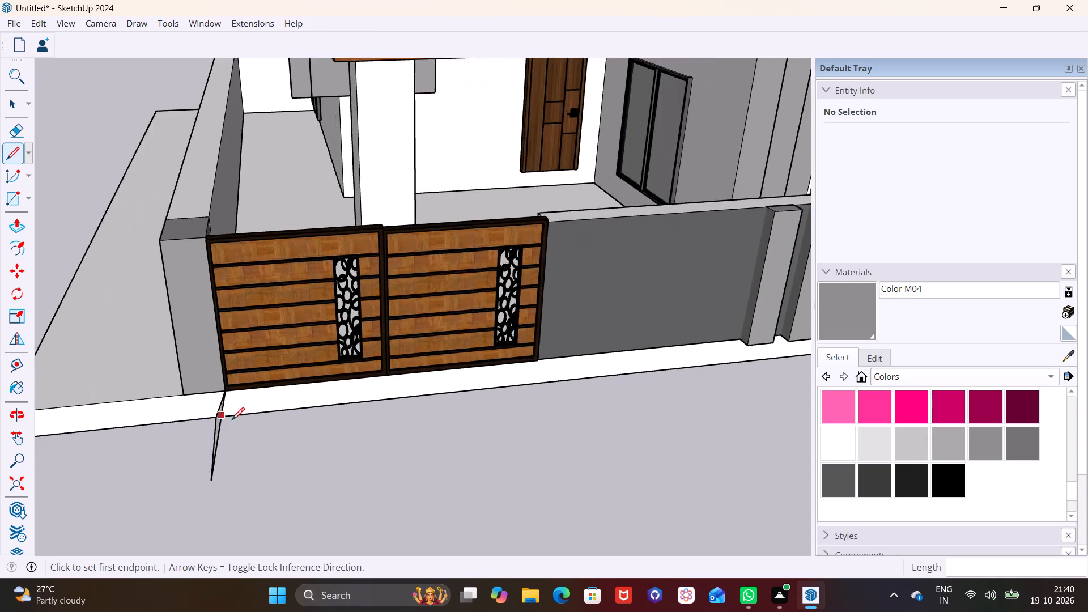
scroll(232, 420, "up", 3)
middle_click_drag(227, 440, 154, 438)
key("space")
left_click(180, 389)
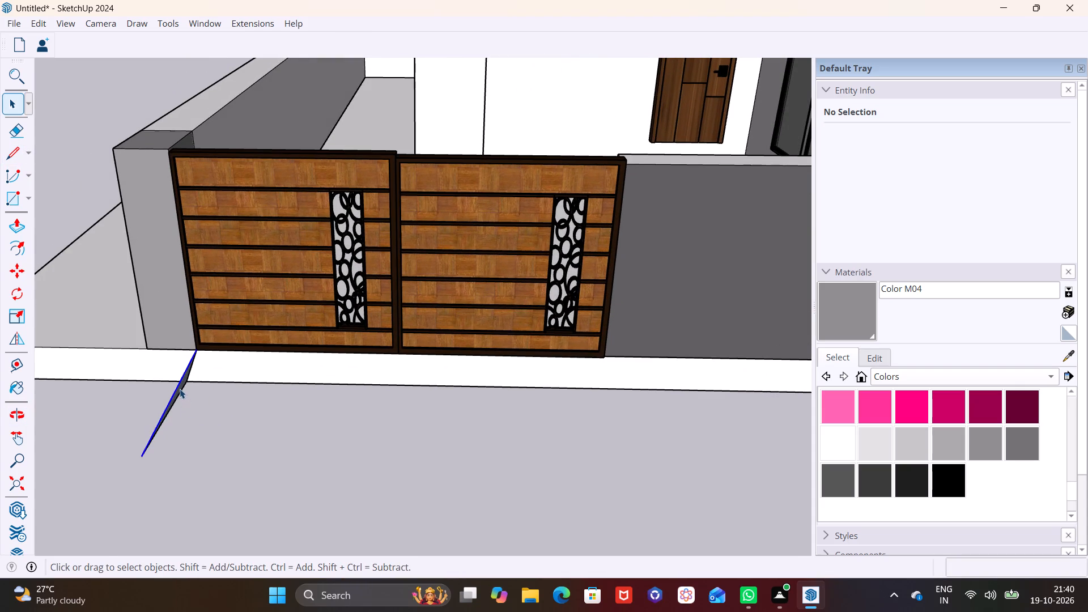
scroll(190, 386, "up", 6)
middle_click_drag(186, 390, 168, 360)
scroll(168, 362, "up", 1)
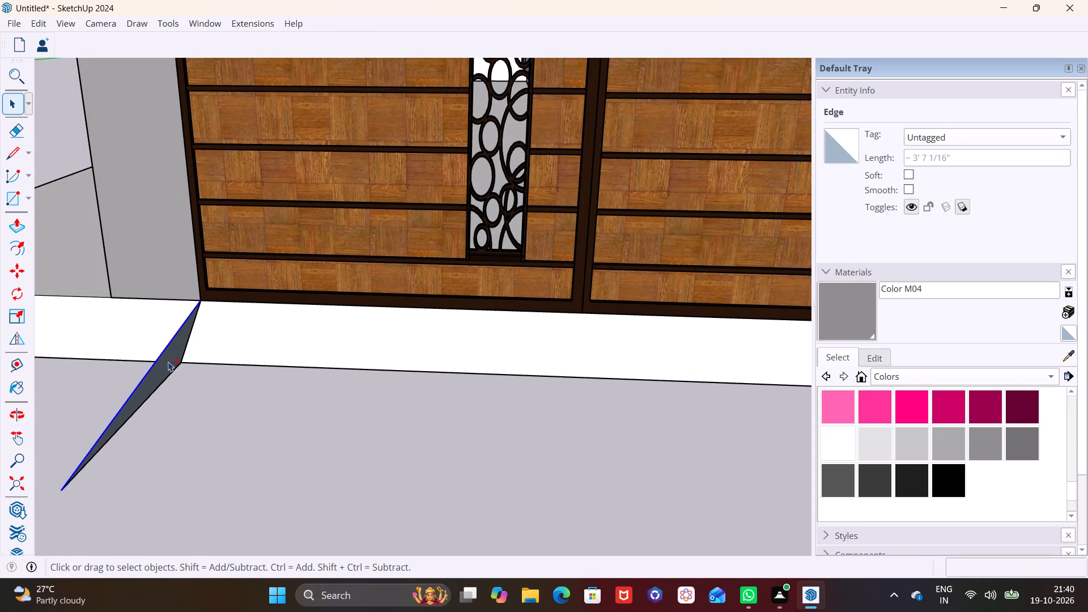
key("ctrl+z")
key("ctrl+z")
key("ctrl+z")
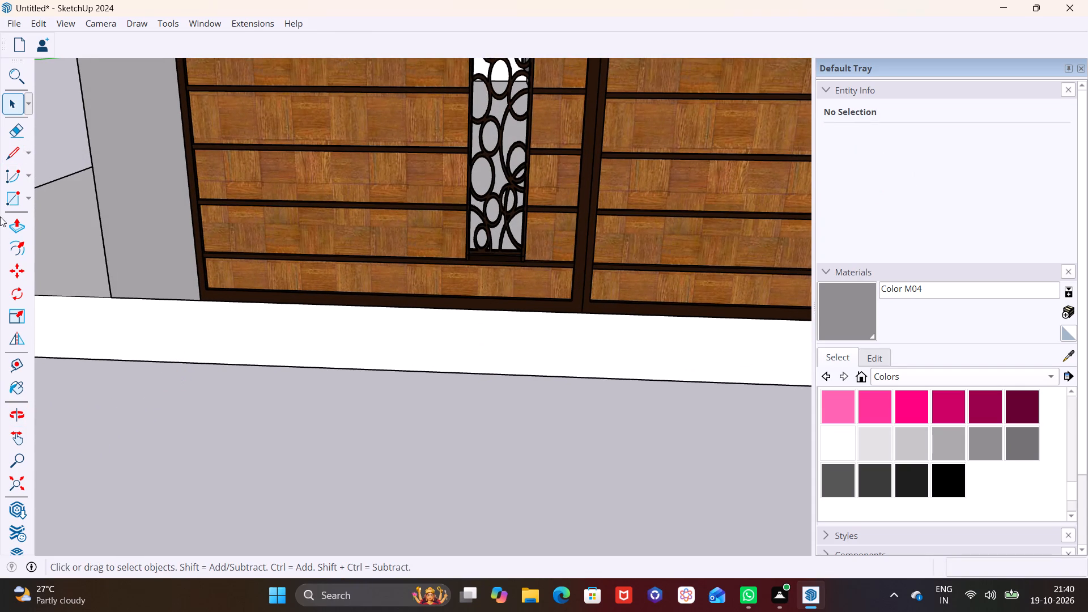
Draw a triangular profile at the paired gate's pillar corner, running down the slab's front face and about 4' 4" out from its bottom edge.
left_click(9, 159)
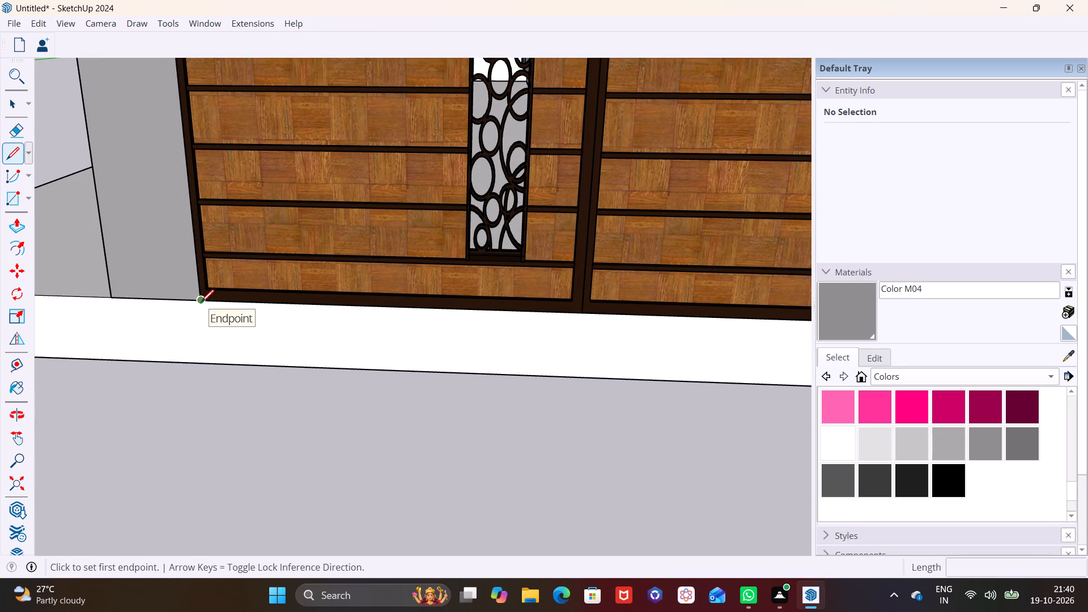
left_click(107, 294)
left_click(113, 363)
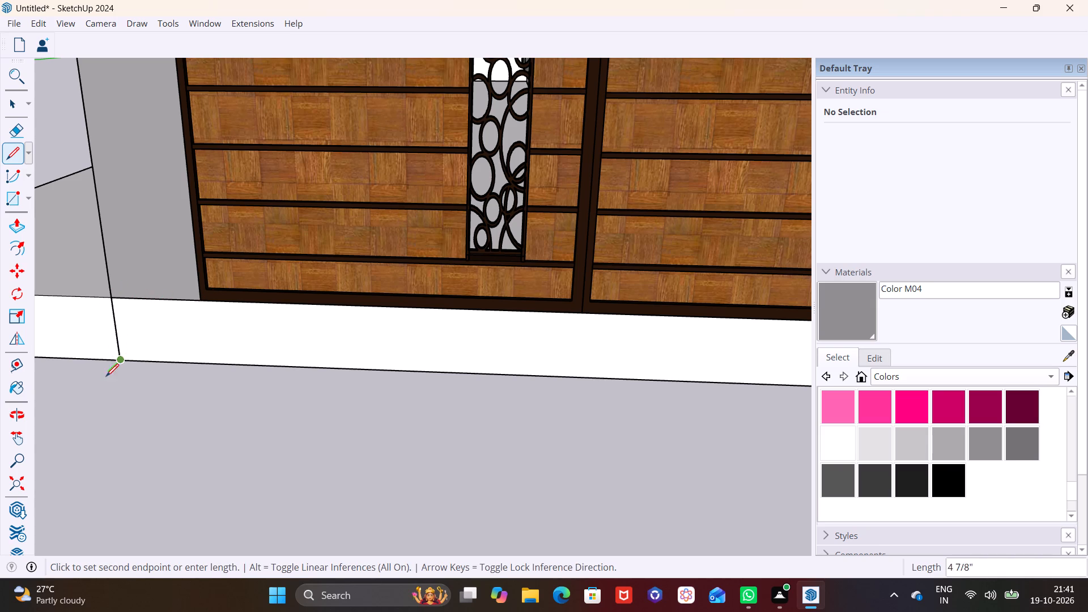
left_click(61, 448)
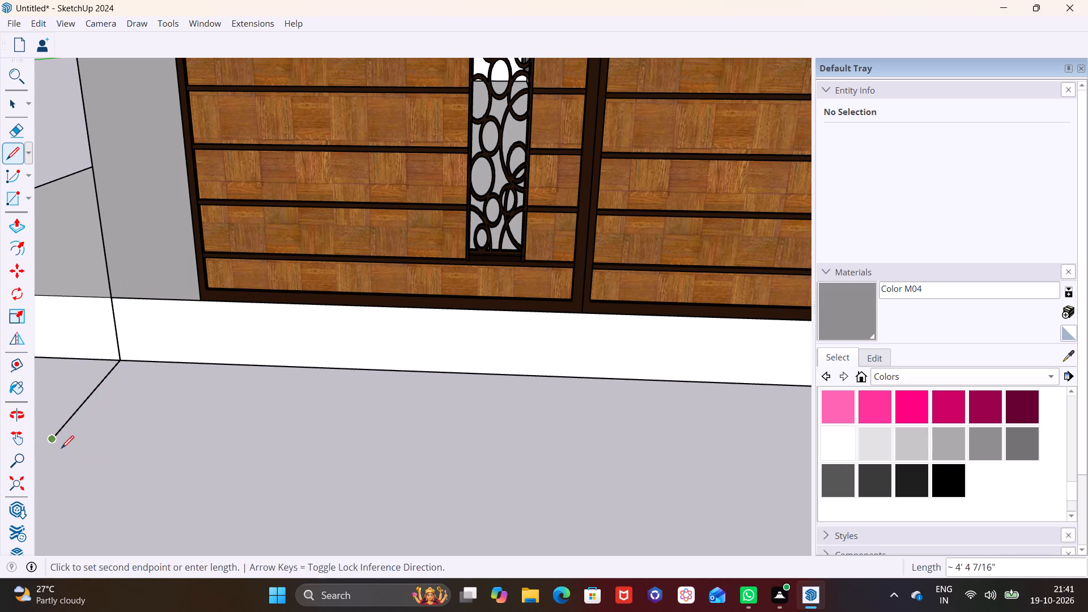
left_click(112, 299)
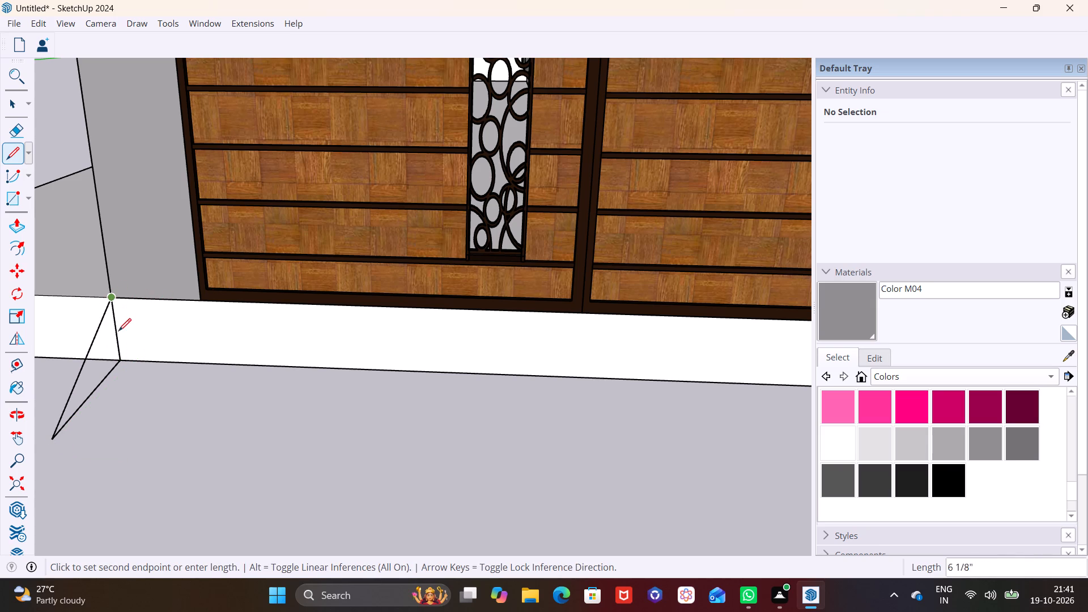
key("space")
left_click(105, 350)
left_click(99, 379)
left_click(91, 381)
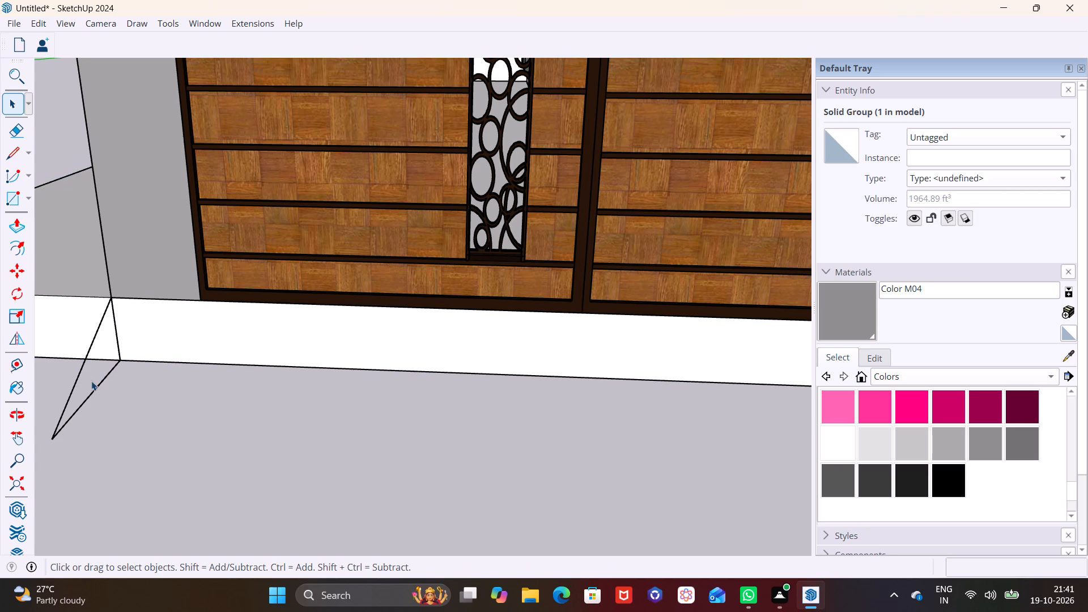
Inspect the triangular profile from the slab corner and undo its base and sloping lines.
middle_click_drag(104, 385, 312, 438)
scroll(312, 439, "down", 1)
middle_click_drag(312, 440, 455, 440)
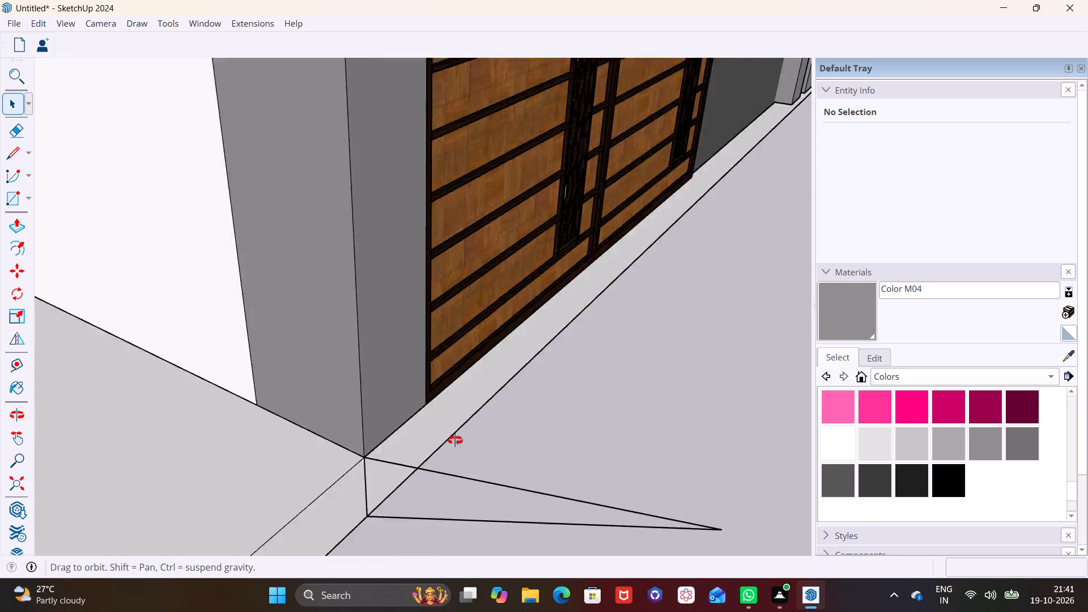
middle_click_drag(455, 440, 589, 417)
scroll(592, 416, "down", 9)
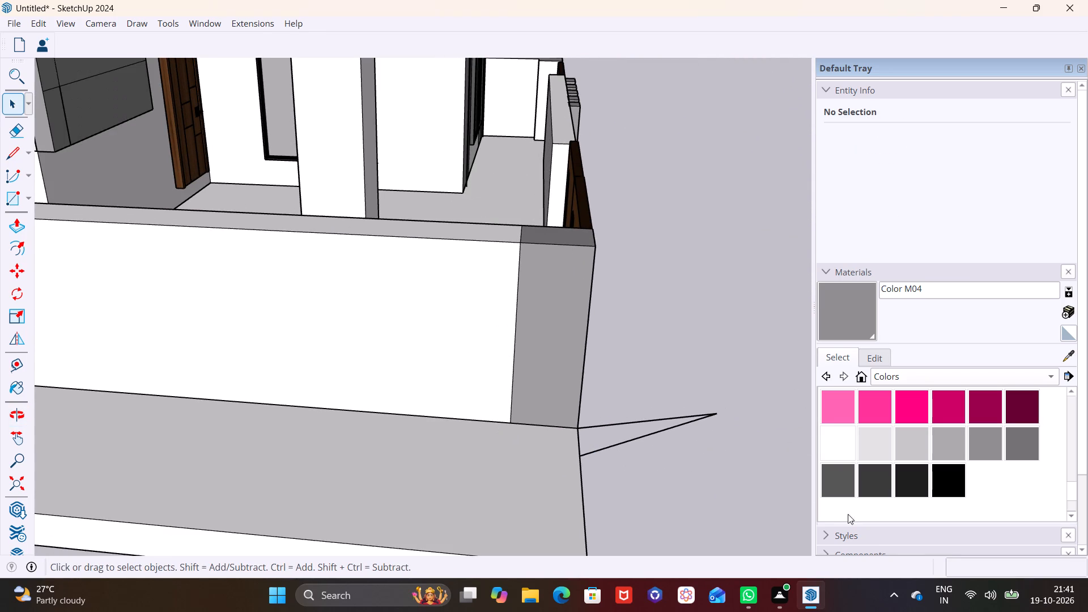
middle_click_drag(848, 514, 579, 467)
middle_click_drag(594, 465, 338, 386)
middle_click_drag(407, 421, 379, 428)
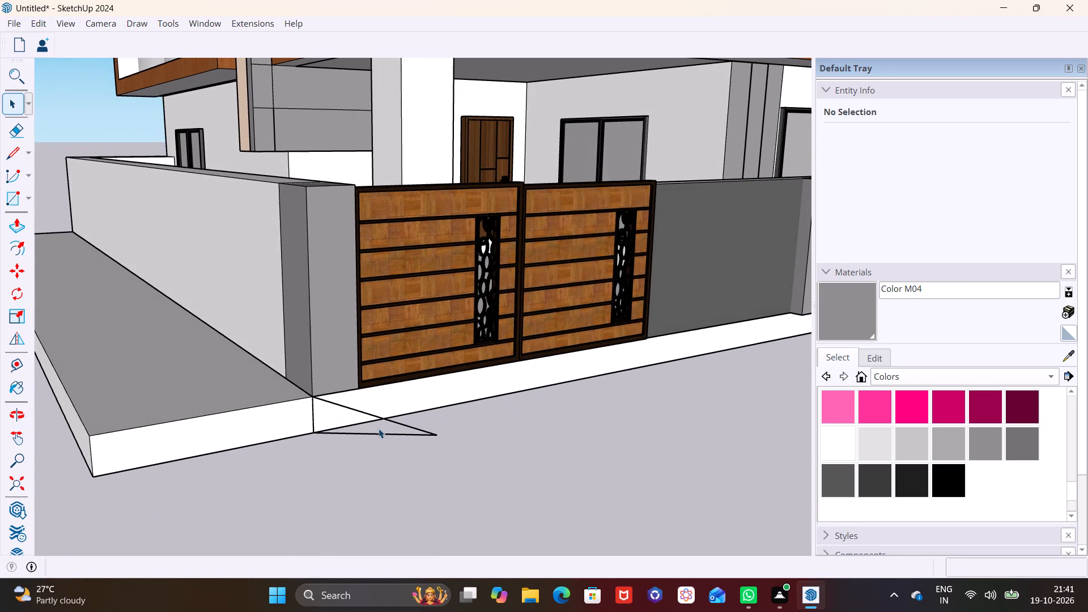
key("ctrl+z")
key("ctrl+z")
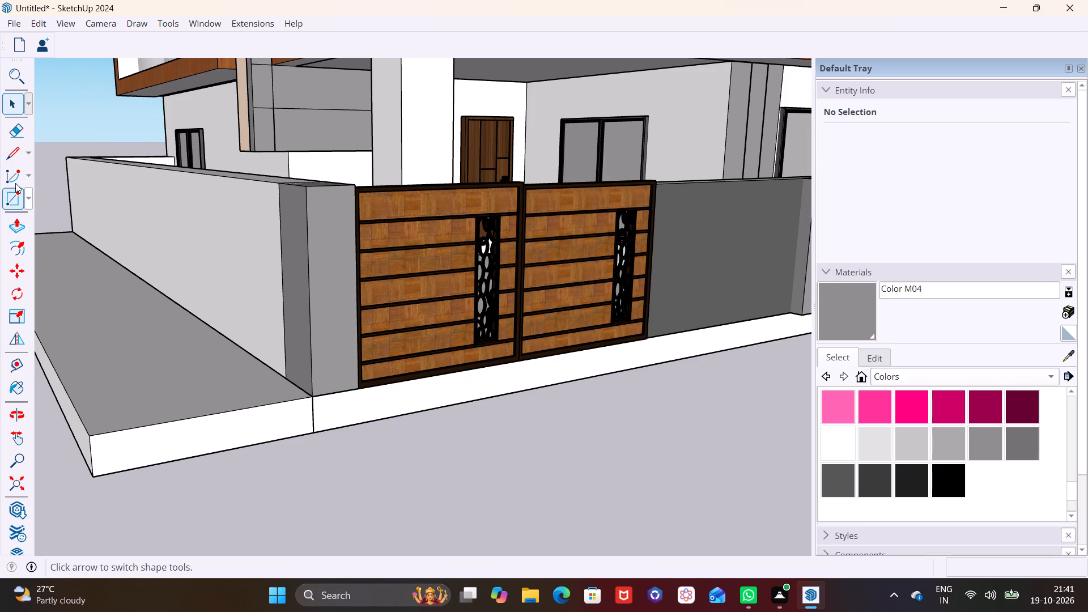
Draw a closed triangular ramp profile at the gate pillar corner, 1' high on the slab face with a sloping side about 2' 4" long.
left_click(9, 151)
middle_click_drag(316, 441, 318, 445)
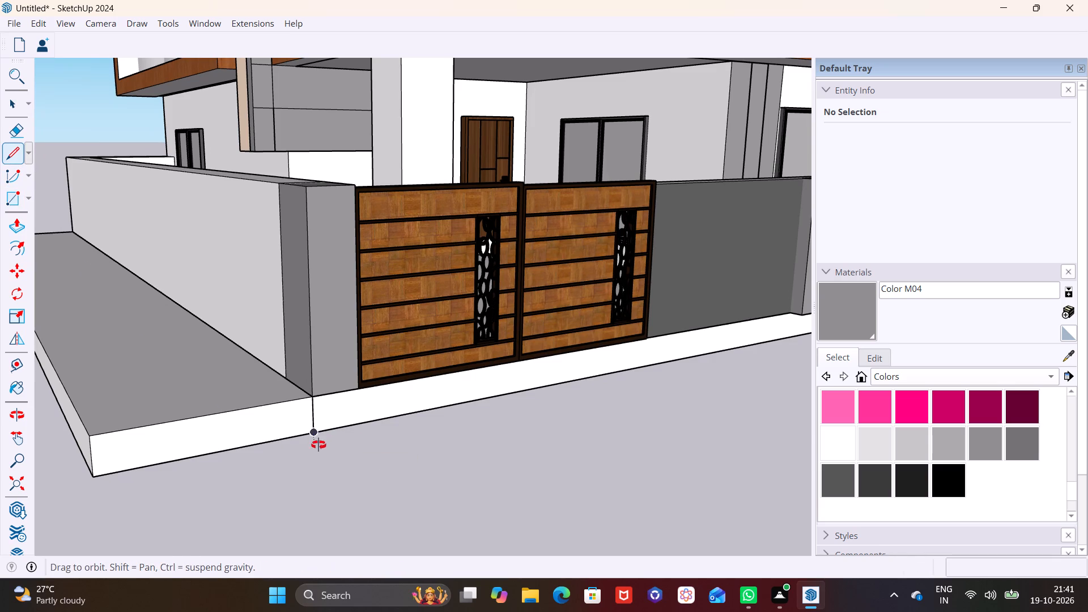
middle_click_drag(318, 445, 423, 444)
left_click(489, 402)
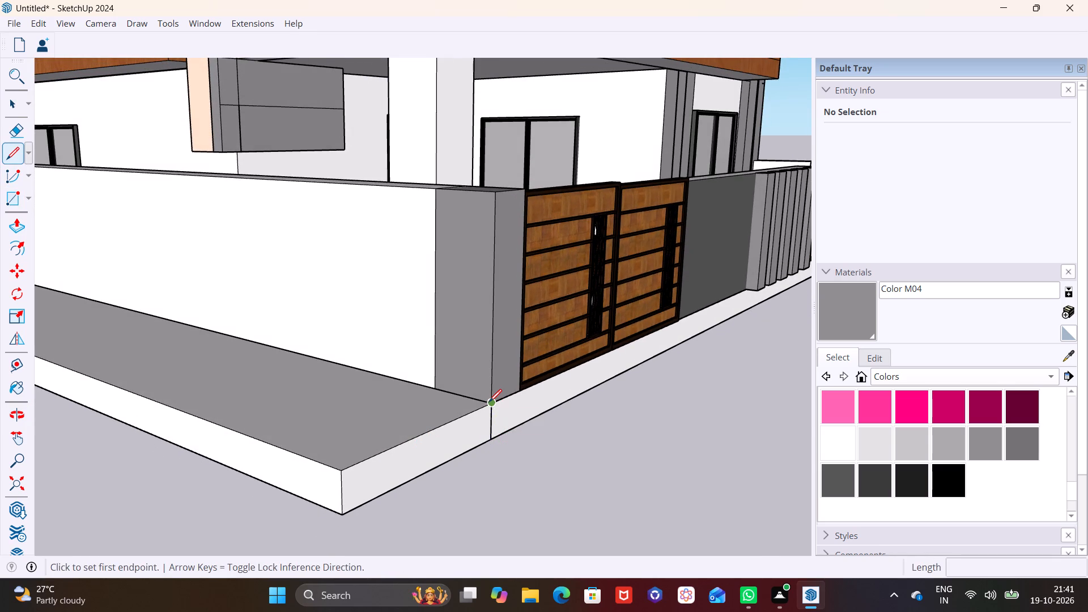
left_click(490, 436)
left_click(559, 464)
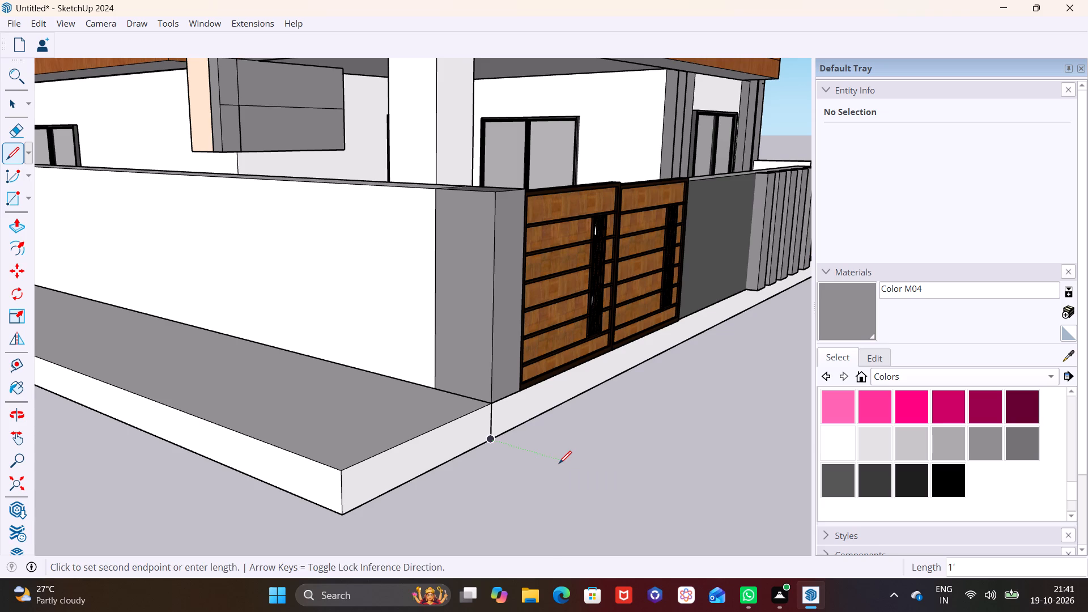
left_click(494, 405)
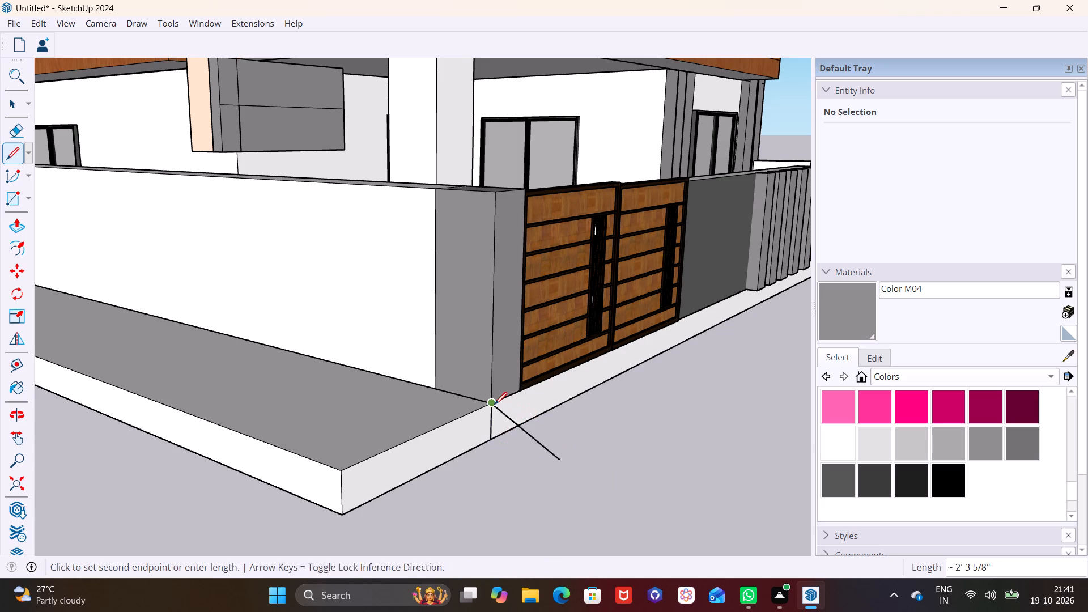
left_click_drag(555, 458, 544, 462)
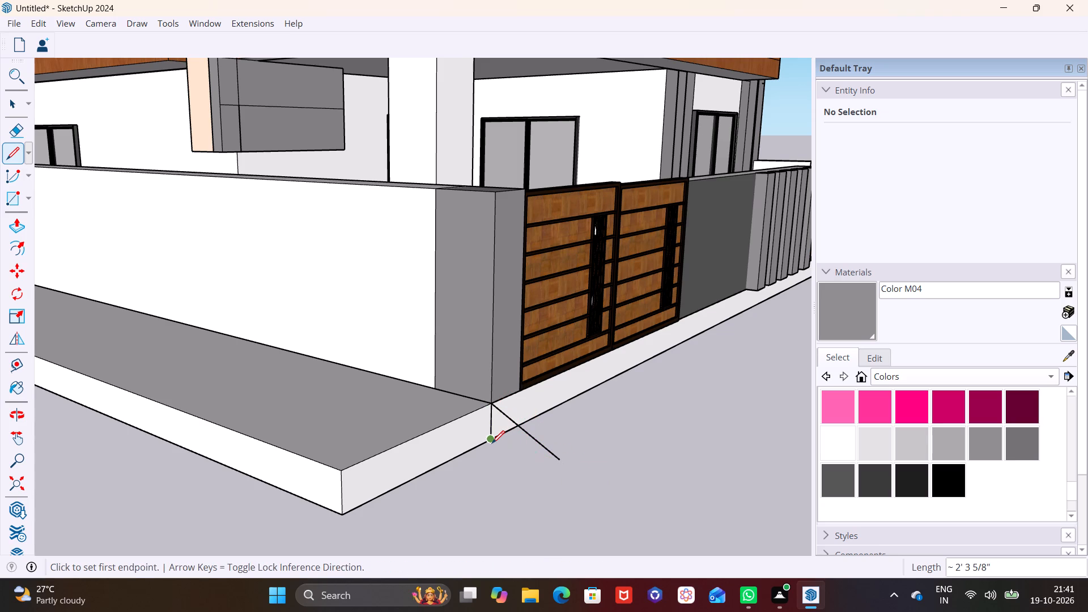
left_click(492, 443)
left_click(558, 460)
Extrude the triangular profile about 12' 3" along the slab front to form a ramp across the paired gates.
middle_click_drag(569, 466, 460, 494)
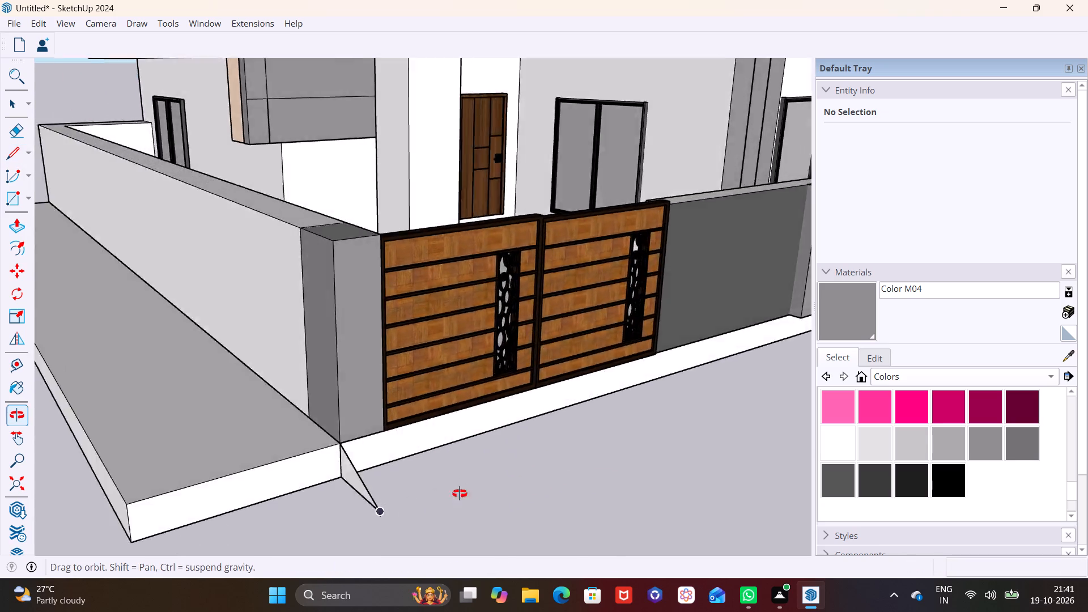
middle_click_drag(460, 494, 383, 492)
scroll(235, 462, "down", 2)
middle_click_drag(232, 464, 180, 450)
scroll(180, 450, "up", 1)
key("space")
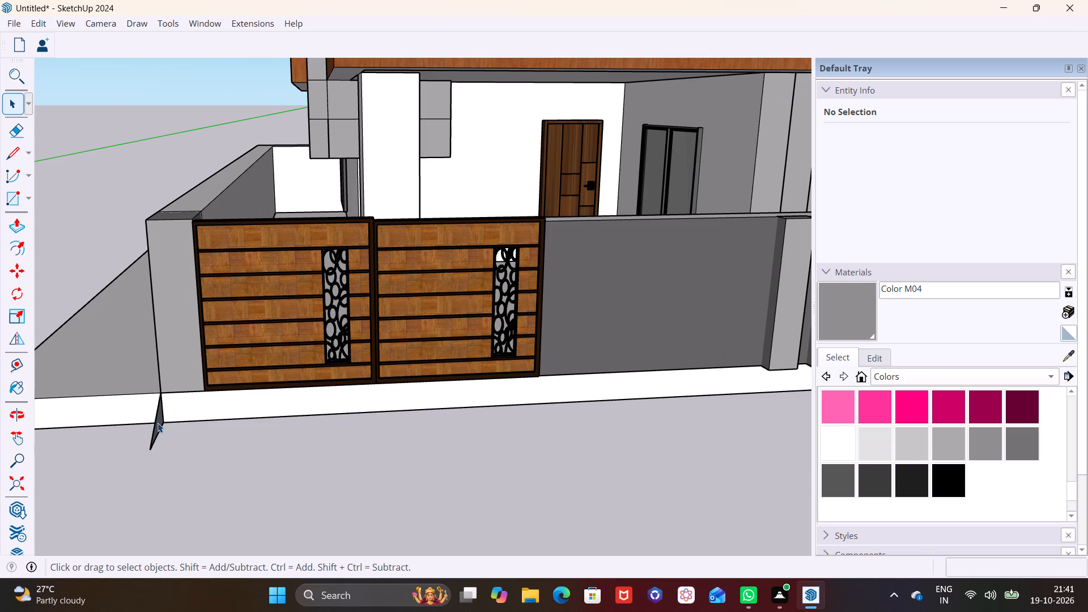
left_click(158, 423)
scroll(161, 420, "up", 6)
left_click(161, 420)
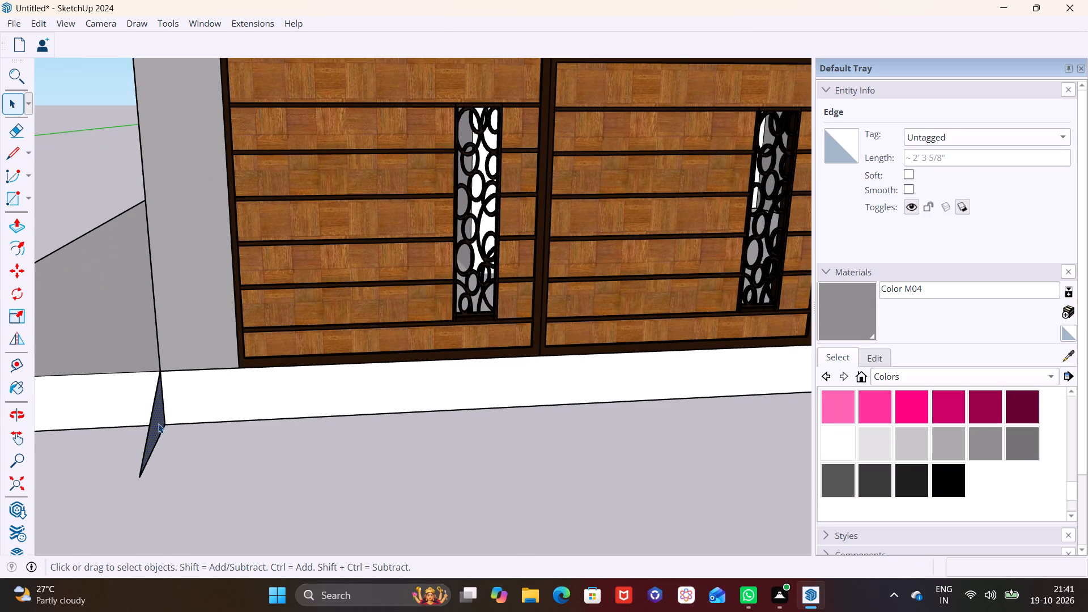
left_click(16, 222)
left_click_drag(158, 417, 148, 433)
key("ctrl+z")
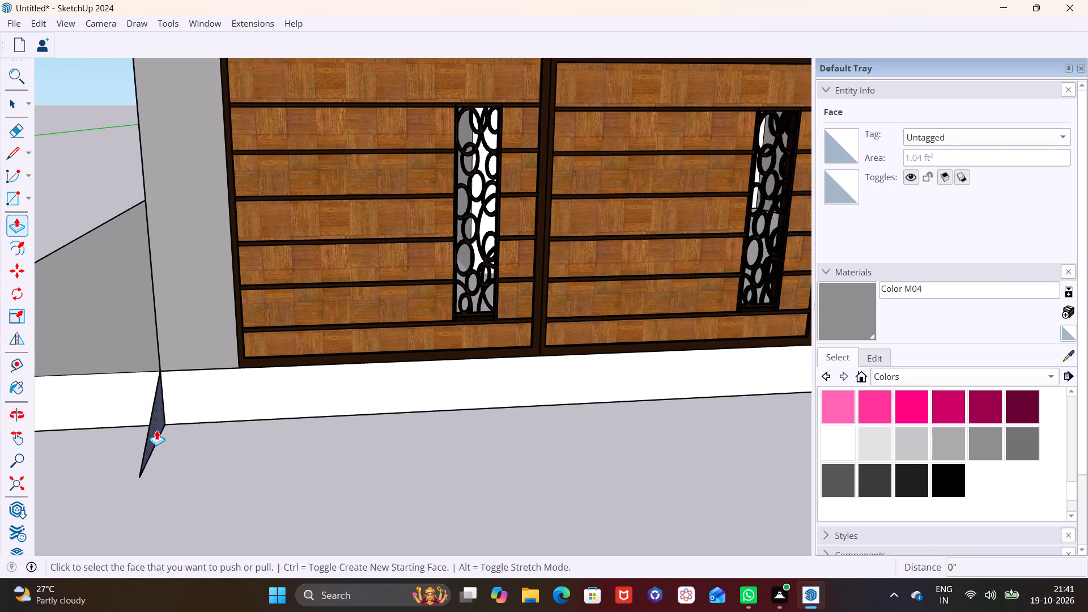
left_click(161, 426)
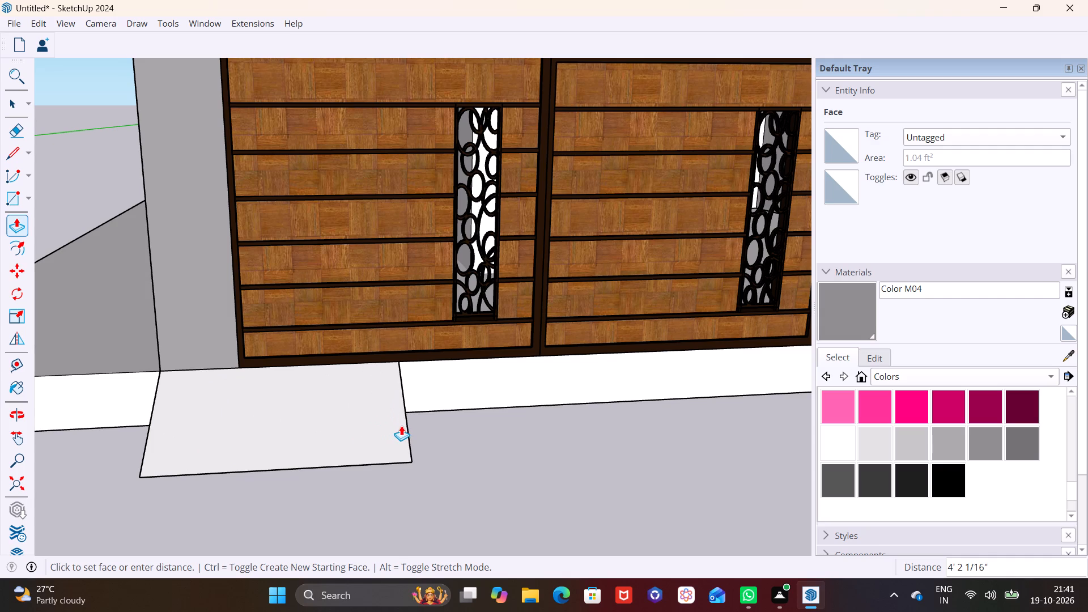
scroll(402, 426, "down", 6)
middle_click_drag(545, 435, 436, 452)
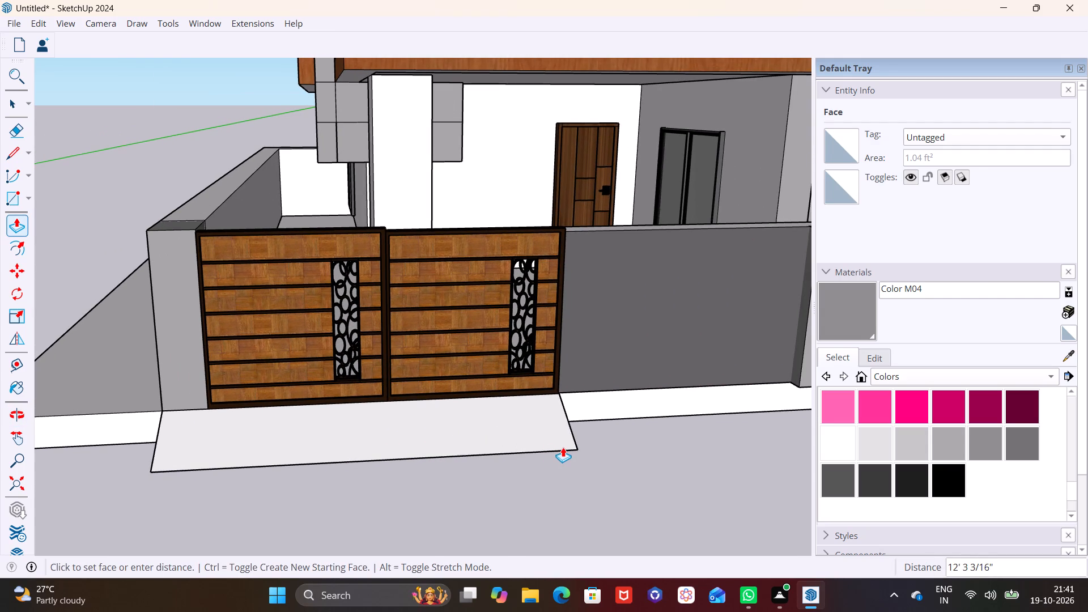
left_click(563, 447)
Examine the ramp at the paired gates against the front boundary wall and the whole façade.
scroll(576, 454, "down", 2)
middle_click_drag(571, 442, 372, 441)
scroll(372, 441, "down", 2)
middle_click_drag(422, 464, 424, 436)
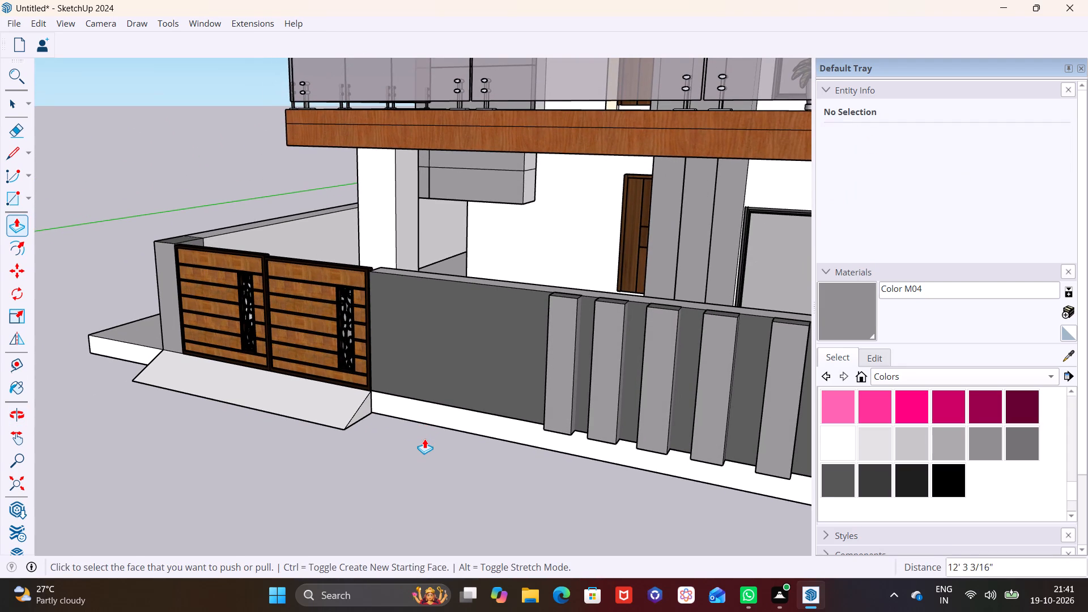
middle_click_drag(455, 434, 547, 479)
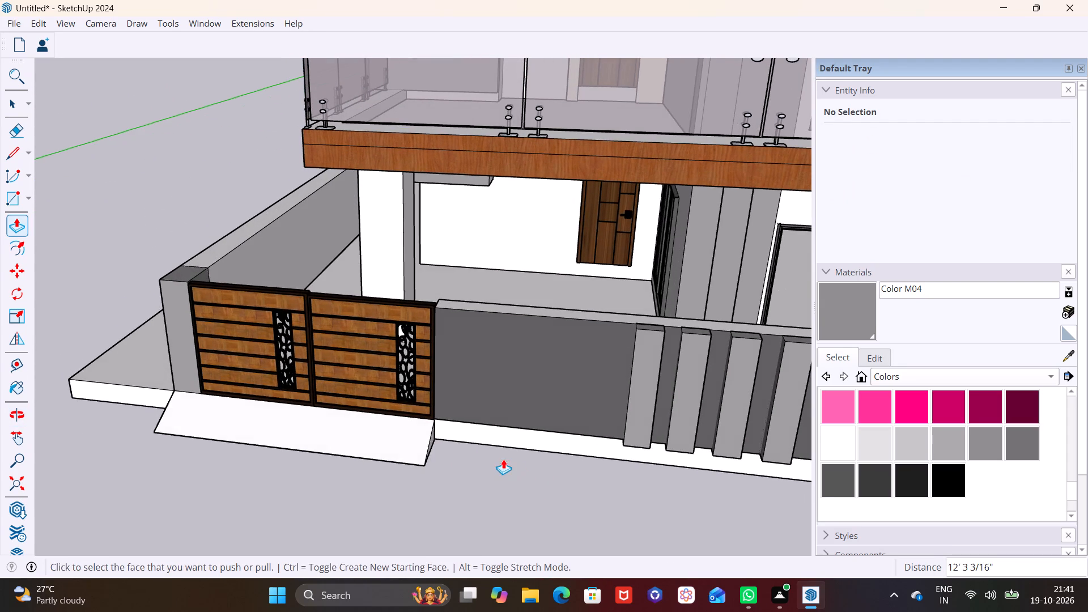
scroll(497, 460, "down", 8)
middle_click_drag(495, 458, 368, 405)
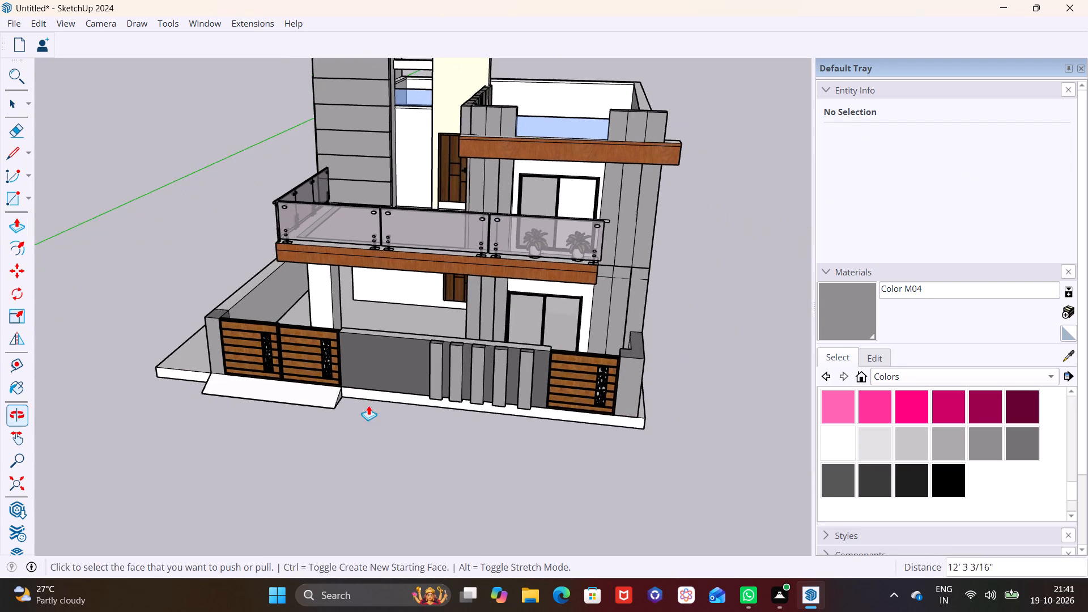
middle_click_drag(427, 445, 402, 395)
scroll(420, 394, "up", 3)
middle_click_drag(410, 398, 391, 464)
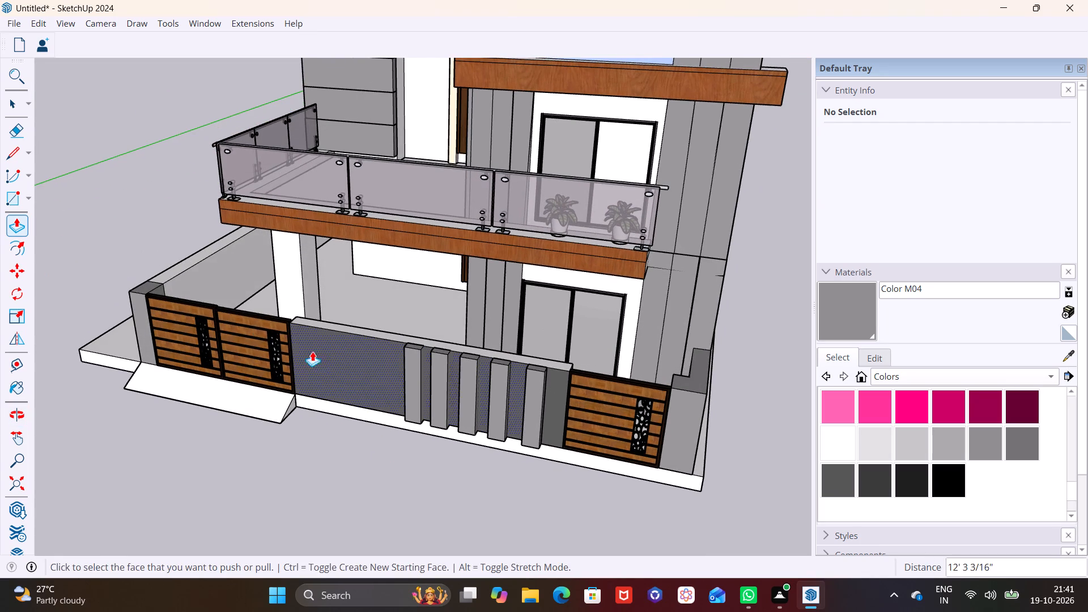
Draw a ground-level rectangle about 25' 7" by 1' 4 1/2" along the slab front, from the ramp's end to the far slab corner.
left_click(27, 198)
left_click(39, 216)
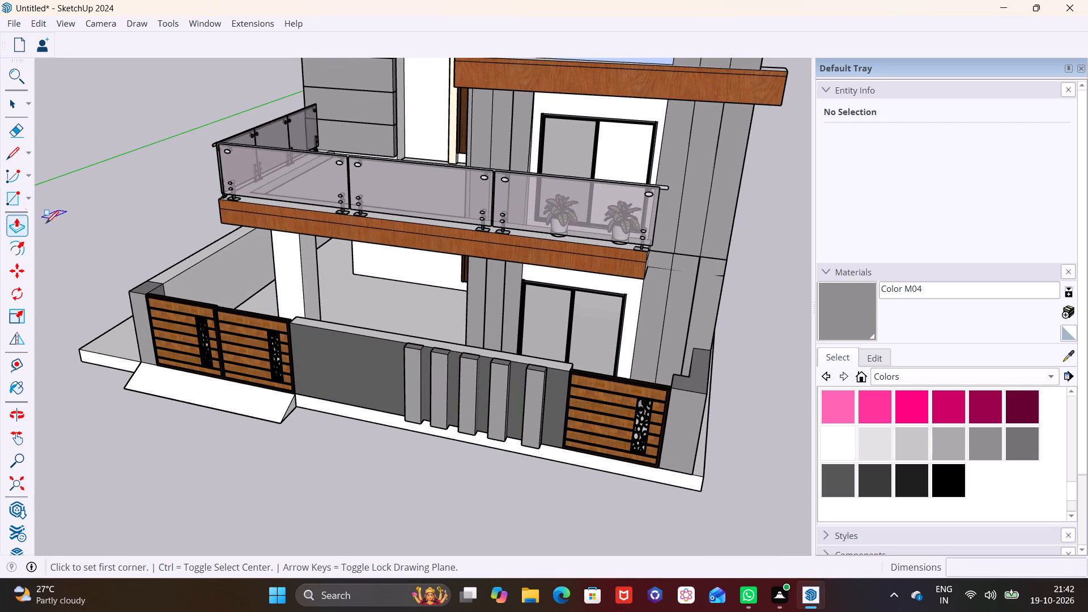
scroll(321, 422, "up", 6)
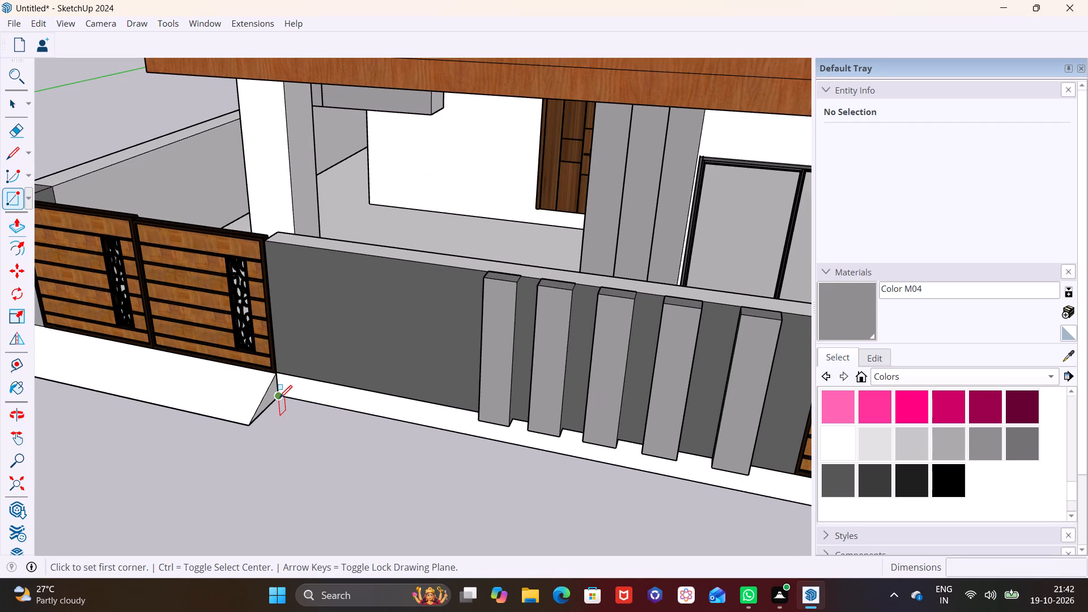
left_click(279, 398)
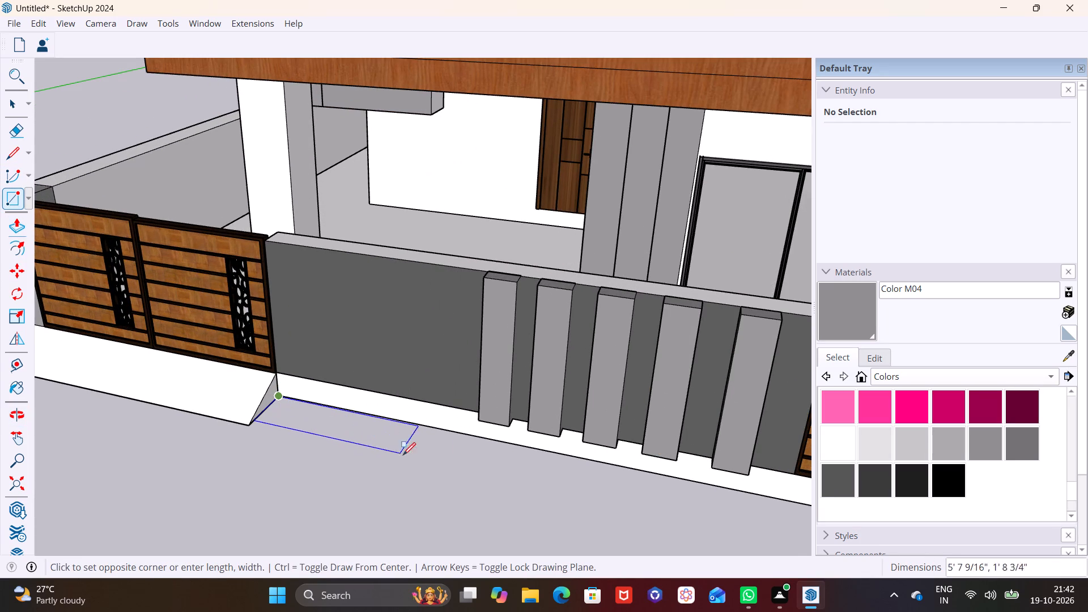
middle_click_drag(635, 498, 408, 460)
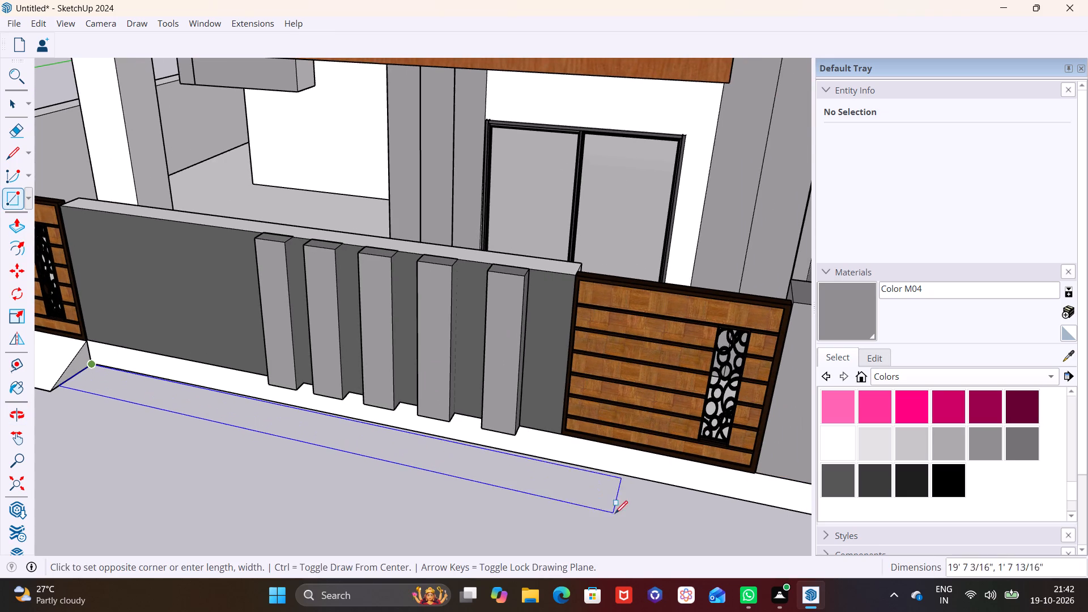
middle_click_drag(615, 513, 559, 427, "shift")
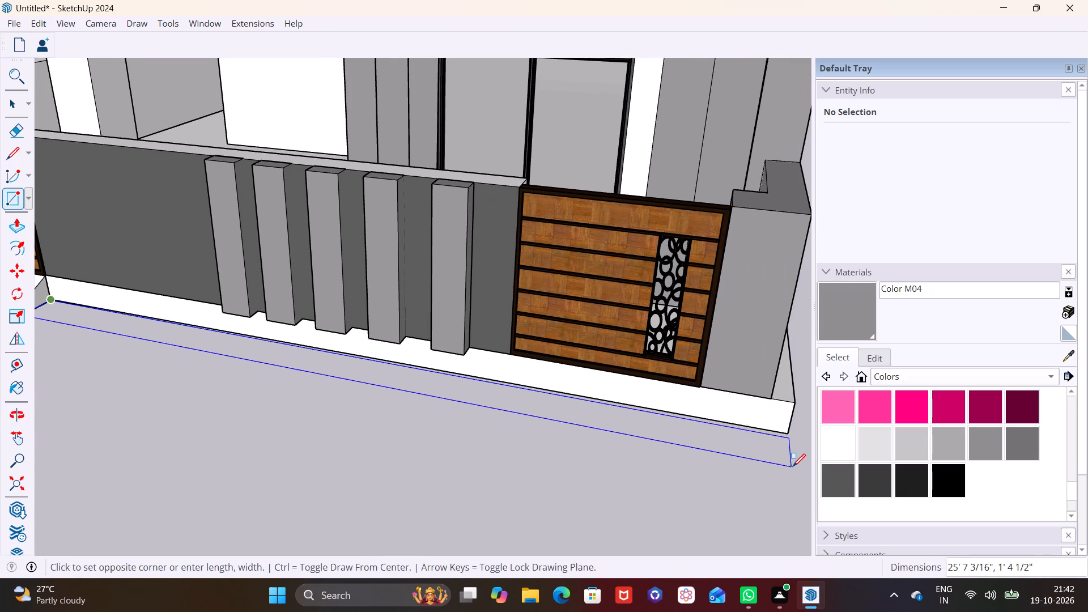
left_click(793, 466)
key("space")
Extrude the long rectangle upward into a low step below the top of the base slab.
left_click(652, 426)
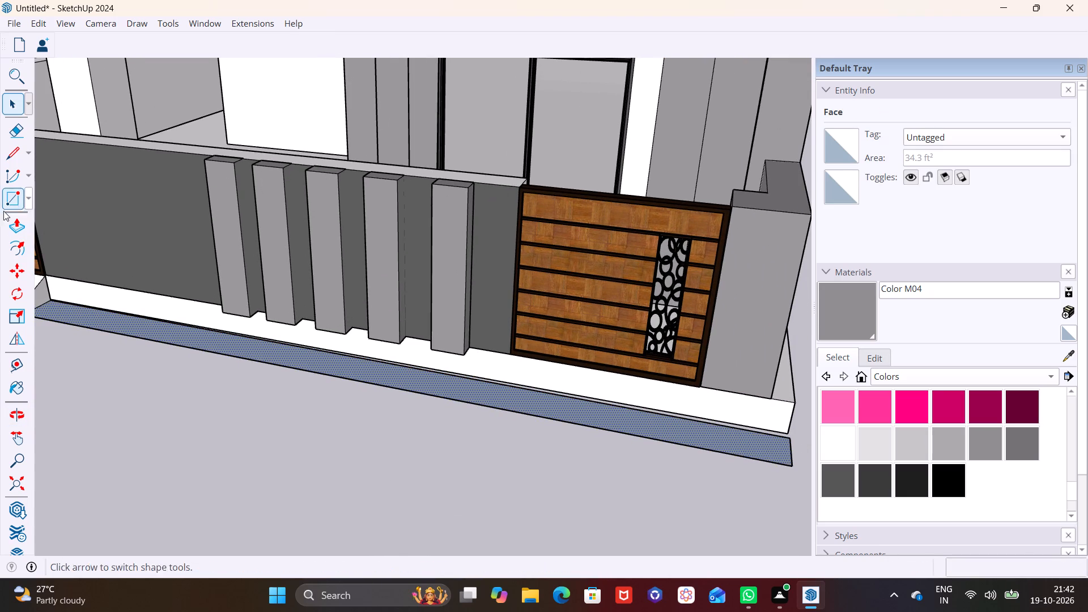
left_click(7, 221)
left_click(144, 327)
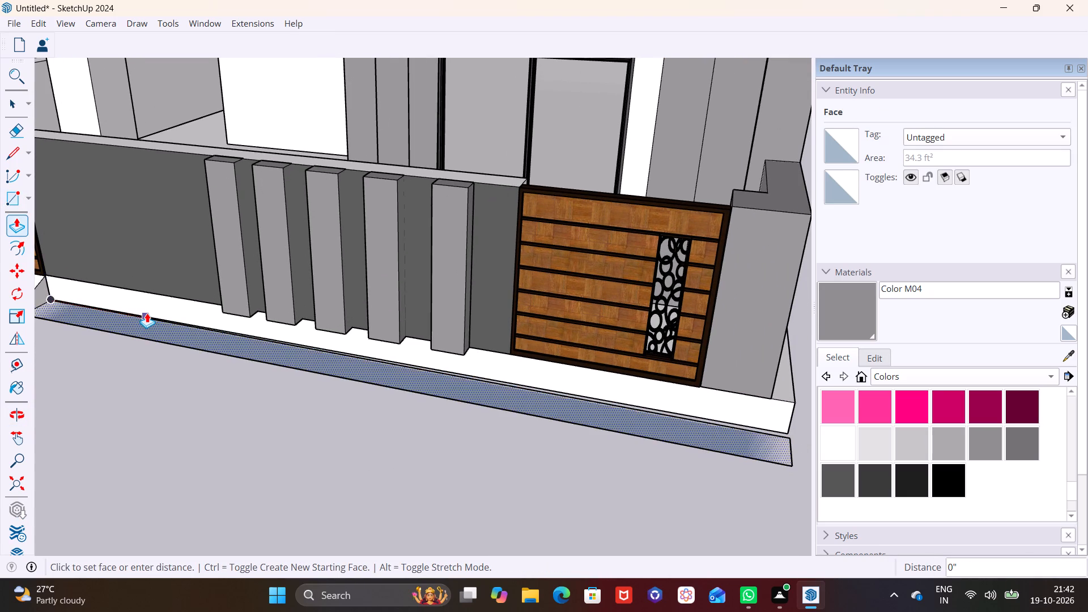
left_click(149, 310)
key("space")
left_click(184, 384)
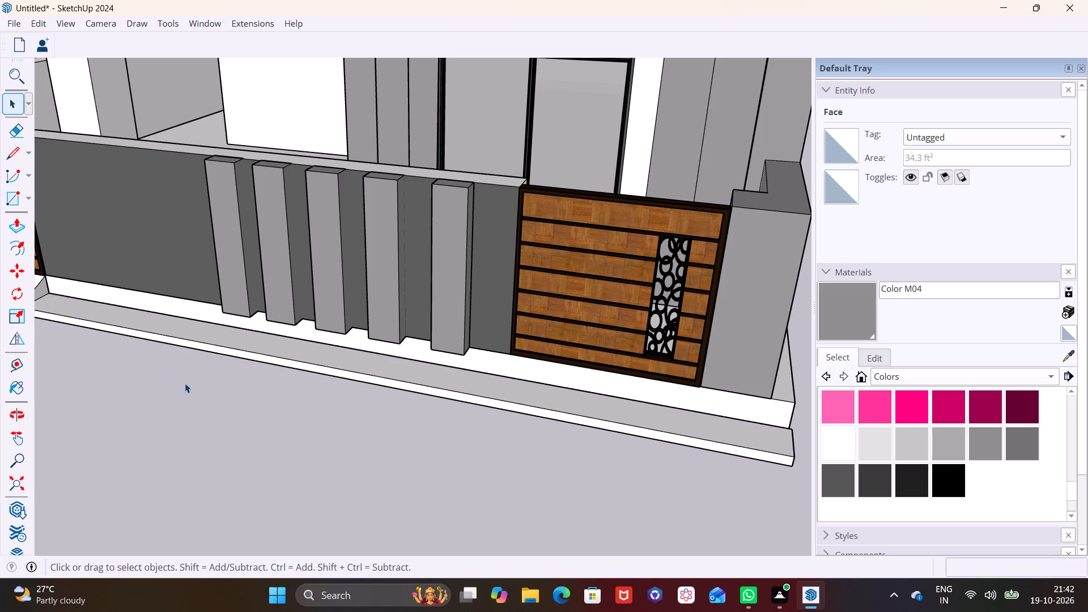
Examine the ramp and the long front step from the front and the side corner of the house.
scroll(185, 383, "down", 9)
middle_click_drag(196, 388, 554, 401)
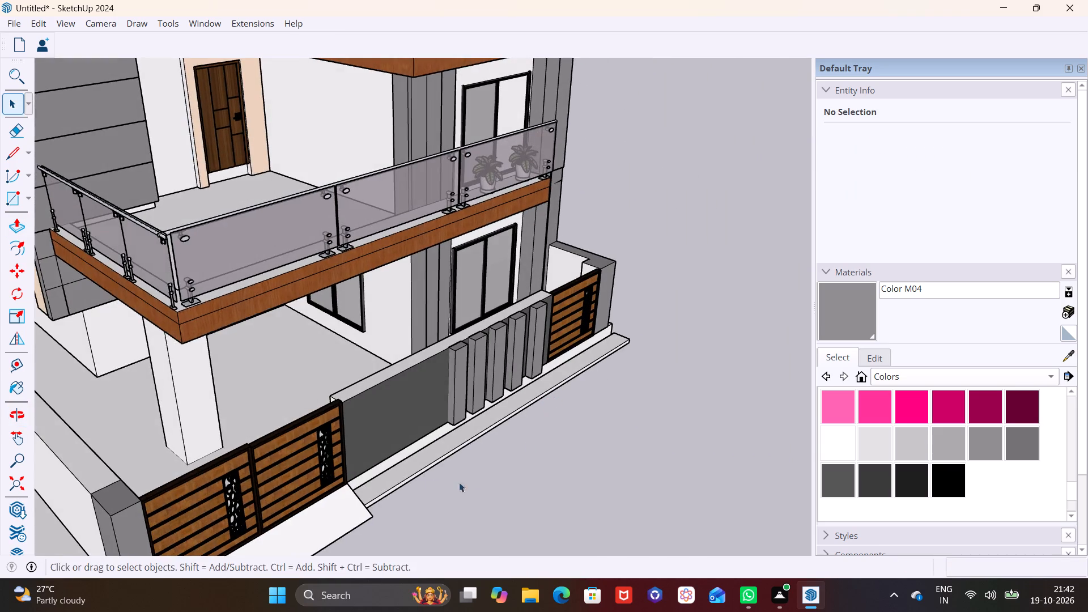
middle_click_drag(359, 463, 280, 373)
middle_click_drag(253, 439, 538, 377)
middle_click_drag(399, 442, 216, 490)
middle_click_drag(251, 441, 475, 414, "shift")
scroll(378, 426, "down", 2)
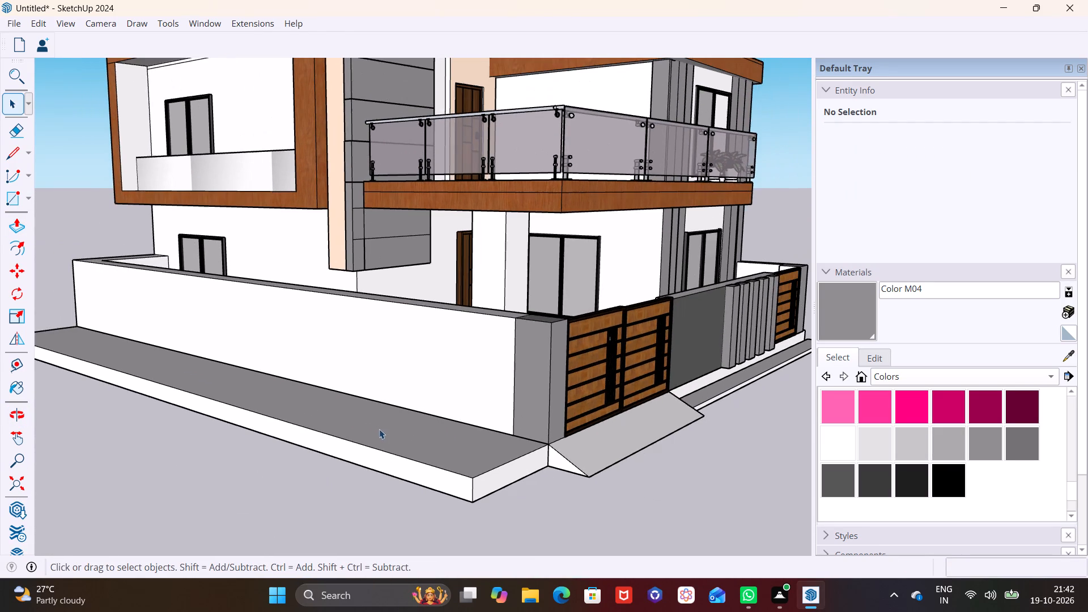
Open the 3D Warehouse and search its models for "greenary".
left_click(214, 27)
left_click(251, 138)
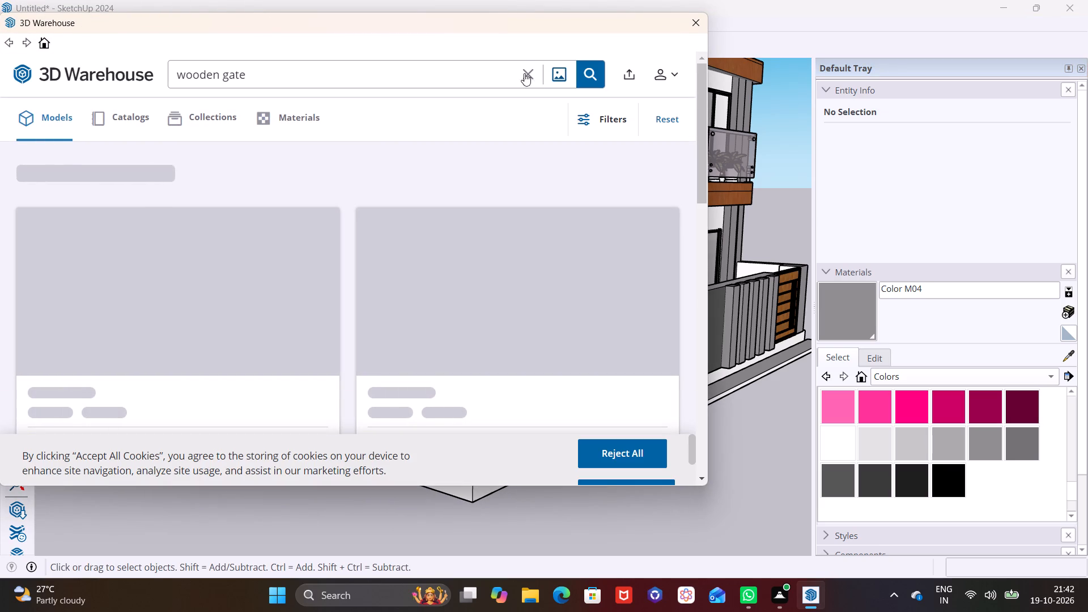
left_click(528, 74)
left_click(271, 72)
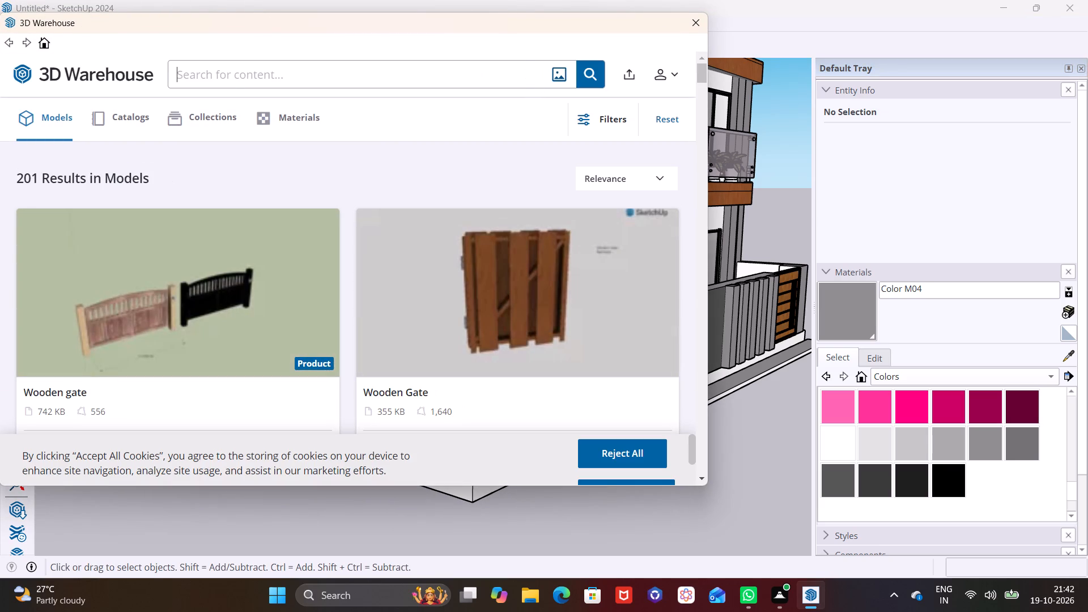
type("gre")
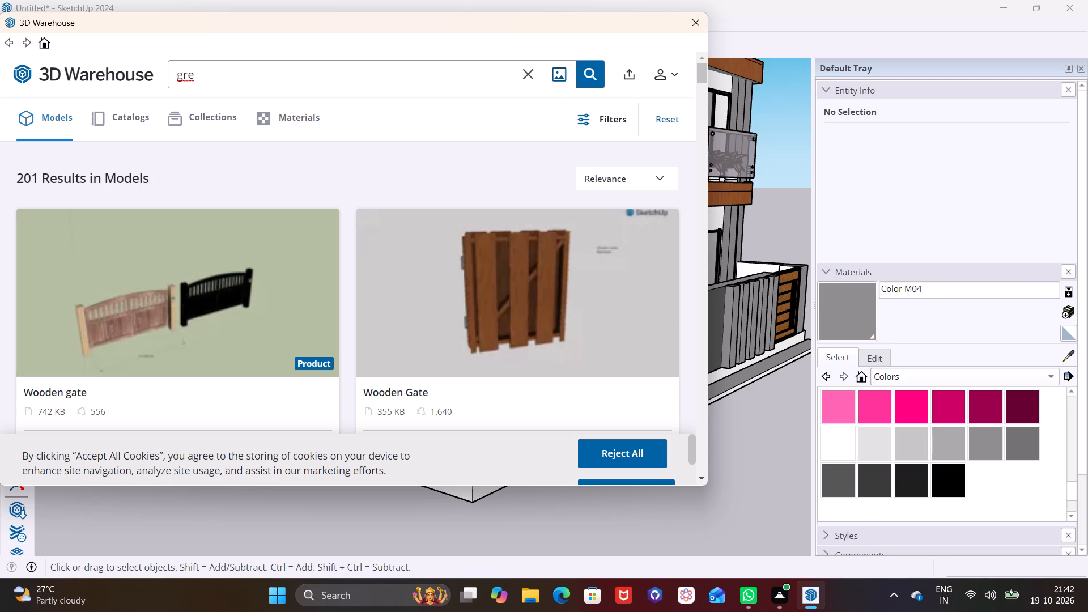
type("em")
key("BackSpace")
key("n")
type("ary")
key("Return")
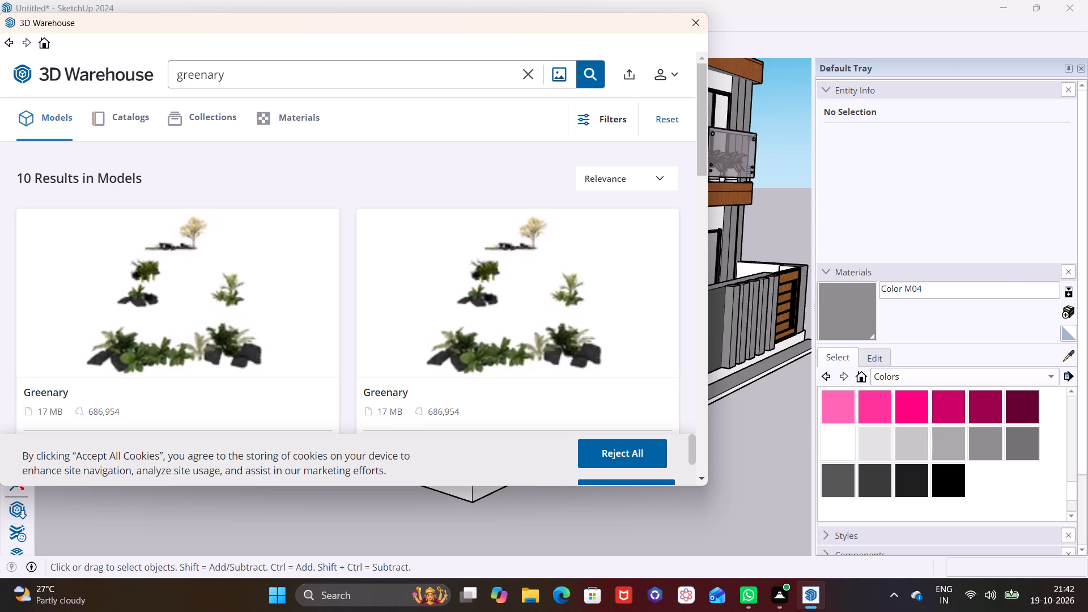
Look through the greenary search results for planting that suits the house exterior.
scroll(136, 115, "down", 3)
scroll(173, 181, "down", 1)
scroll(312, 243, "down", 3)
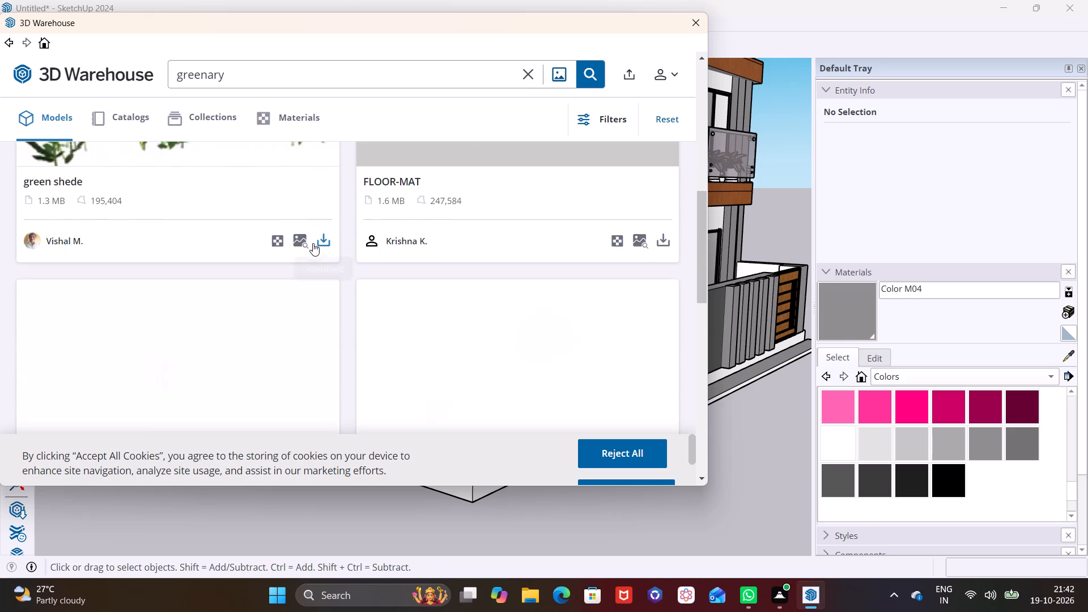
scroll(310, 244, "down", 9)
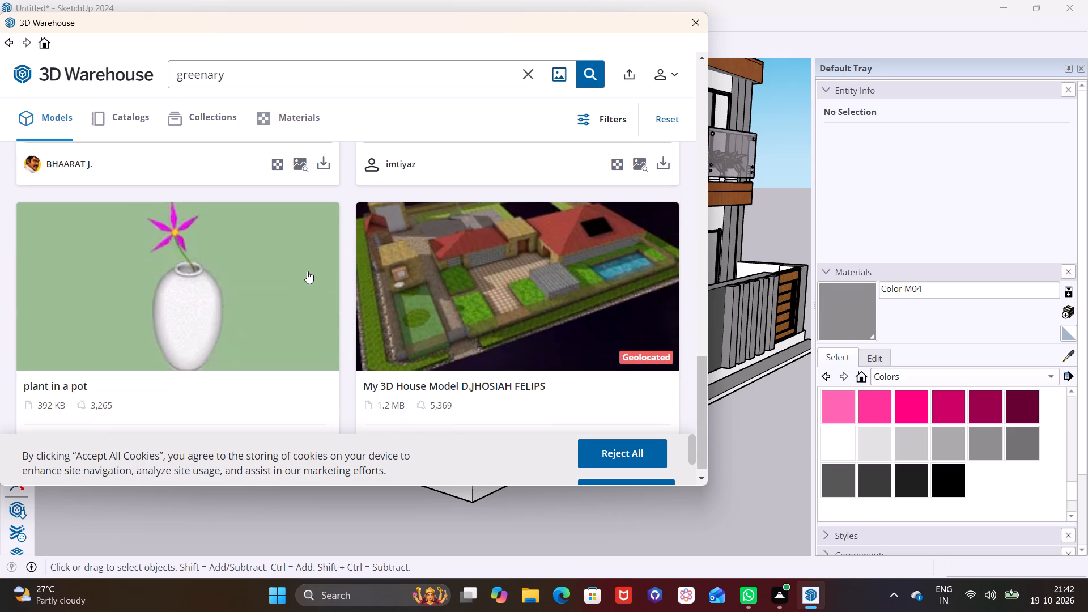
scroll(303, 269, "down", 8)
scroll(428, 269, "down", 9)
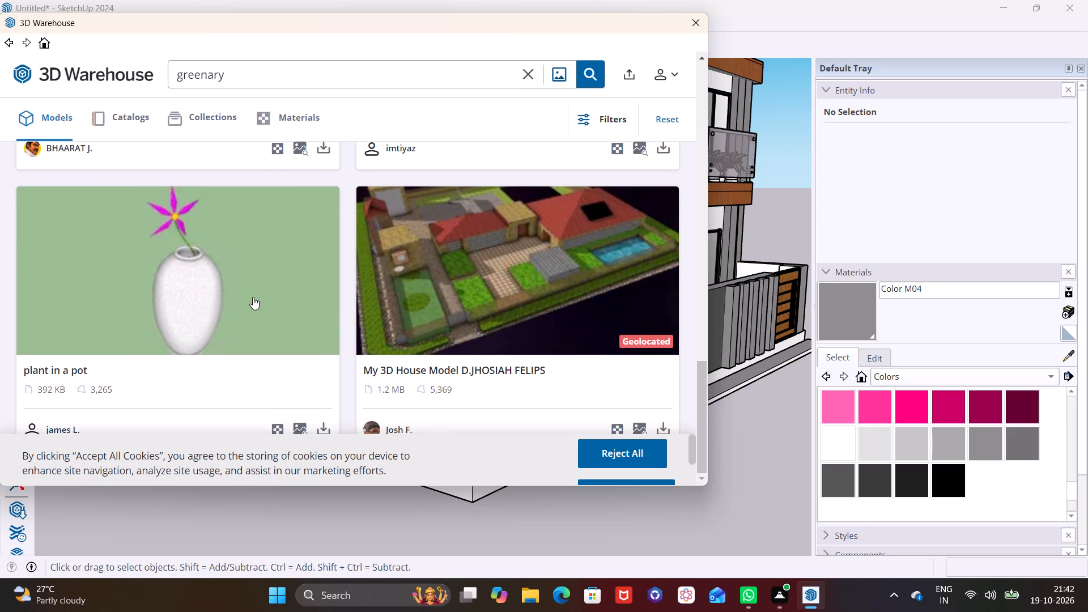
scroll(253, 297, "down", 2)
scroll(526, 339, "up", 4)
scroll(521, 339, "down", 9)
scroll(517, 340, "up", 5)
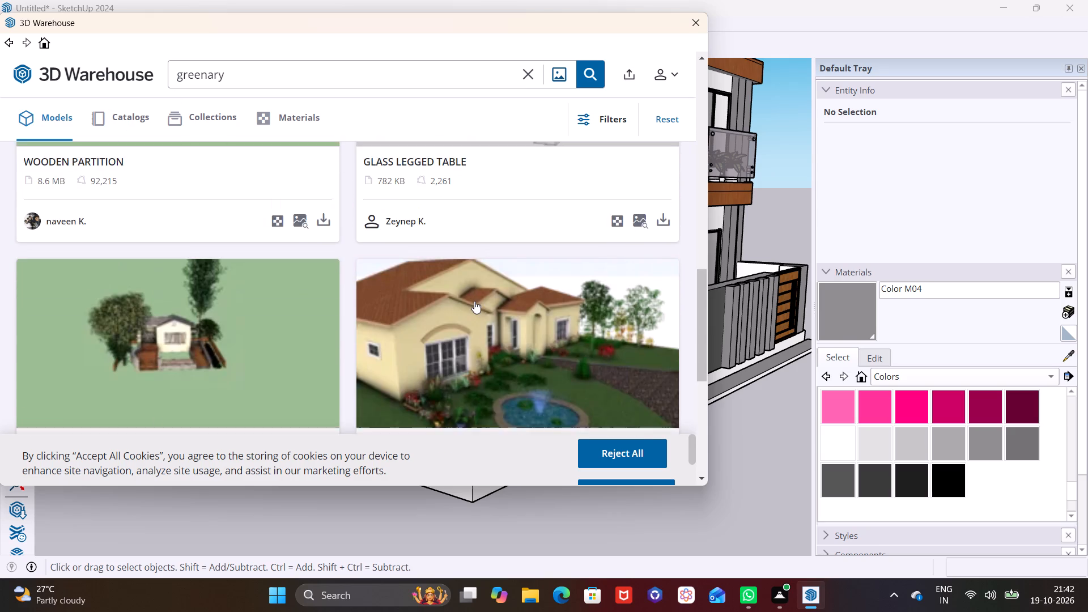
scroll(474, 301, "up", 19)
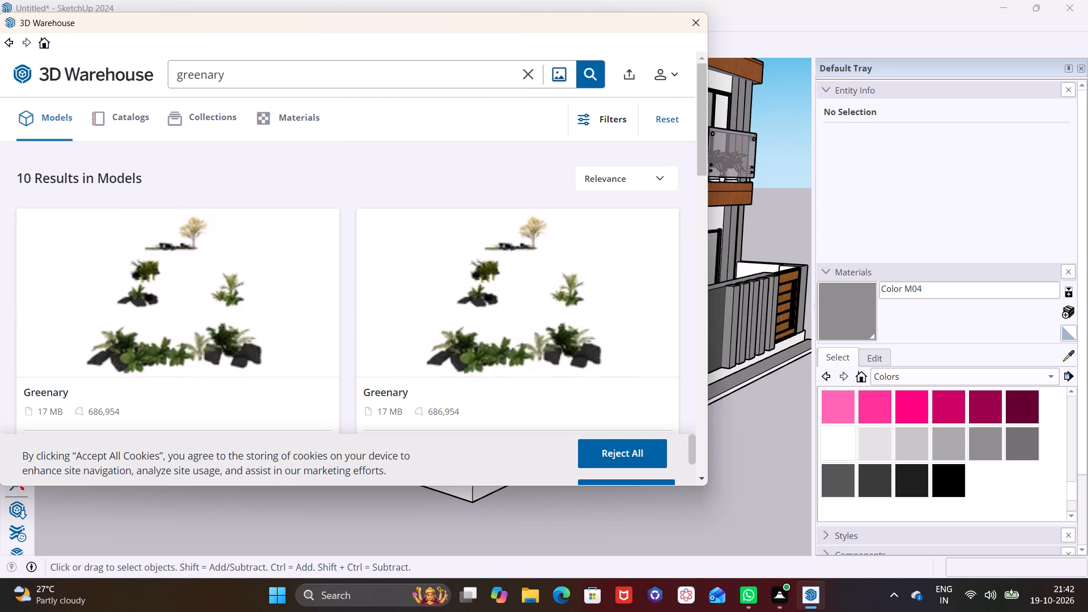
Replace the model search with "plants".
left_click(527, 75)
left_click(345, 73)
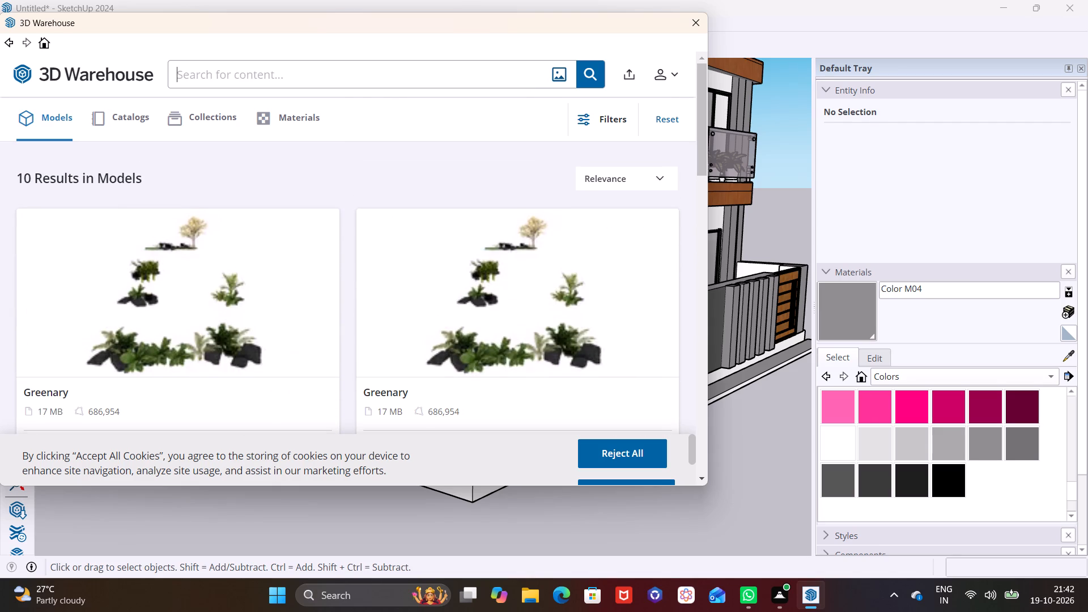
type("plant")
key("s")
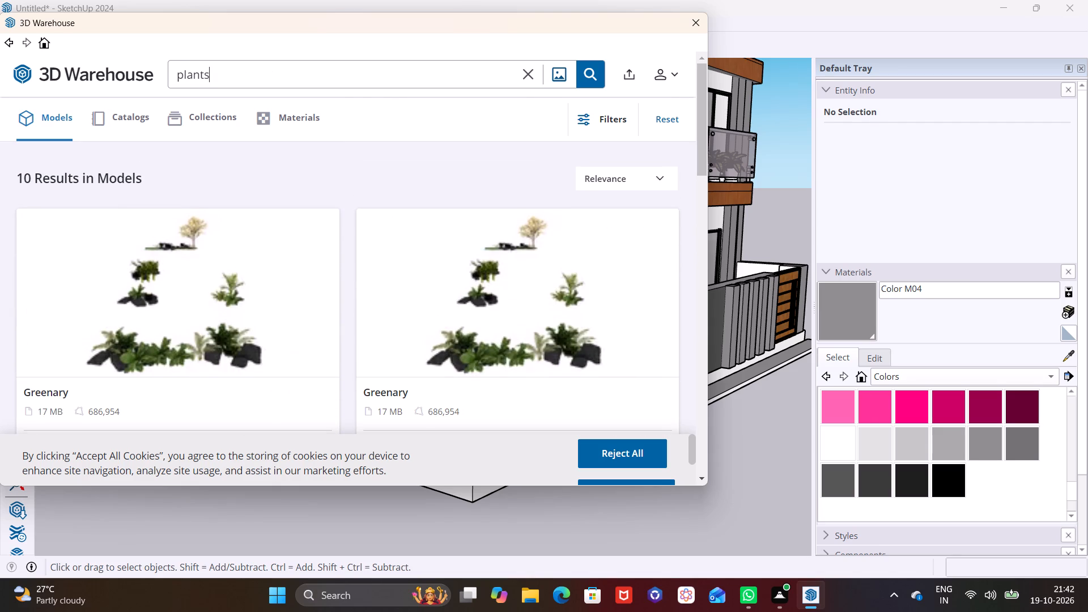
key("Return")
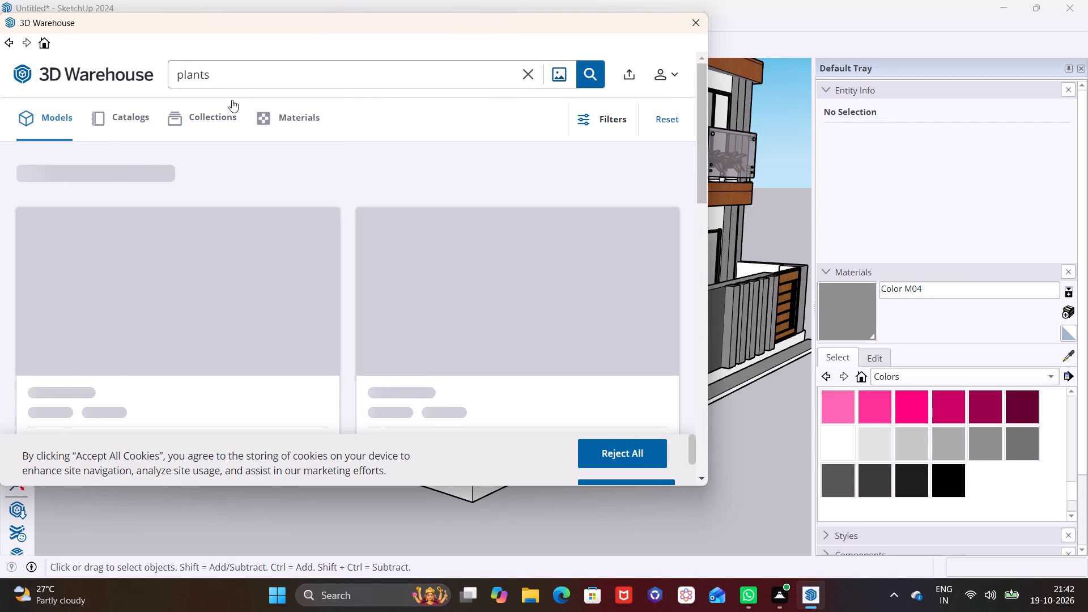
Browse the plants search results for a low plant or hedge model that suits the exterior.
scroll(284, 236, "down", 7)
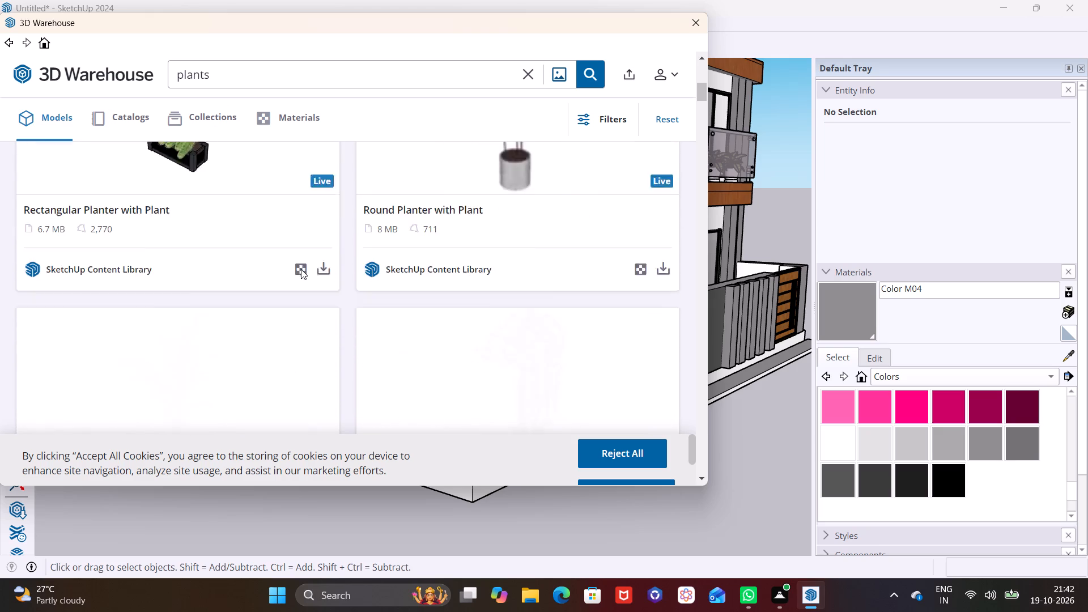
scroll(301, 269, "down", 10)
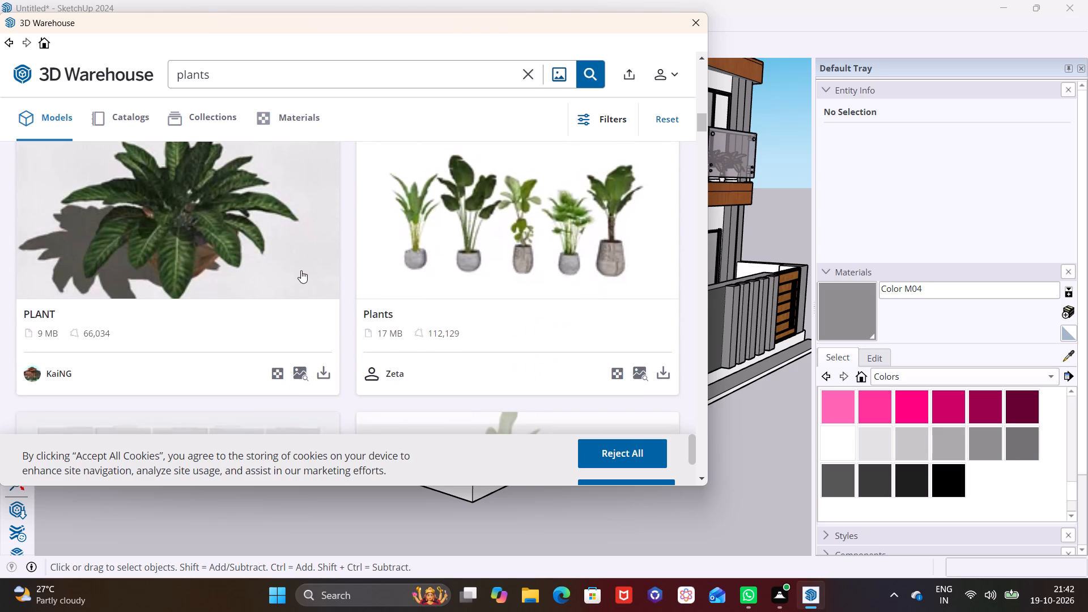
scroll(301, 270, "down", 16)
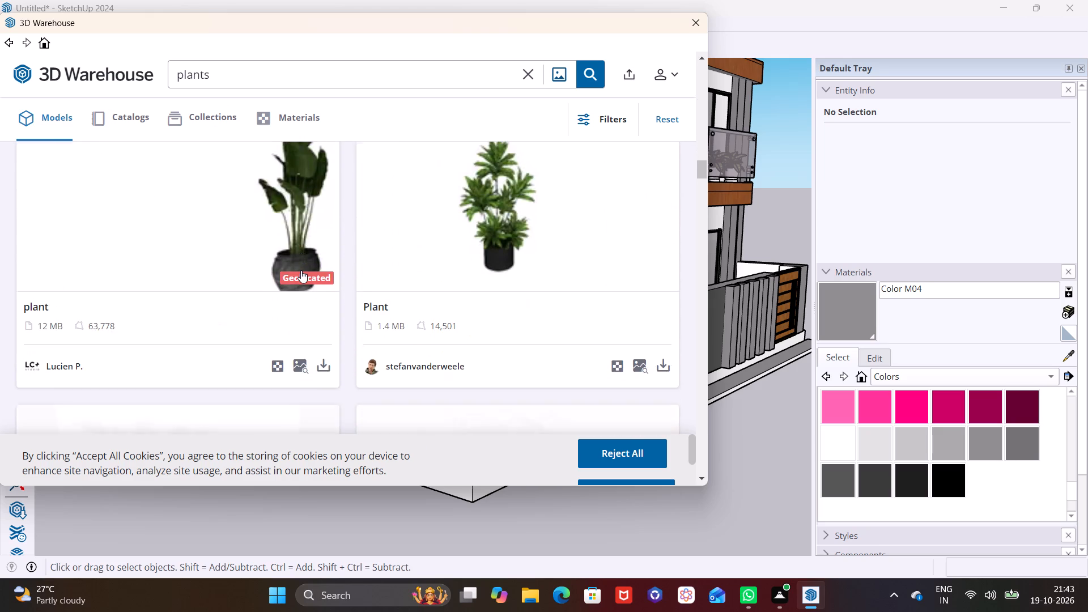
scroll(301, 270, "down", 11)
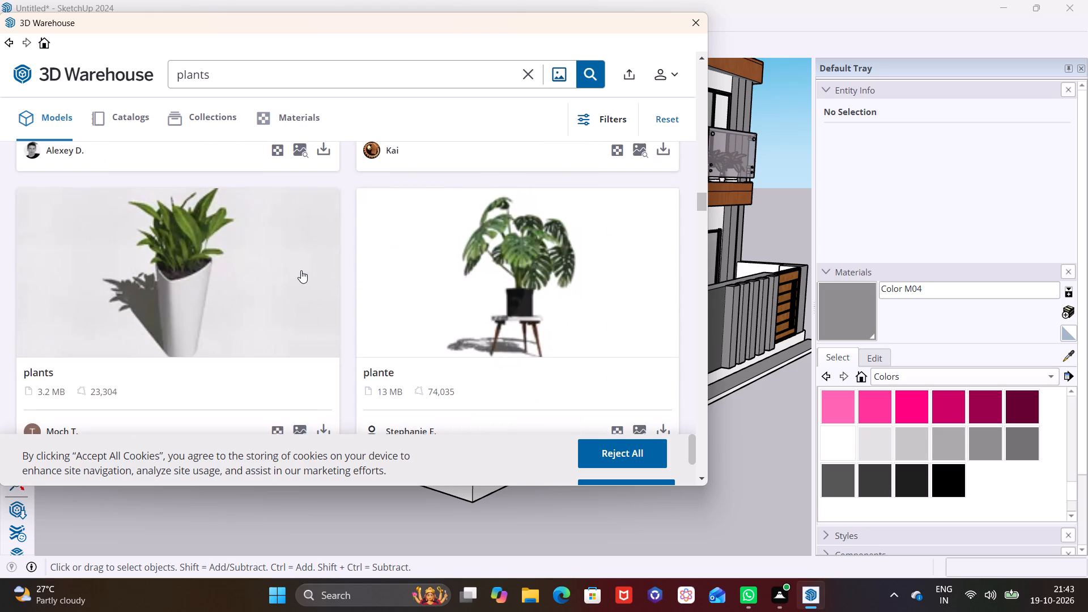
scroll(301, 270, "down", 15)
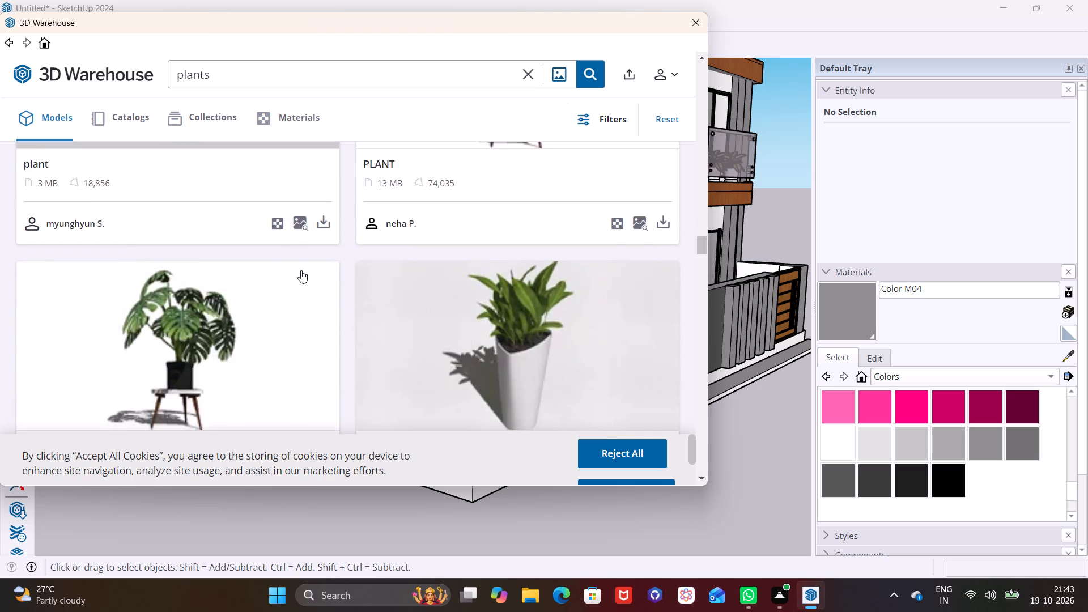
scroll(301, 270, "down", 12)
scroll(301, 270, "up", 8)
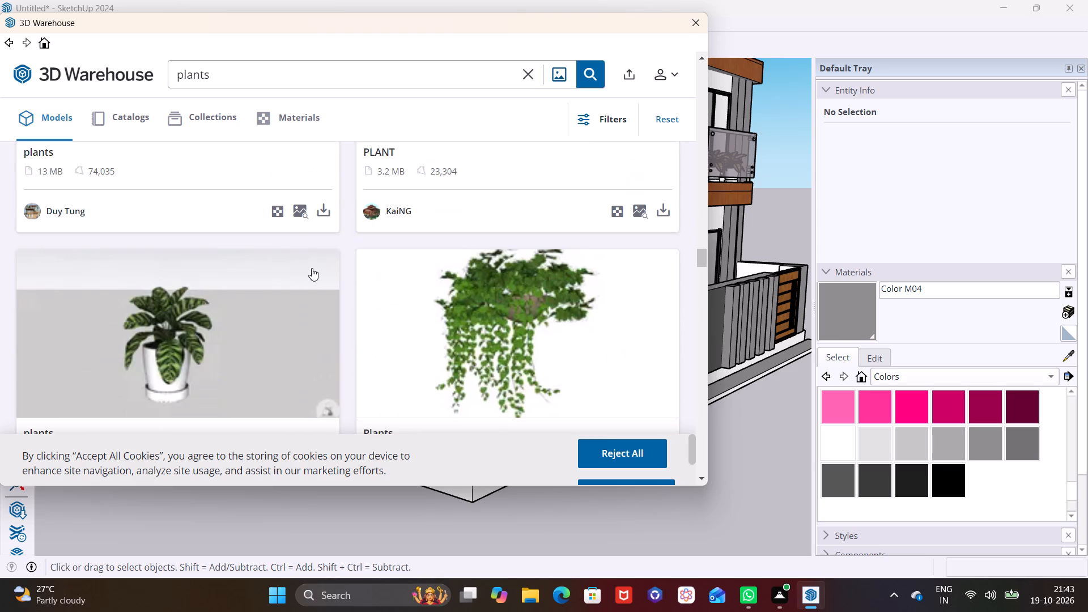
scroll(322, 267, "up", 11)
scroll(324, 267, "down", 3)
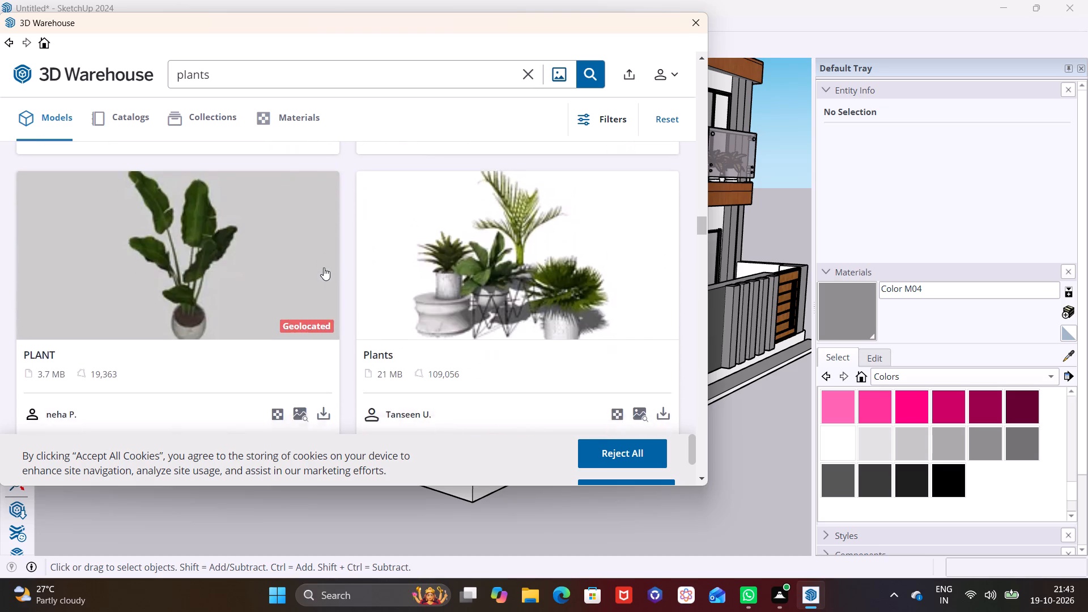
scroll(324, 267, "down", 20)
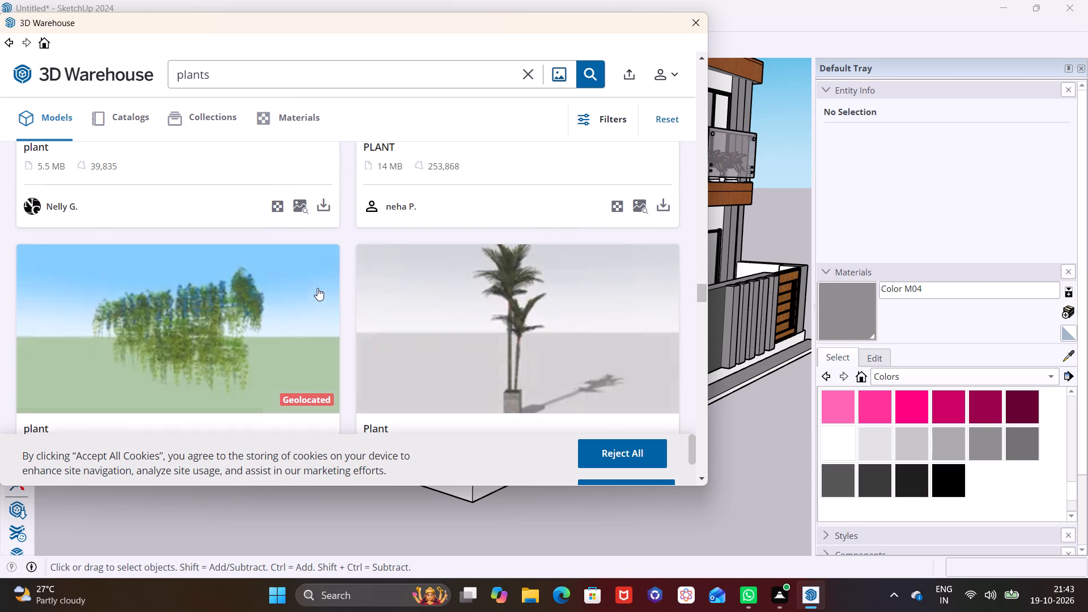
scroll(317, 288, "down", 9)
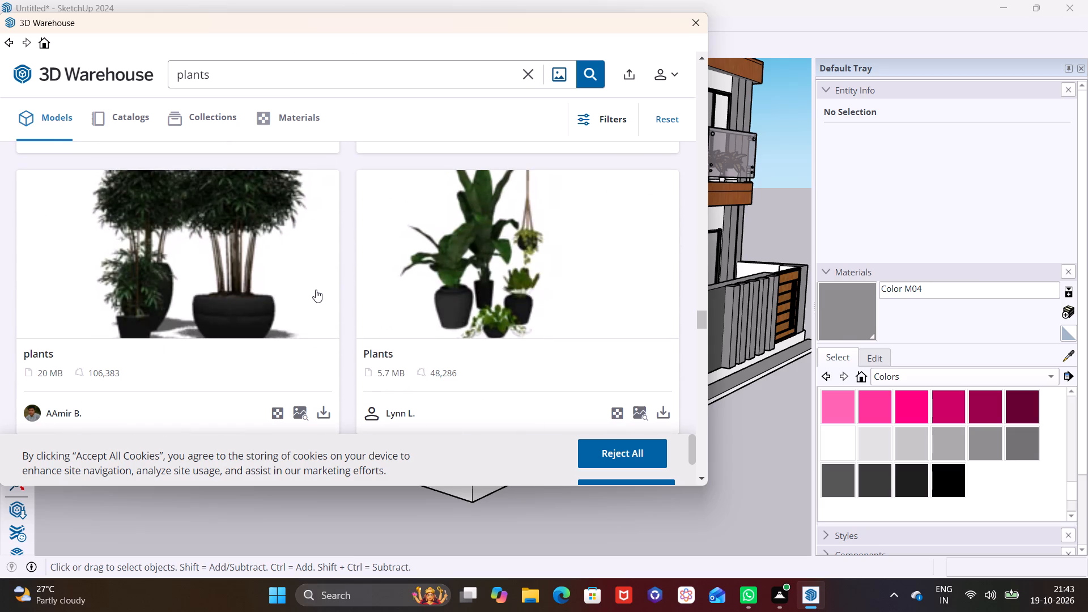
scroll(316, 290, "down", 9)
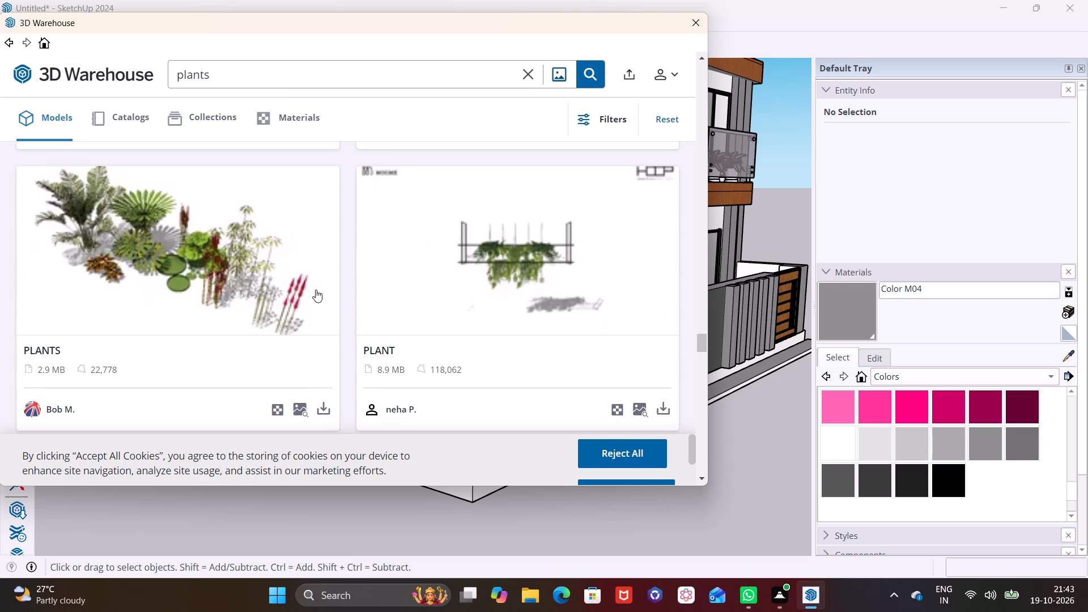
scroll(316, 290, "down", 11)
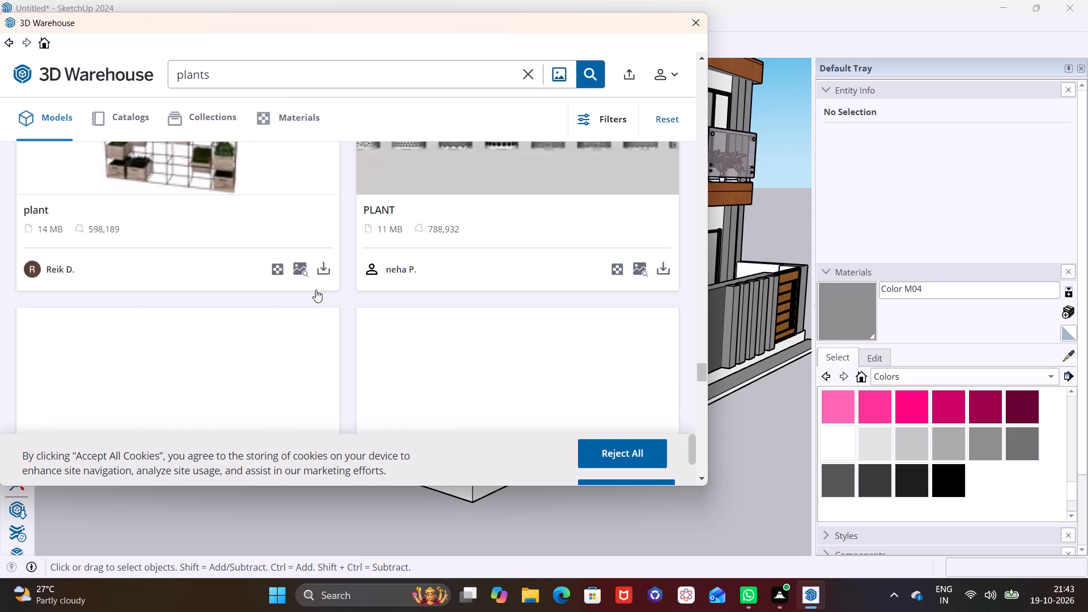
scroll(316, 290, "down", 8)
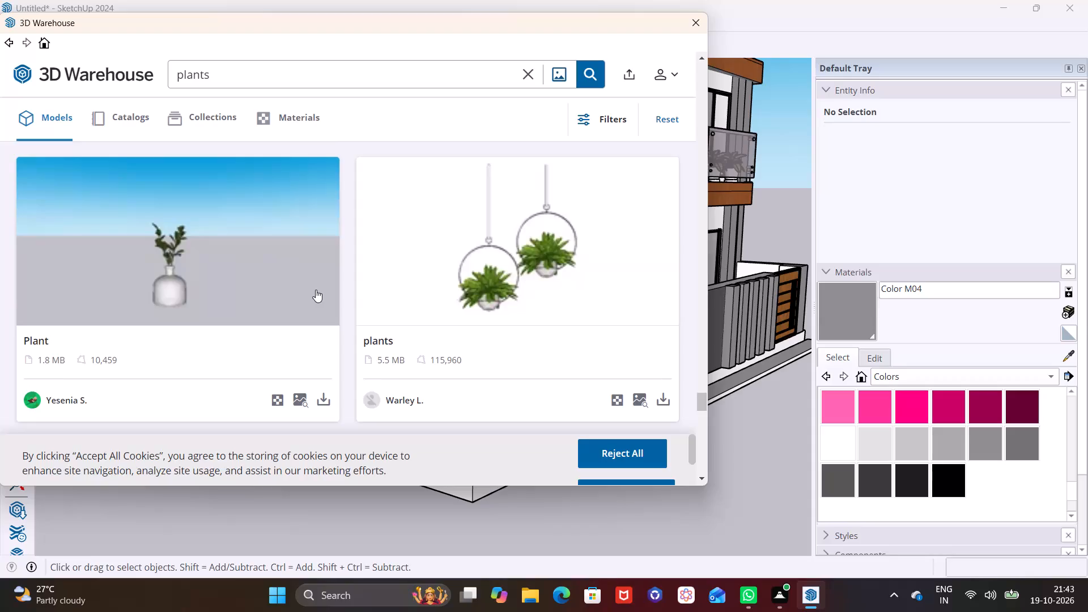
scroll(316, 290, "down", 9)
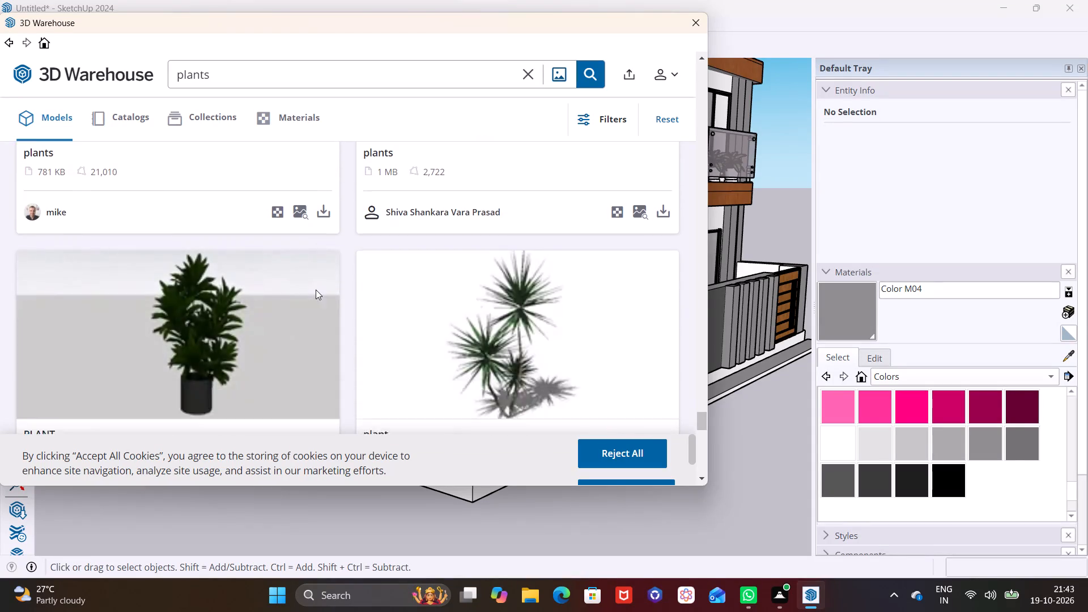
scroll(316, 290, "down", 8)
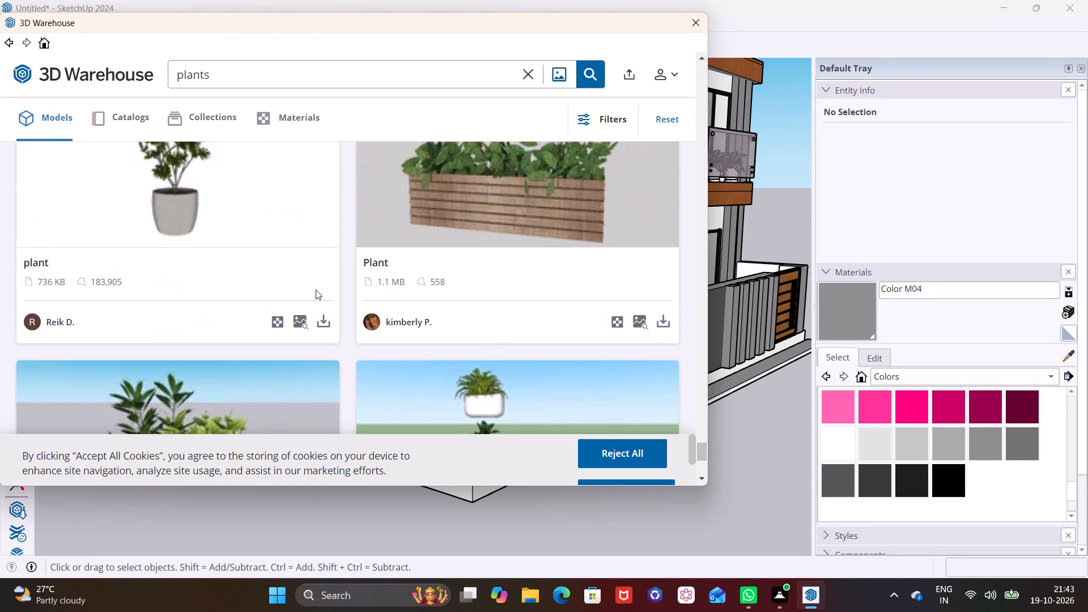
scroll(316, 290, "down", 9)
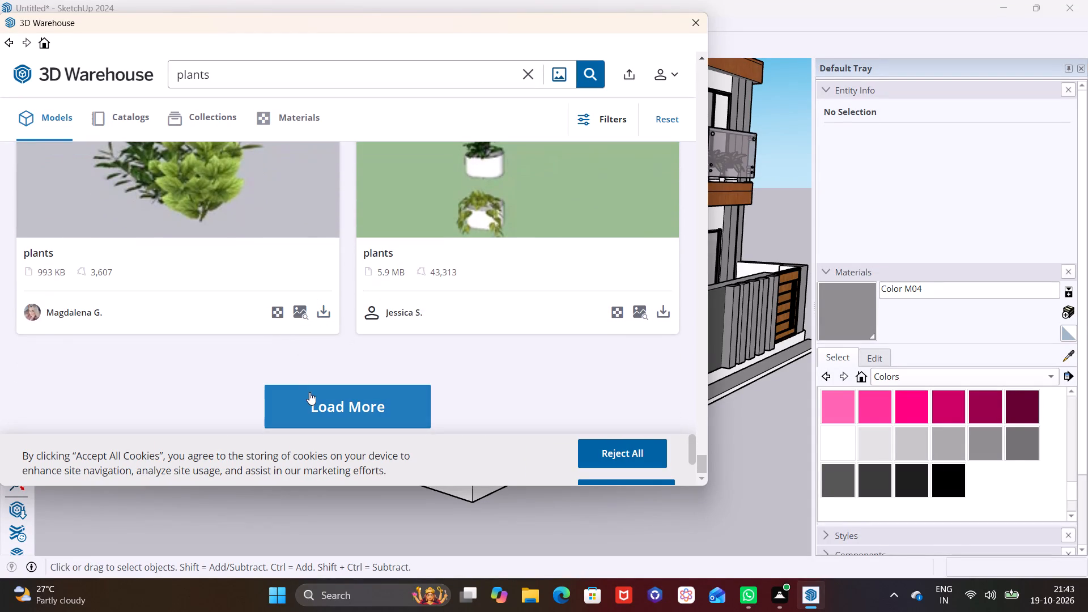
Load more models at the end of the plants search results.
left_click_drag(311, 393, 315, 384)
scroll(345, 360, "down", 3)
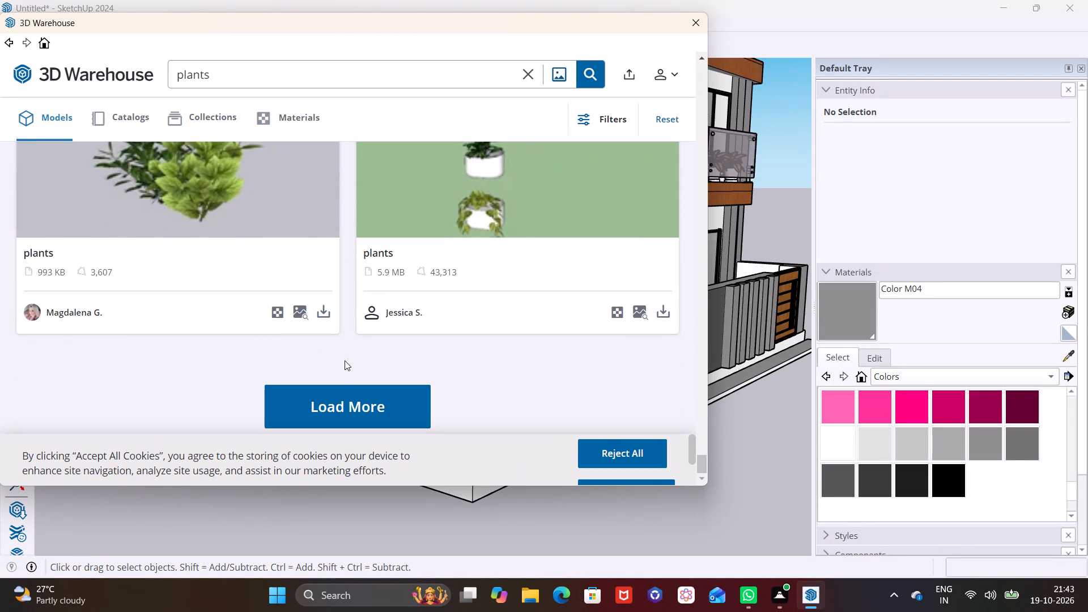
scroll(345, 360, "down", 1)
left_click(333, 393)
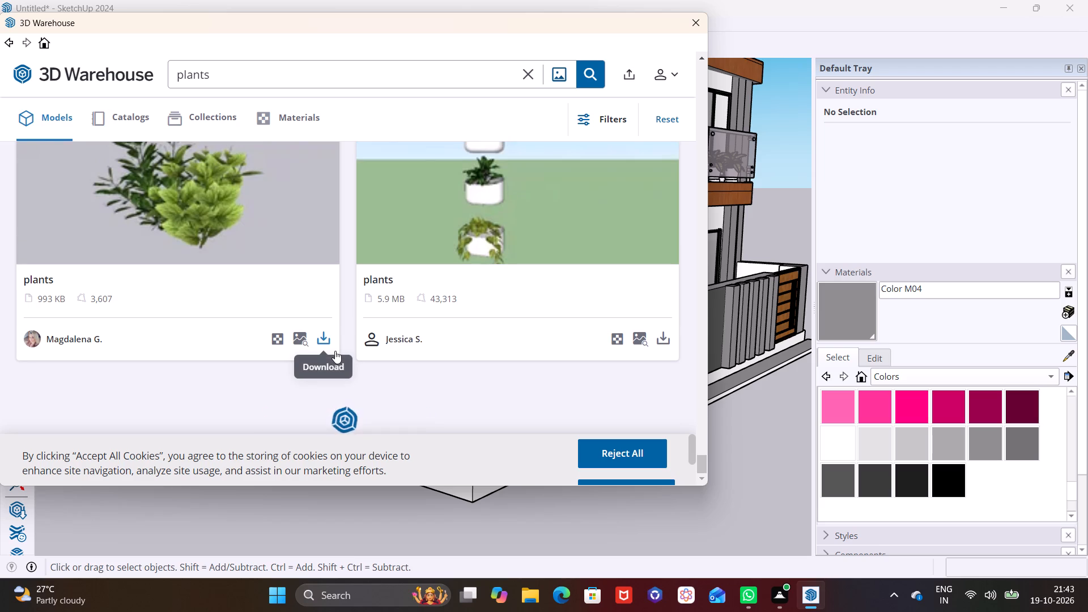
Download the 186 KB "plant" model, a low rectangular green hedge, directly into the house model.
scroll(335, 351, "down", 4)
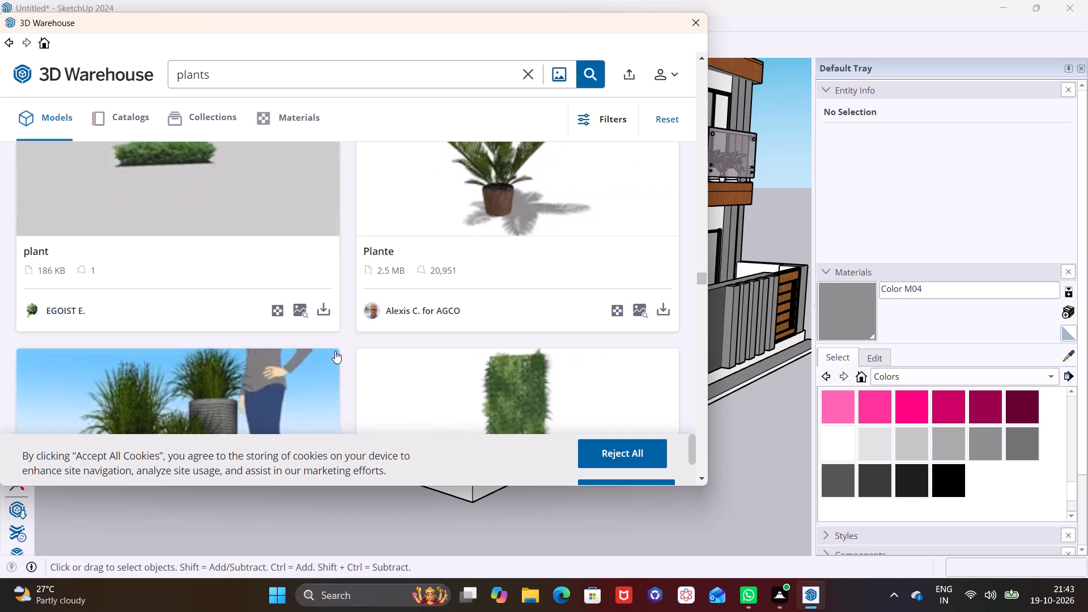
scroll(335, 351, "up", 1)
left_click(326, 380)
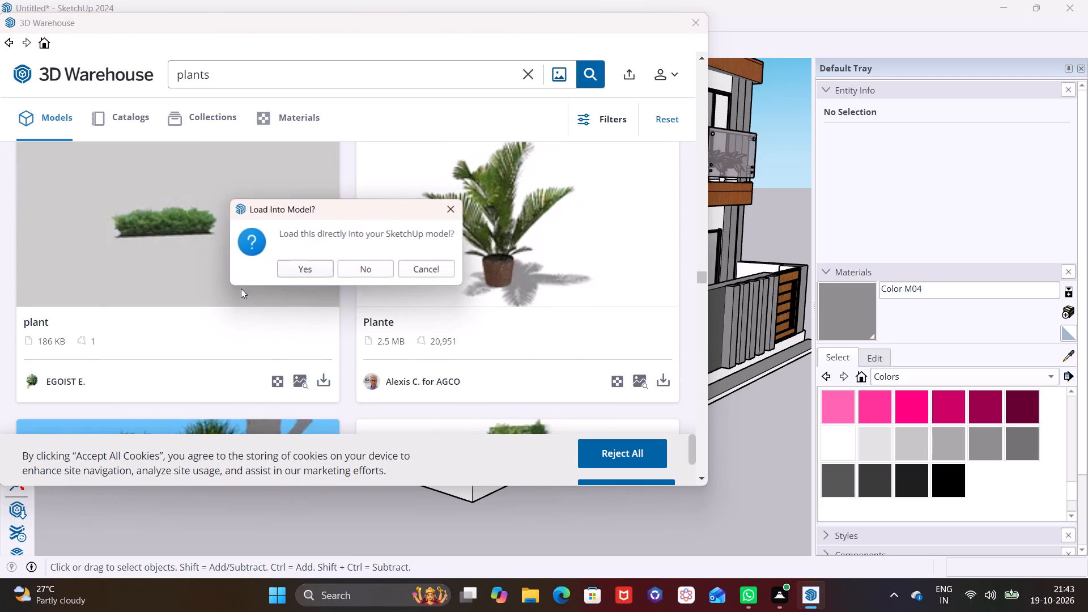
left_click(285, 271)
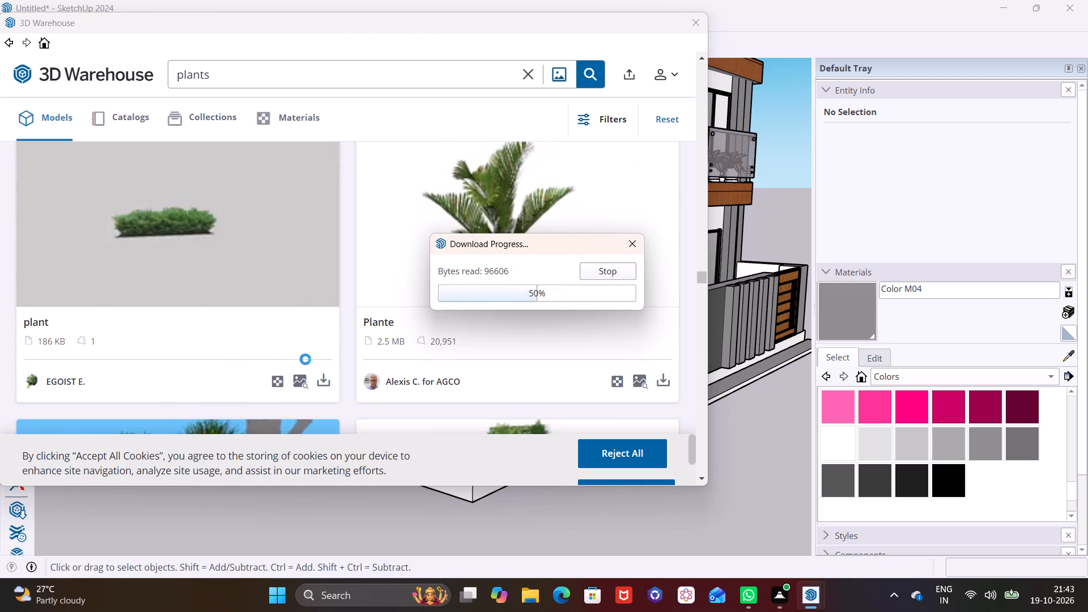
left_click(672, 328)
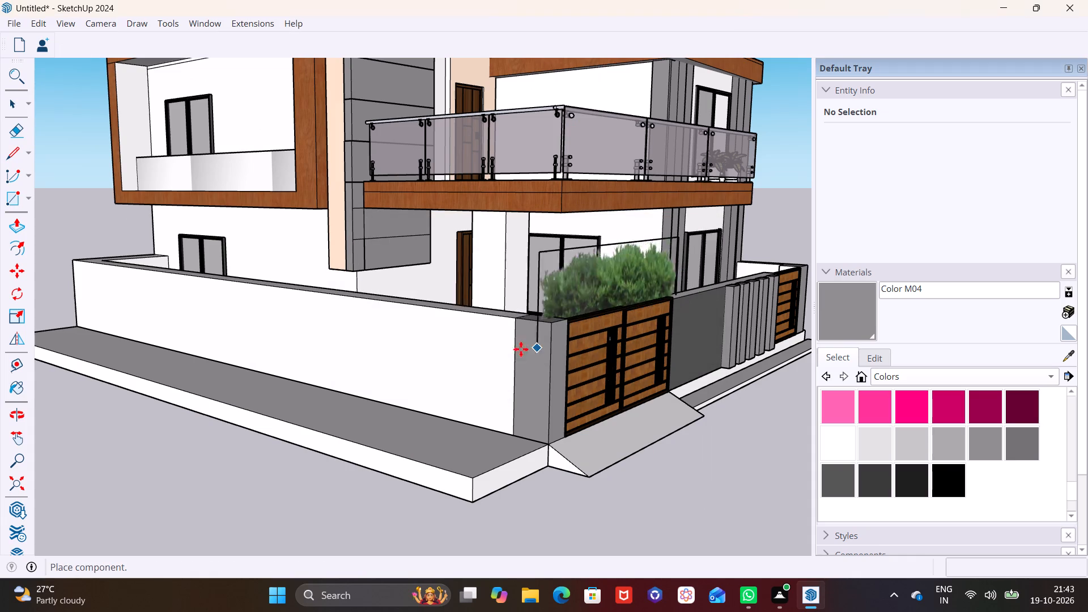
Place the downloaded hedge on the open ground outside the side boundary wall's slab.
scroll(49, 426, "down", 5)
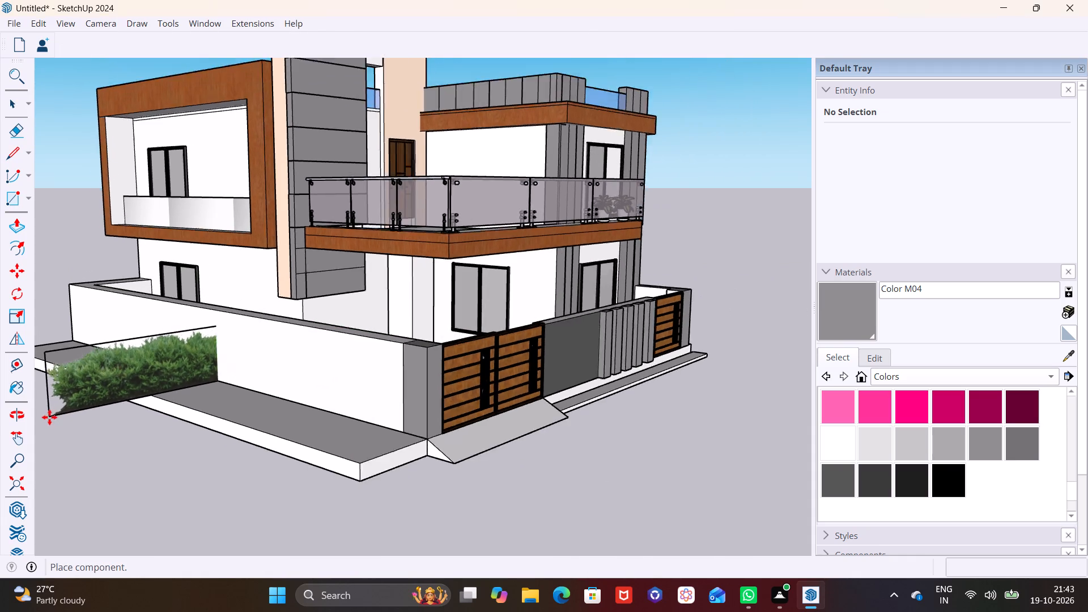
scroll(49, 417, "down", 1)
middle_click_drag(52, 415, 226, 333)
scroll(226, 333, "down", 1, "shift")
left_click(95, 401)
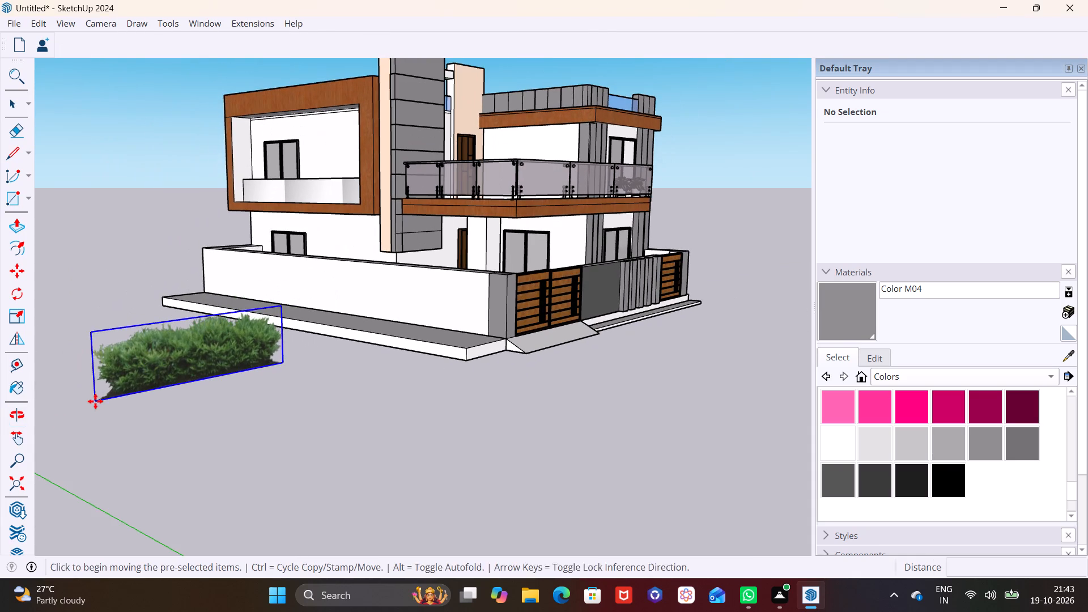
Rotate the hedge 90 degrees in the horizontal plane so it runs parallel to the long side boundary wall.
left_click(19, 292)
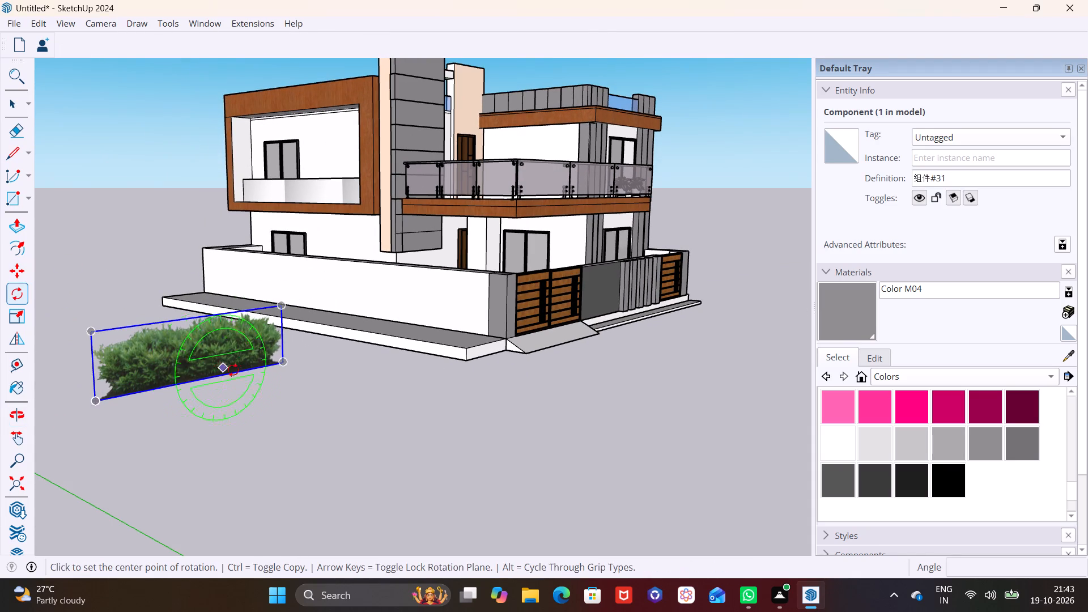
left_click(305, 384)
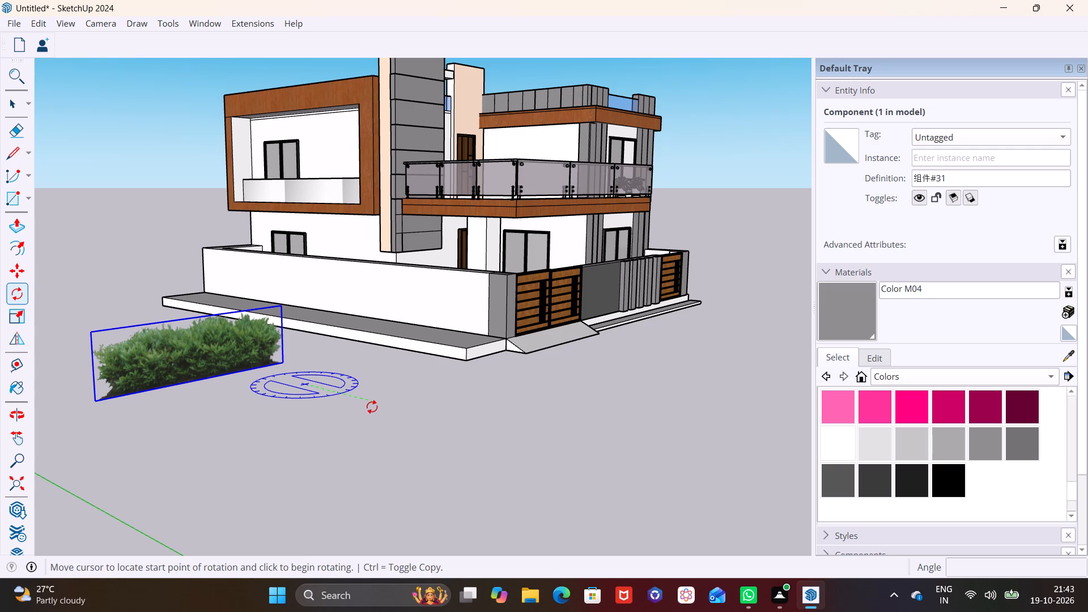
left_click(372, 407)
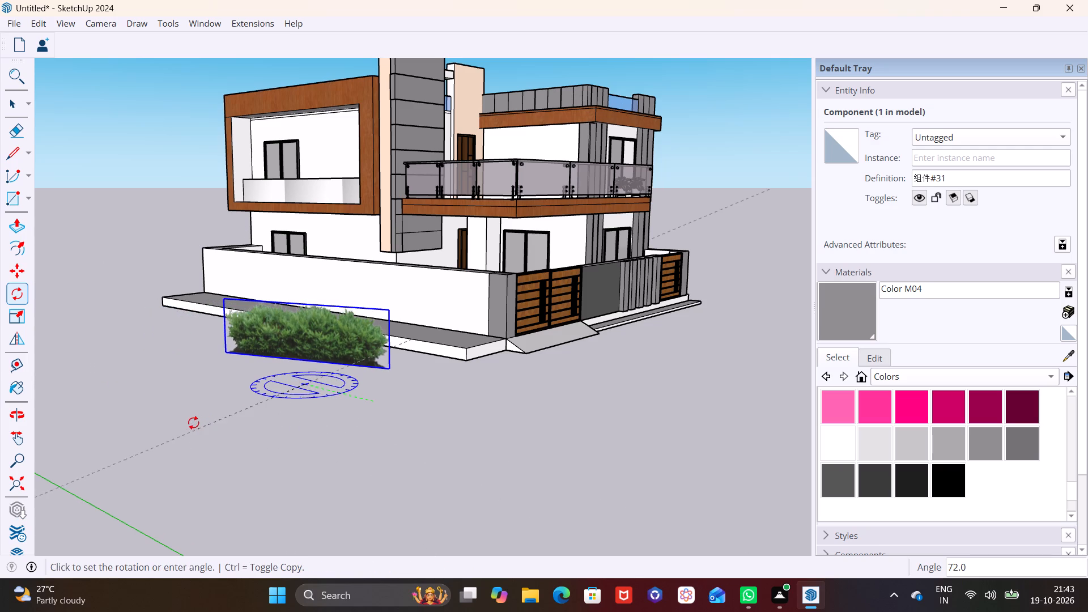
left_click(172, 423)
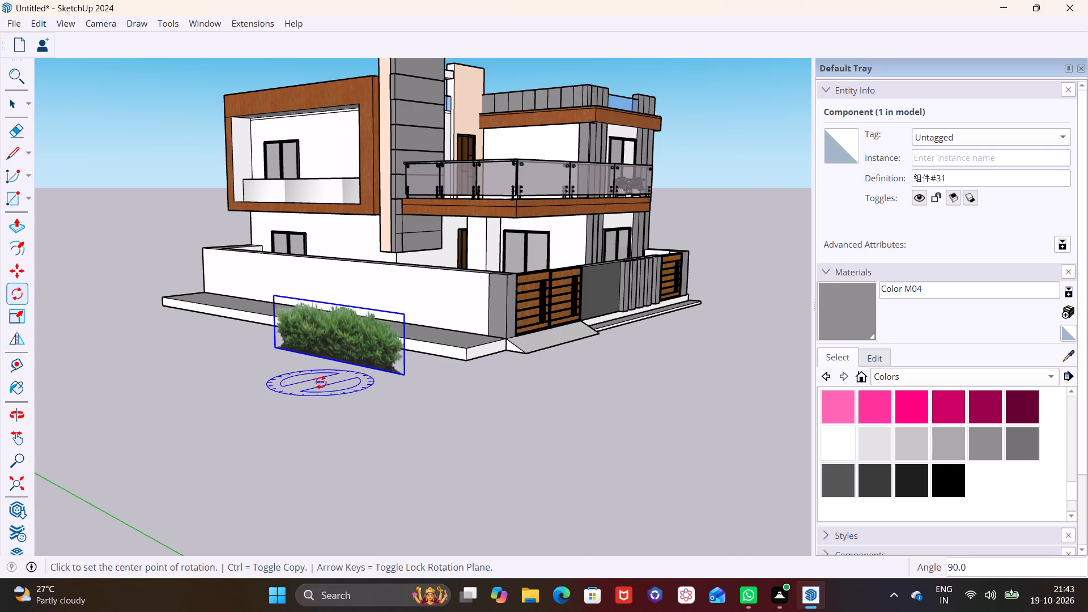
key("space")
left_click(309, 336)
Move the hedge by its bottom corner onto the far end of the side slab, along its outer edge.
middle_click_drag(355, 337, 195, 391)
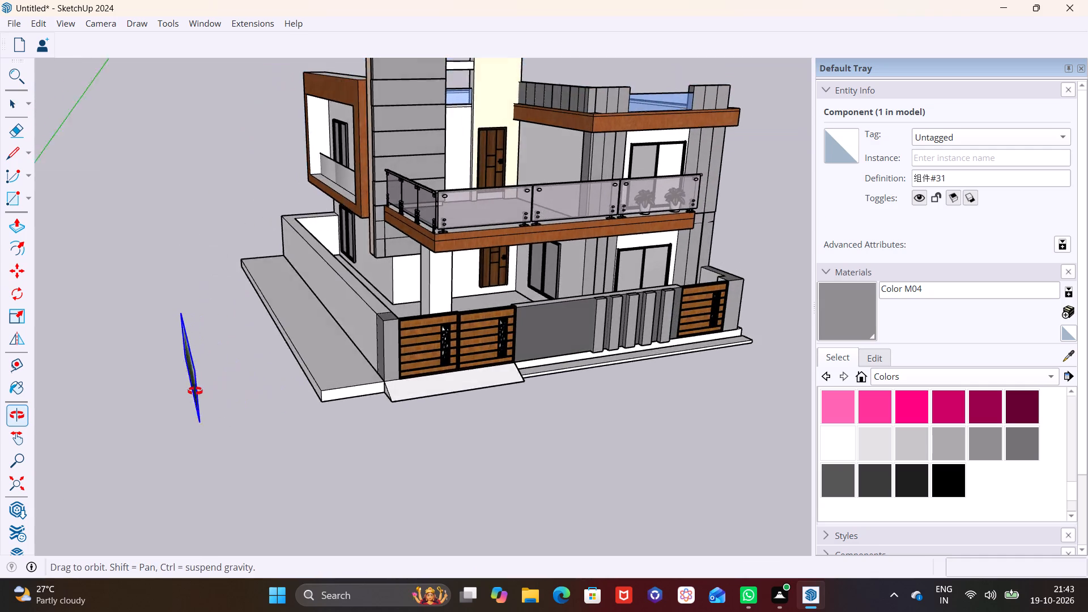
middle_click_drag(195, 391, 312, 366)
left_click(284, 366)
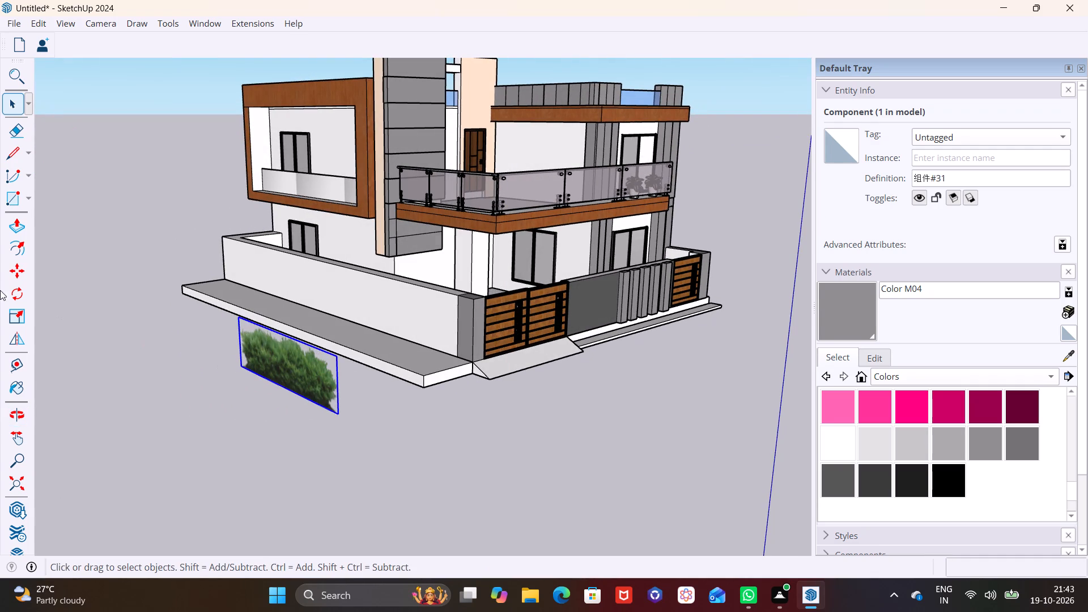
left_click(16, 318)
left_click(275, 356)
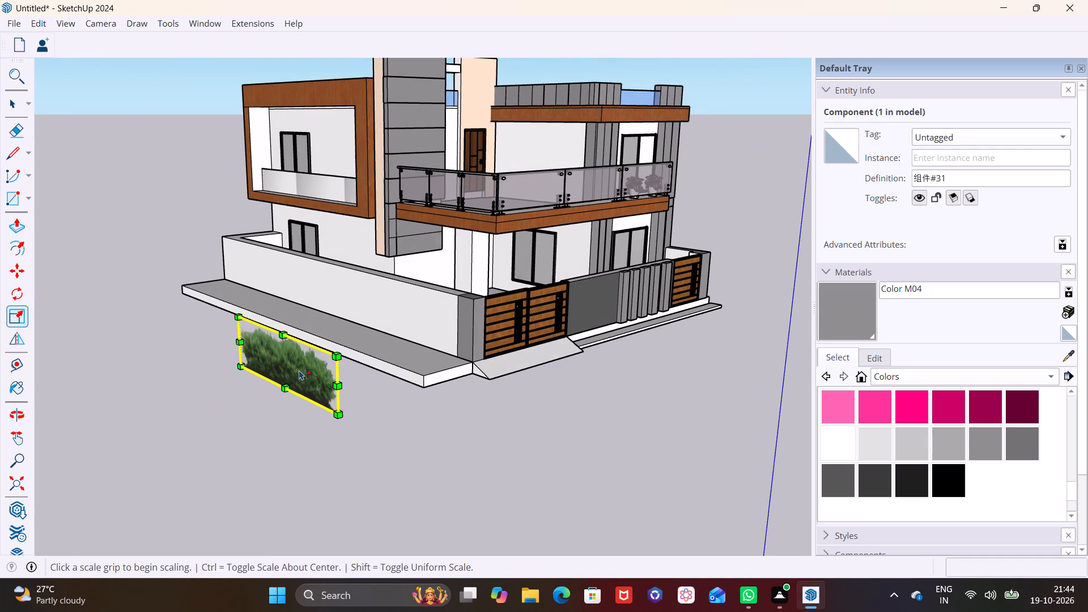
key("m")
left_click(335, 415)
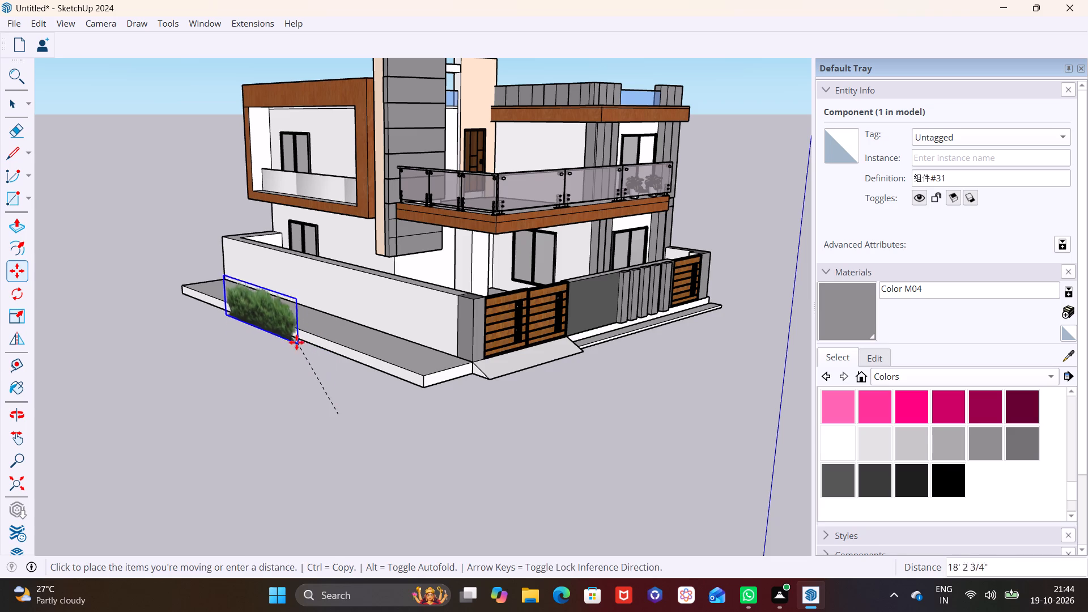
left_click(263, 312)
key("space")
left_click(256, 360)
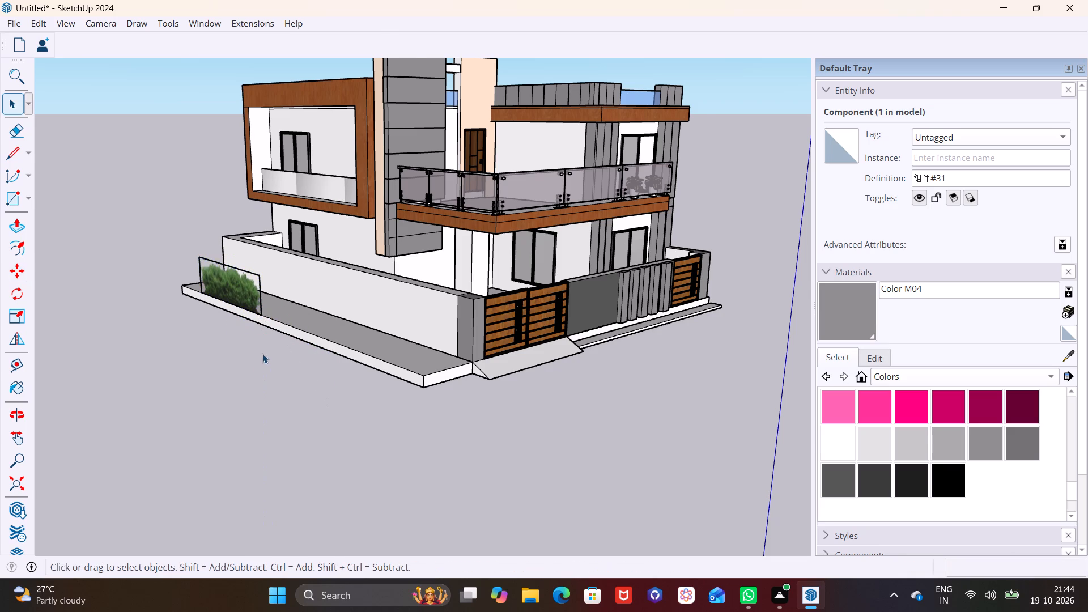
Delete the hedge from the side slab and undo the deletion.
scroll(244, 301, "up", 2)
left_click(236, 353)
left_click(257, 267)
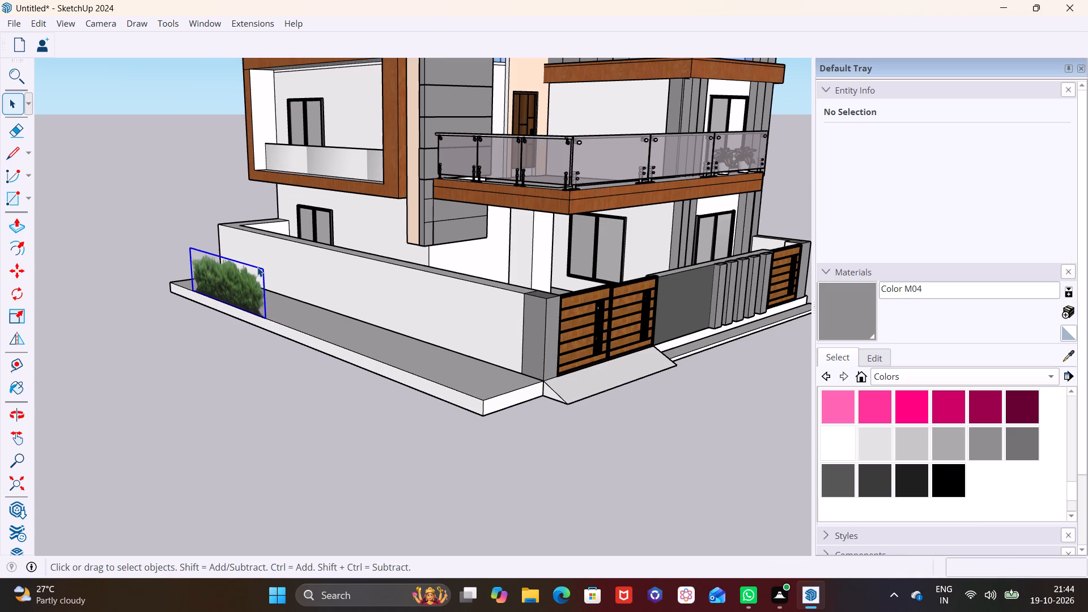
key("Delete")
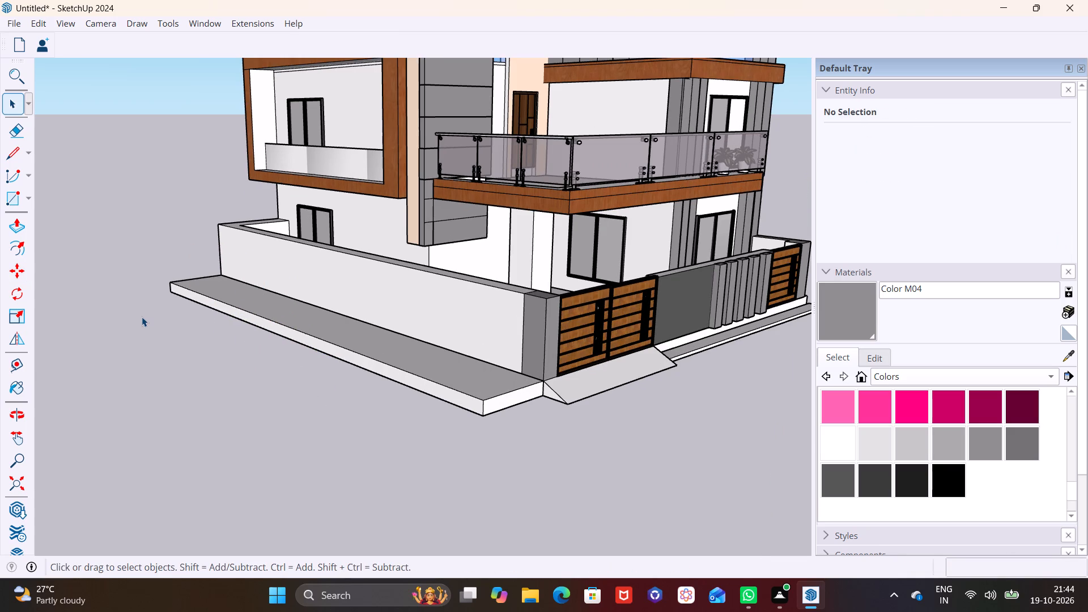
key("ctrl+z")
Copy the hedge twice along the side slab's outer edge for a row of three, offsetting the last copy about 11' 9".
scroll(142, 318, "down", 17)
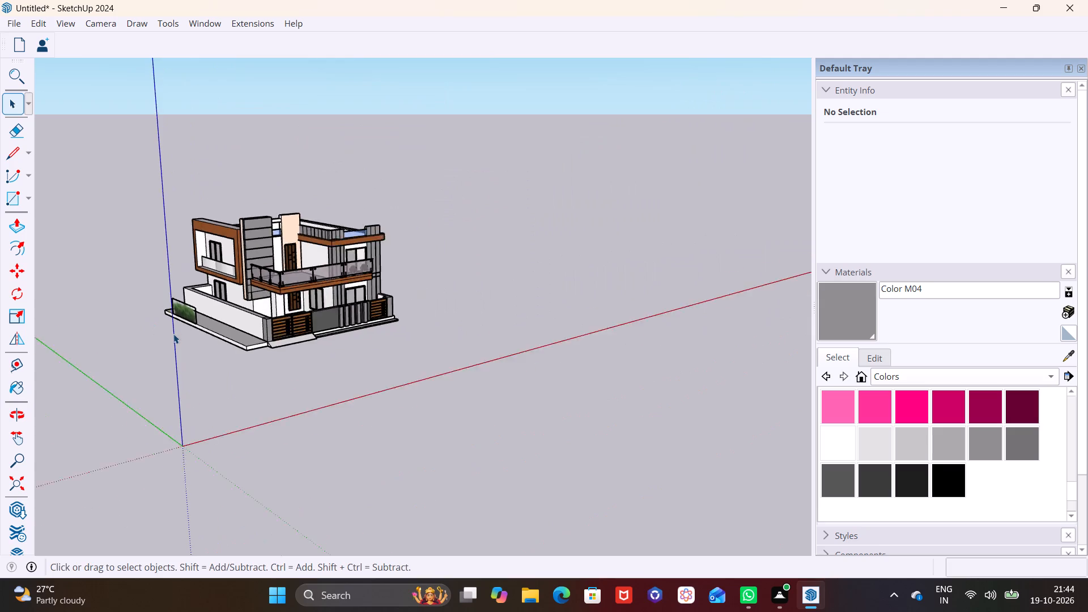
scroll(173, 334, "down", 1)
middle_click_drag(177, 335, 459, 308, "shift")
scroll(440, 317, "up", 14)
left_click(398, 310)
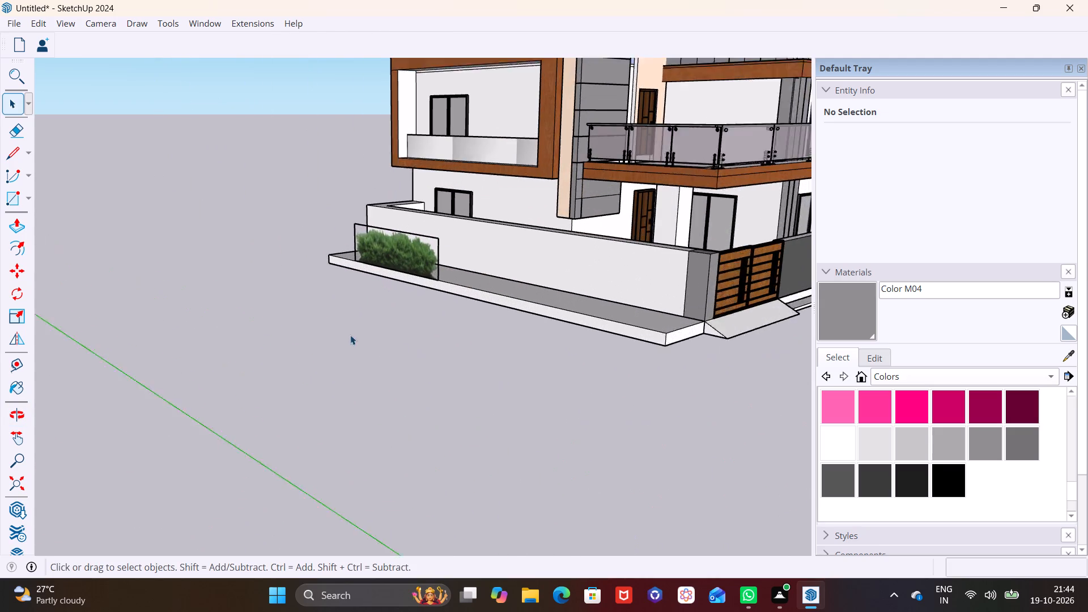
scroll(350, 335, "up", 1)
left_click(348, 333)
left_click(422, 253)
key("m")
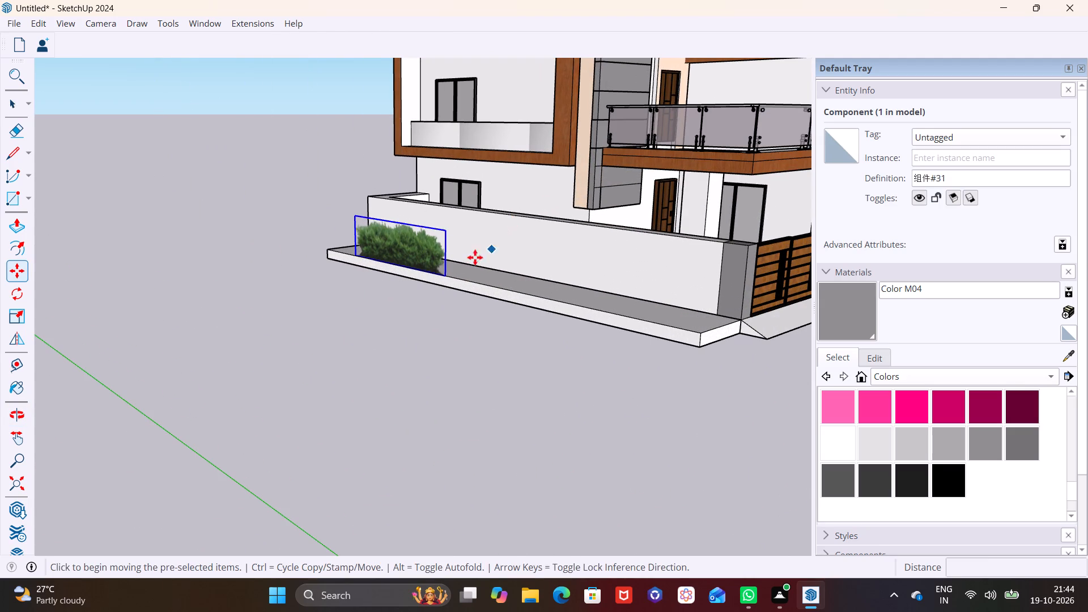
left_click(449, 270)
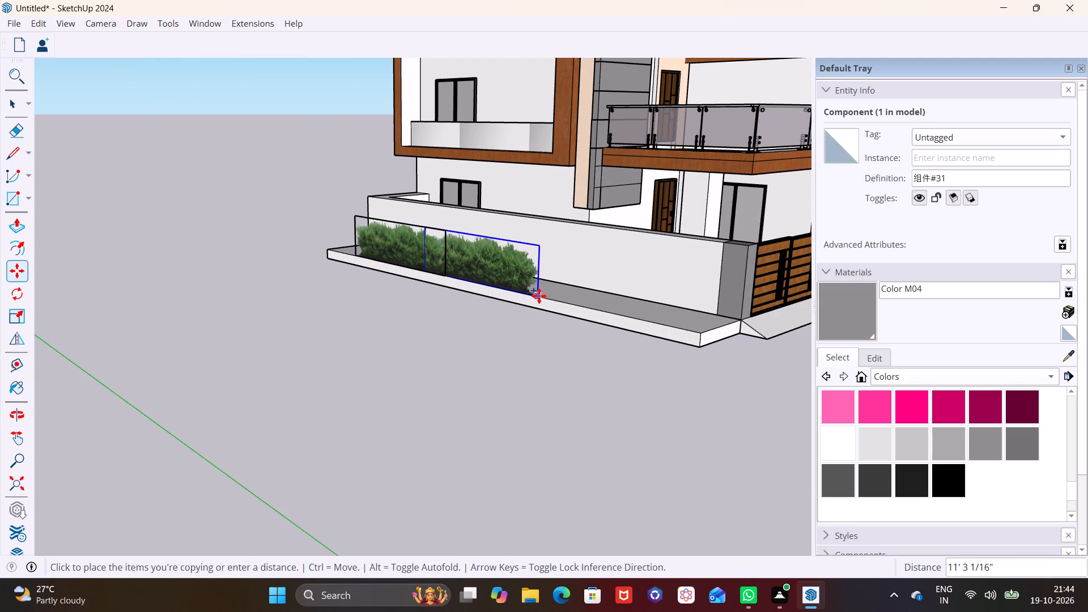
left_click(549, 296)
left_click(548, 299)
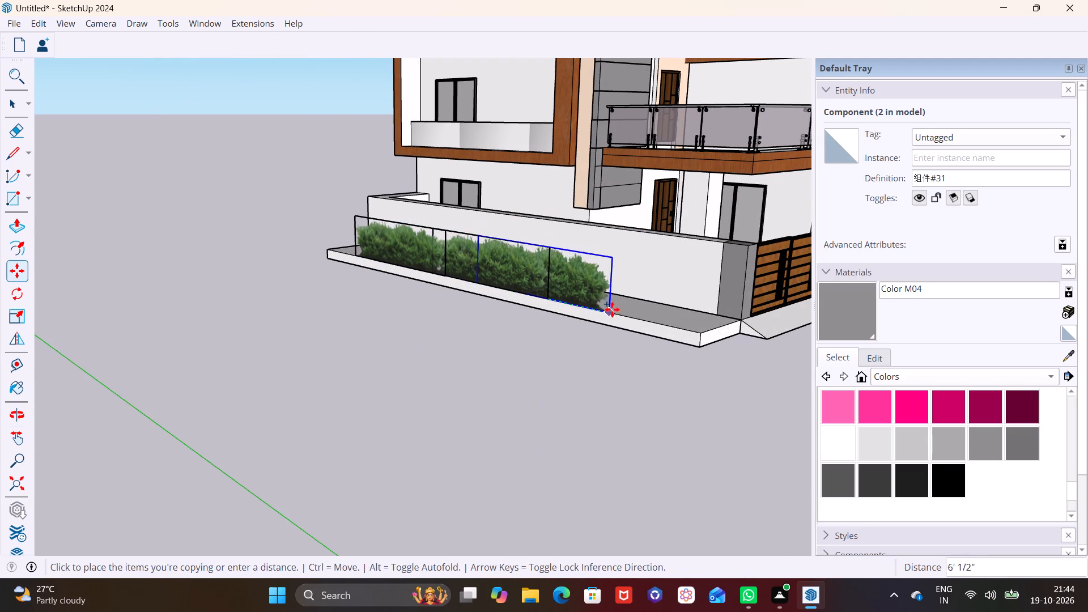
left_click(677, 331)
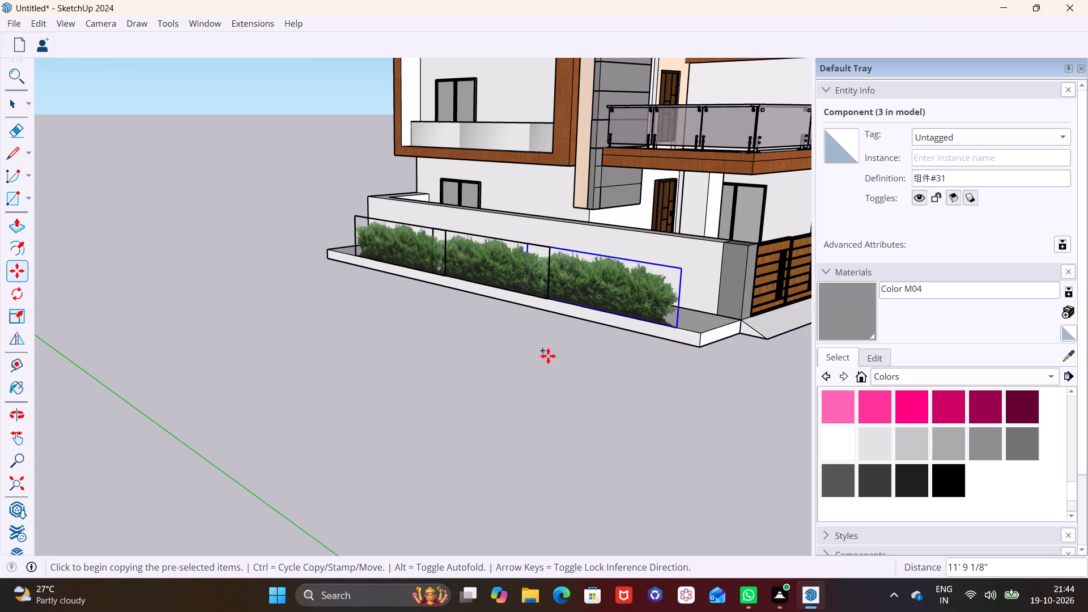
left_click(537, 365)
key("space")
left_click(553, 352)
Reopen 3D Warehouse and browse the "plants" results for another low shrub model suited to the exterior.
scroll(558, 347, "down", 4)
middle_click_drag(548, 354, 420, 352)
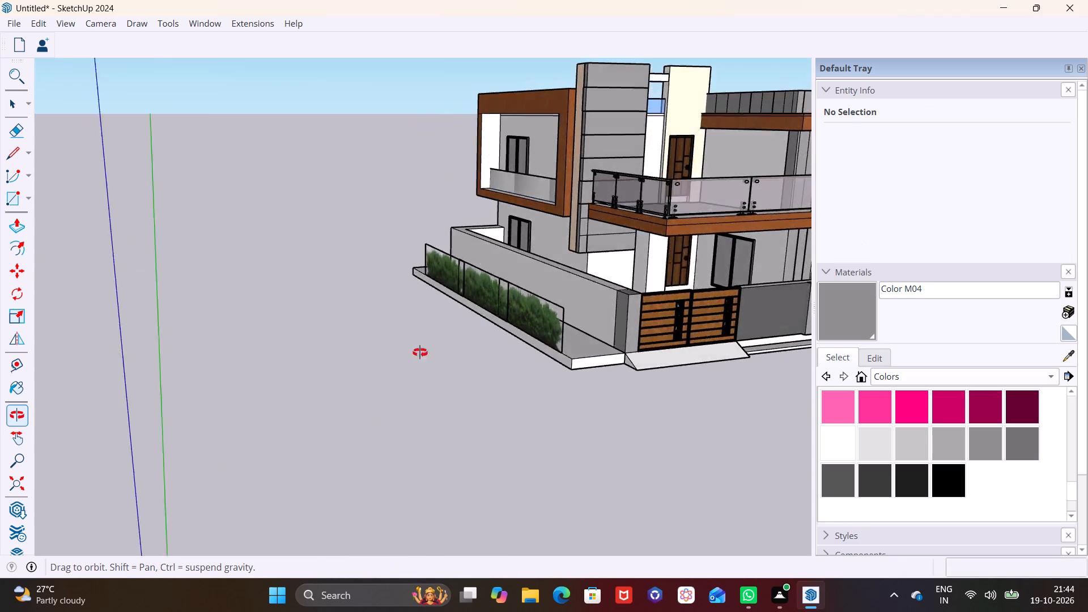
middle_click_drag(420, 352, 520, 359)
scroll(485, 315, "down", 3)
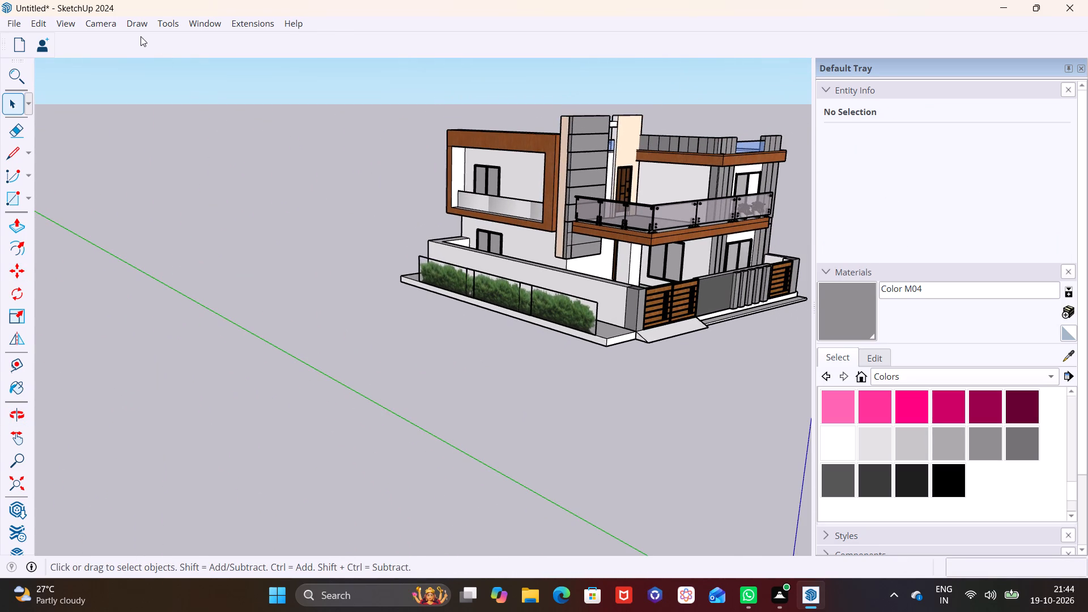
left_click(210, 24)
left_click(259, 138)
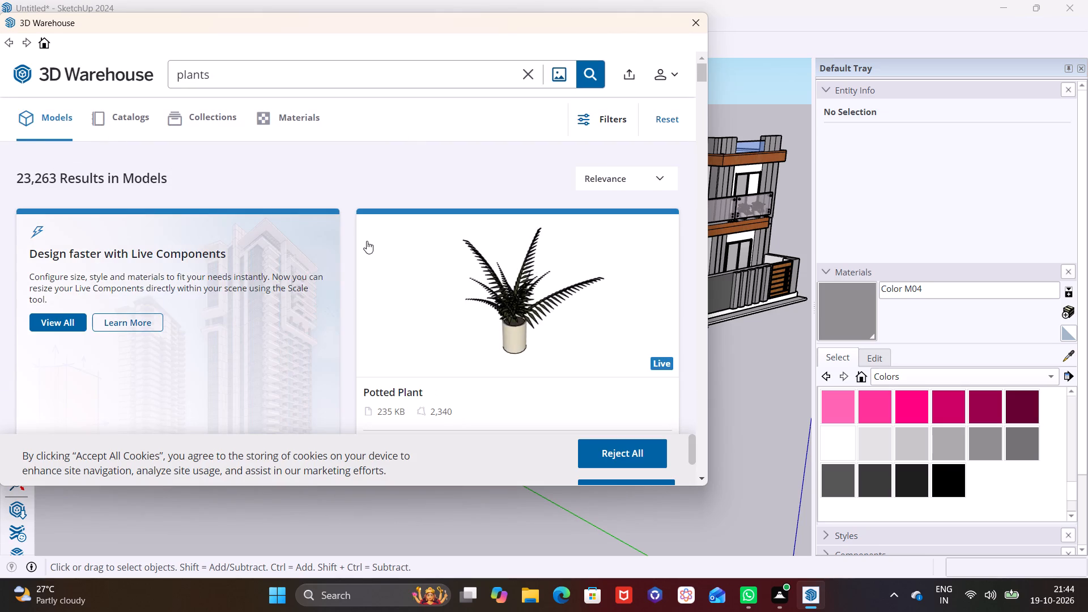
scroll(368, 252, "down", 20)
scroll(368, 252, "down", 5)
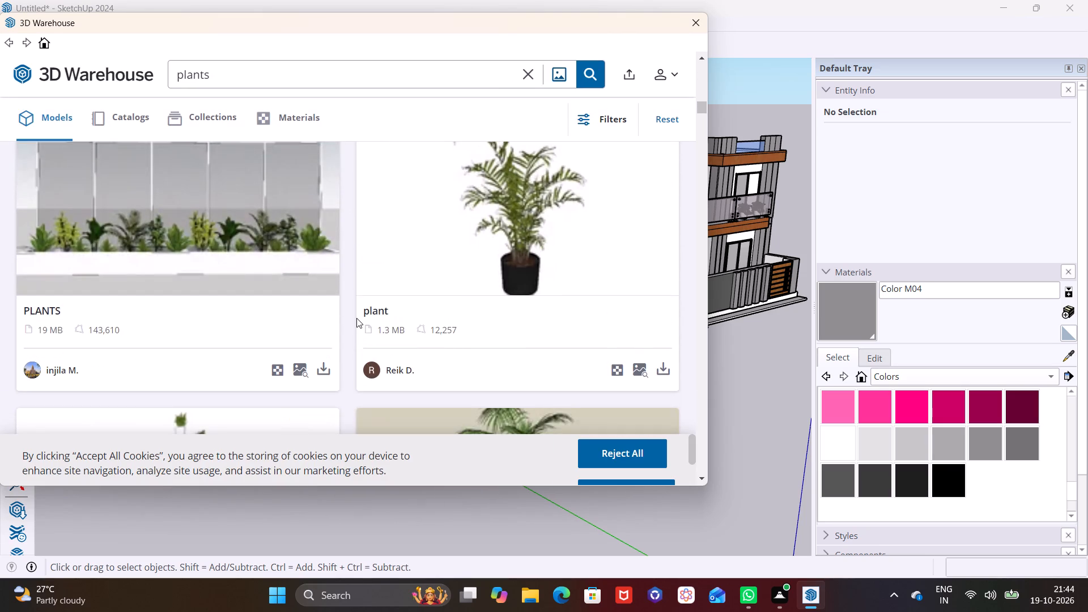
scroll(356, 318, "down", 20)
scroll(356, 318, "down", 10)
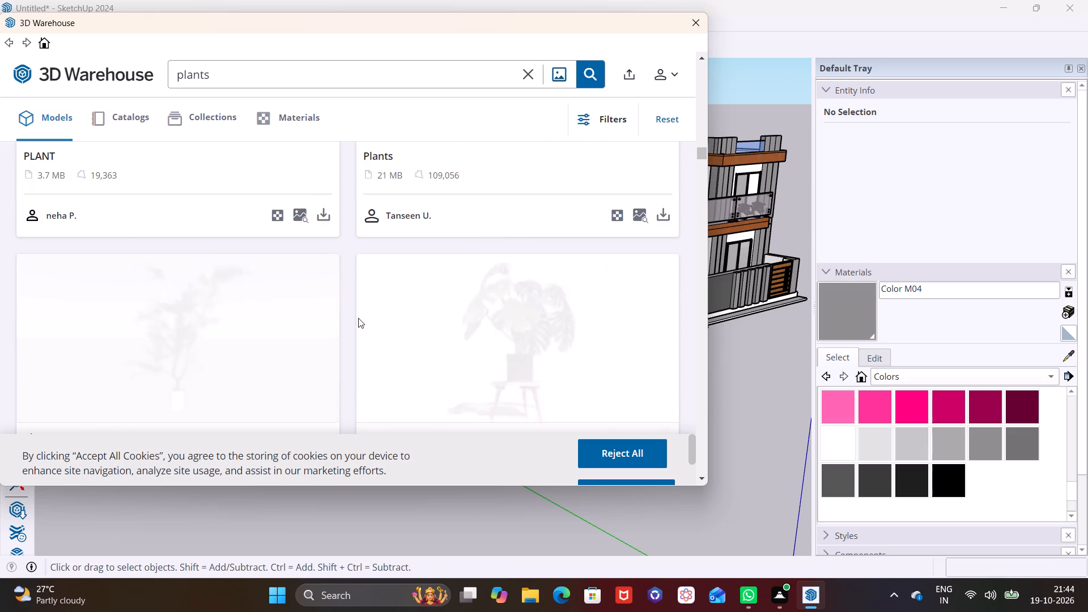
scroll(358, 318, "down", 18)
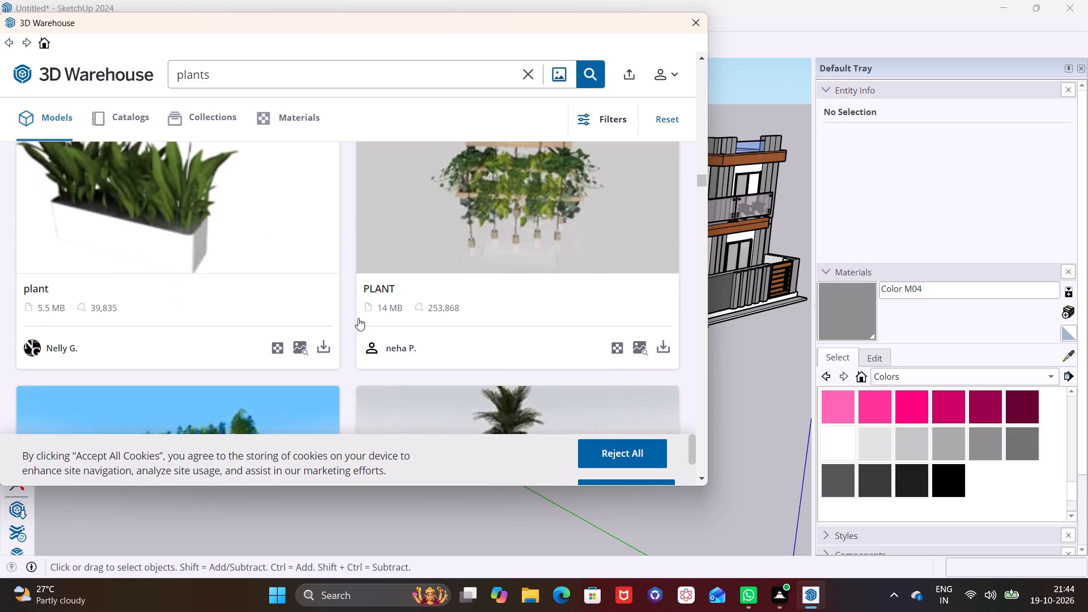
scroll(358, 318, "down", 20)
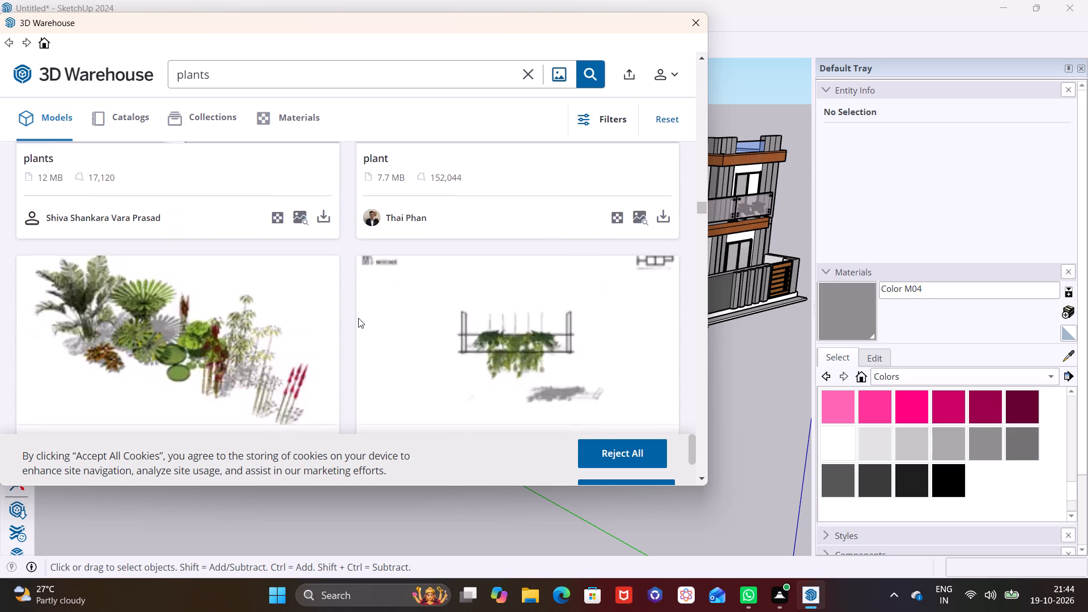
scroll(358, 318, "down", 15)
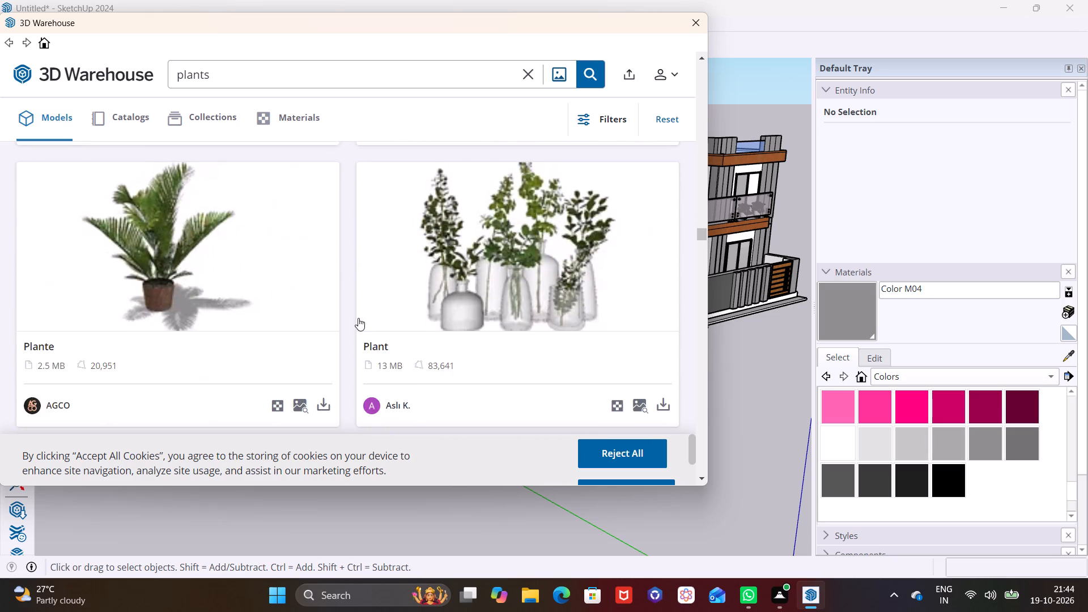
scroll(358, 318, "down", 18)
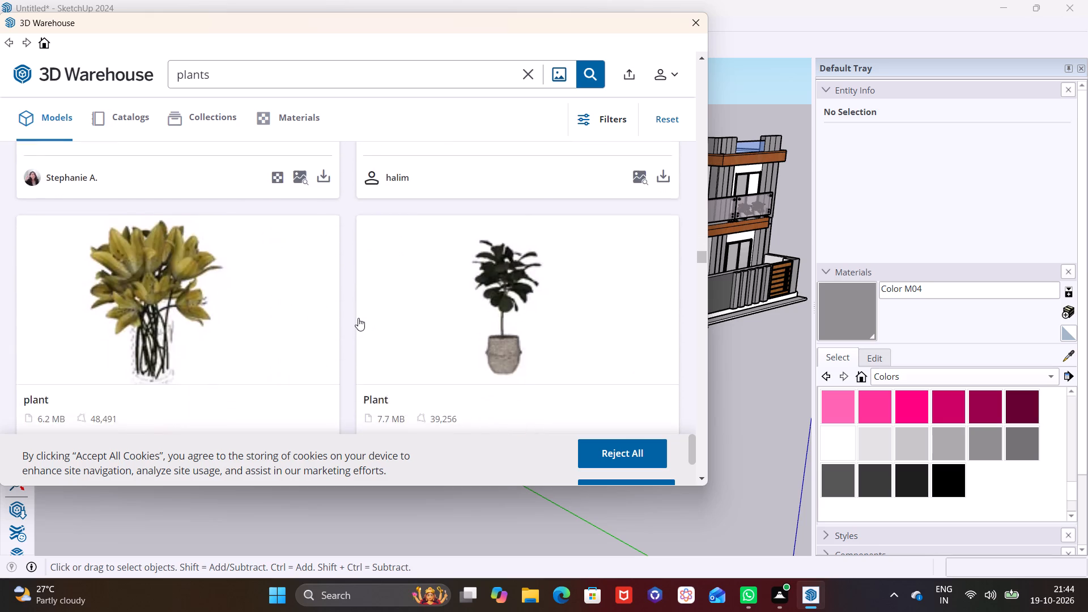
scroll(358, 318, "down", 13)
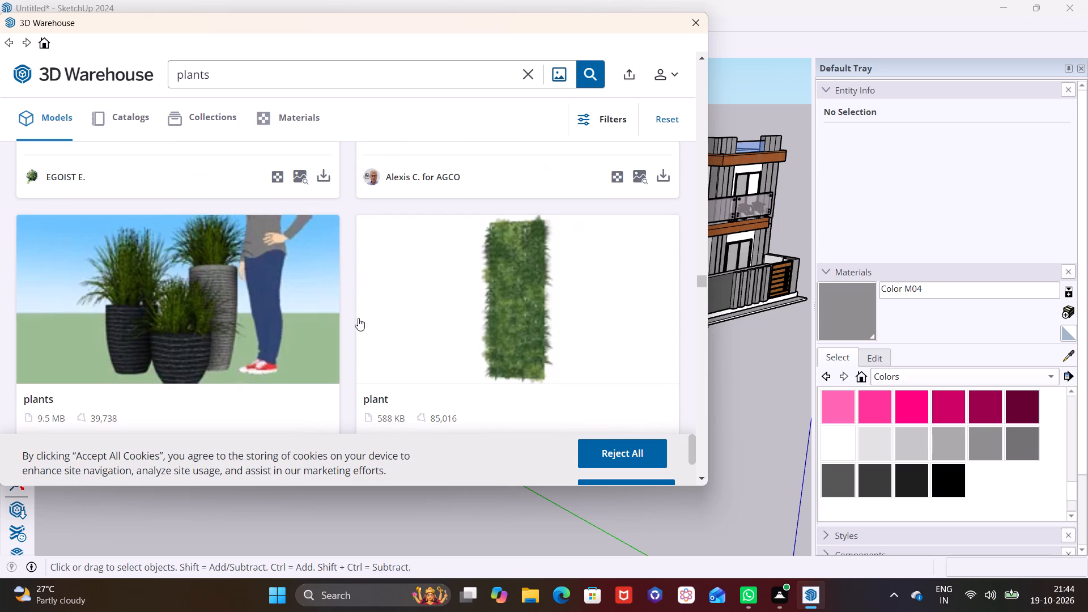
scroll(358, 318, "down", 19)
scroll(358, 318, "down", 5)
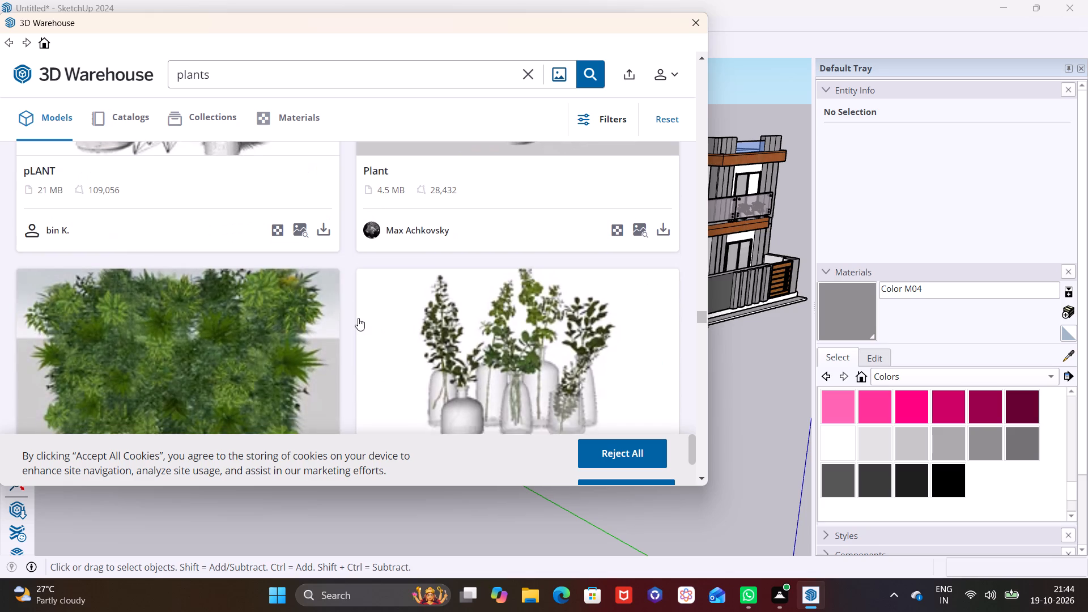
scroll(358, 318, "down", 4)
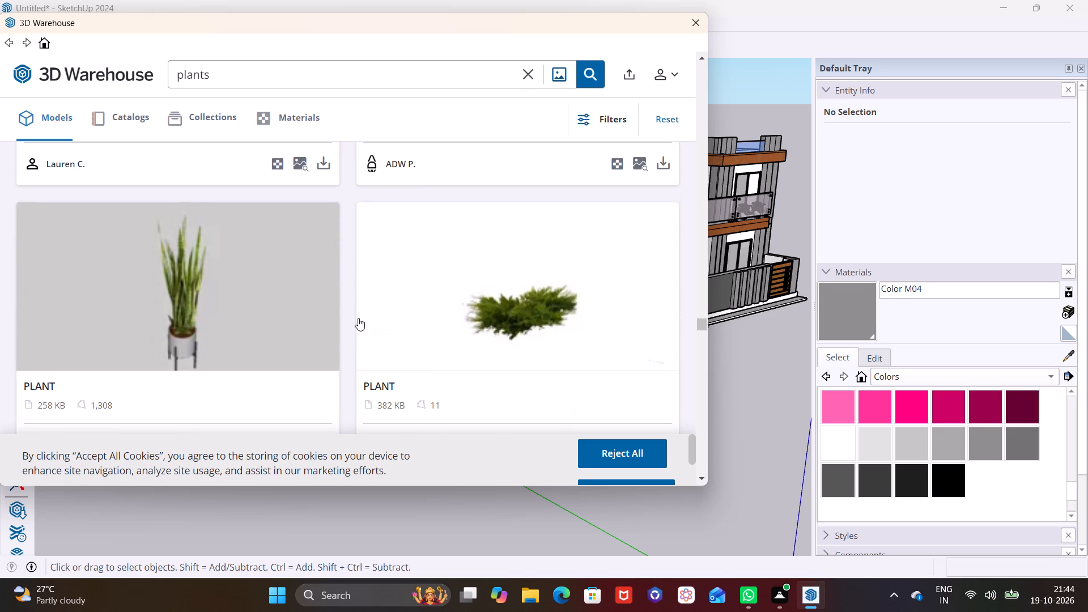
scroll(358, 318, "down", 3)
scroll(481, 260, "up", 3)
Download the 382 KB "PLANT" model, a low spreading green shrub, directly into the house model.
scroll(567, 334, "down", 2)
left_click(668, 299)
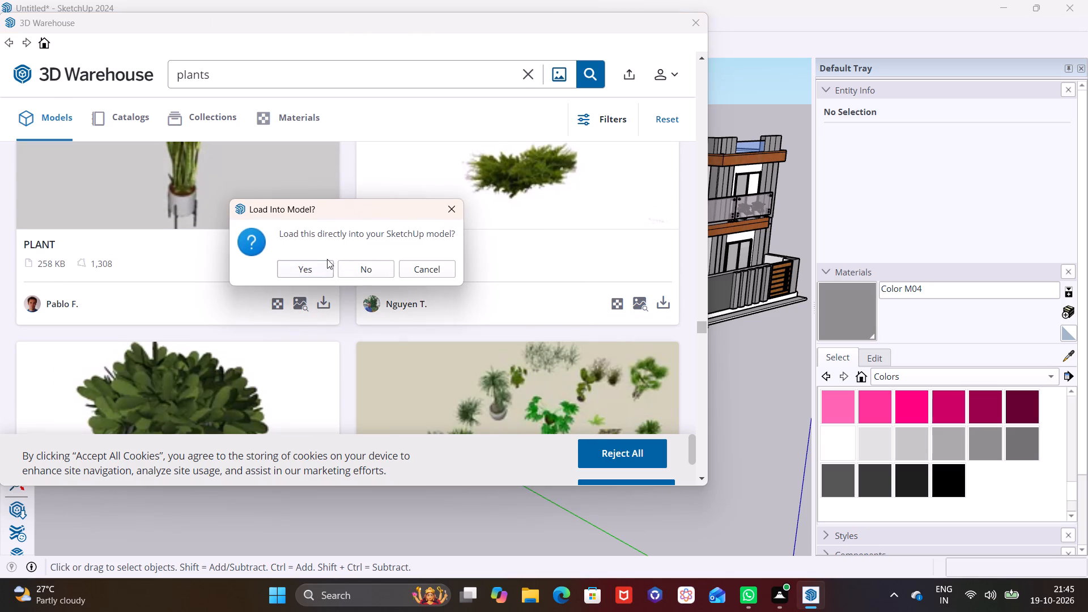
left_click(321, 266)
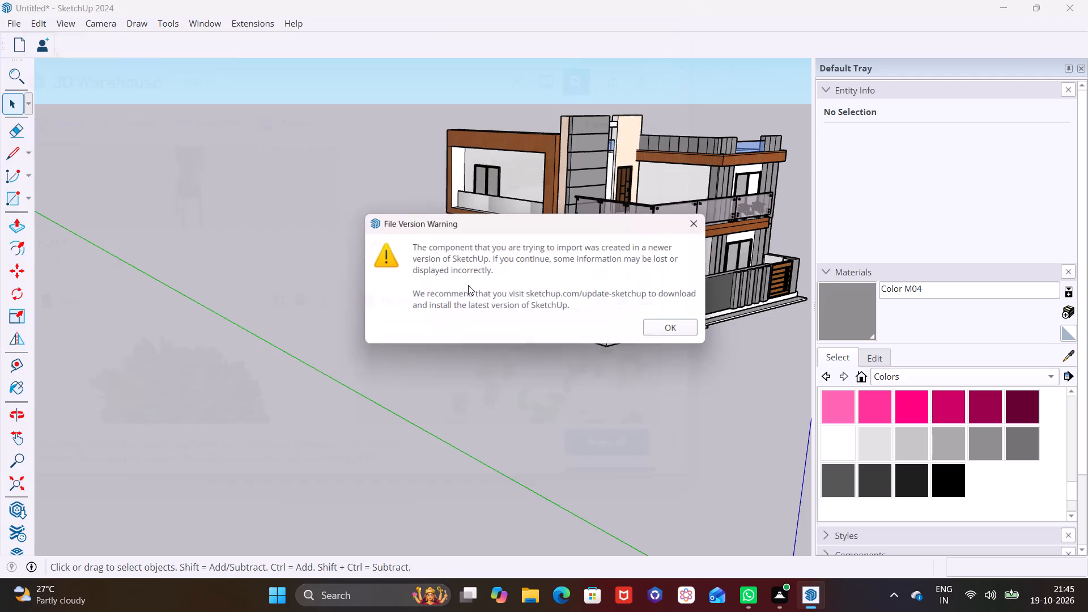
left_click(662, 325)
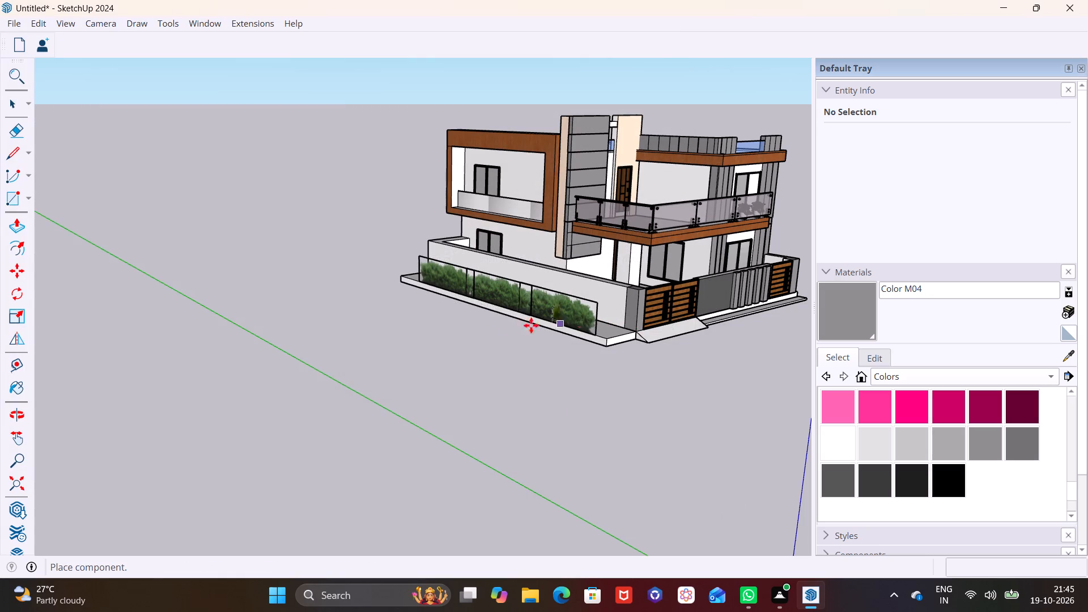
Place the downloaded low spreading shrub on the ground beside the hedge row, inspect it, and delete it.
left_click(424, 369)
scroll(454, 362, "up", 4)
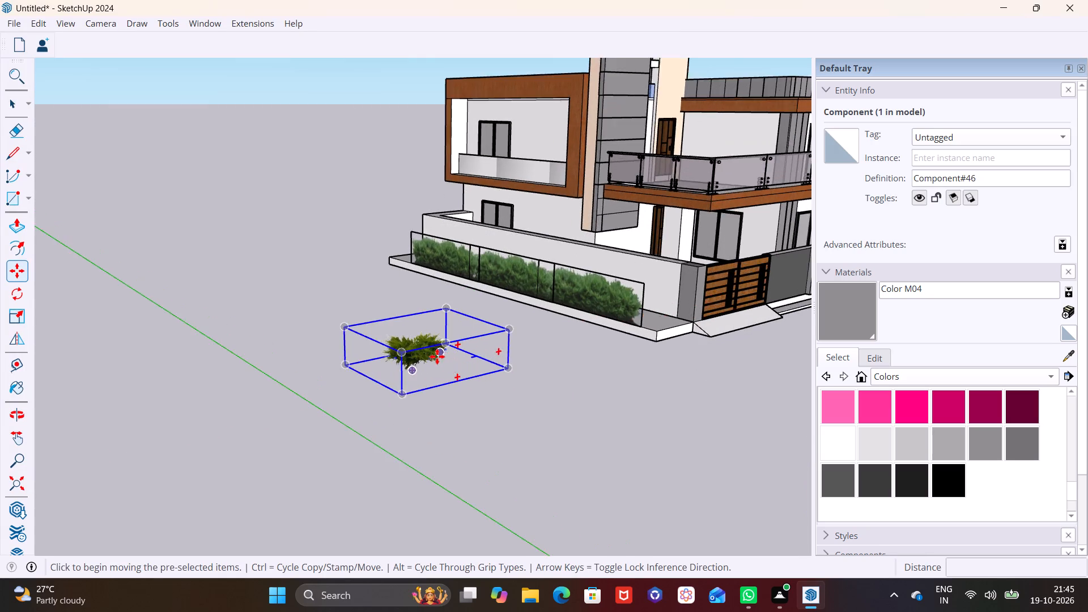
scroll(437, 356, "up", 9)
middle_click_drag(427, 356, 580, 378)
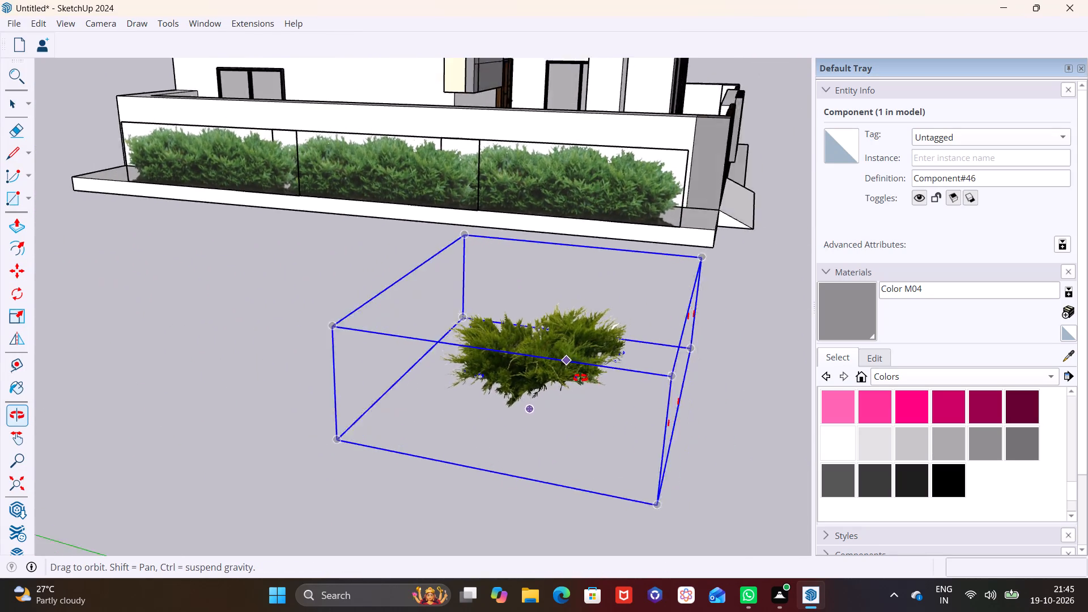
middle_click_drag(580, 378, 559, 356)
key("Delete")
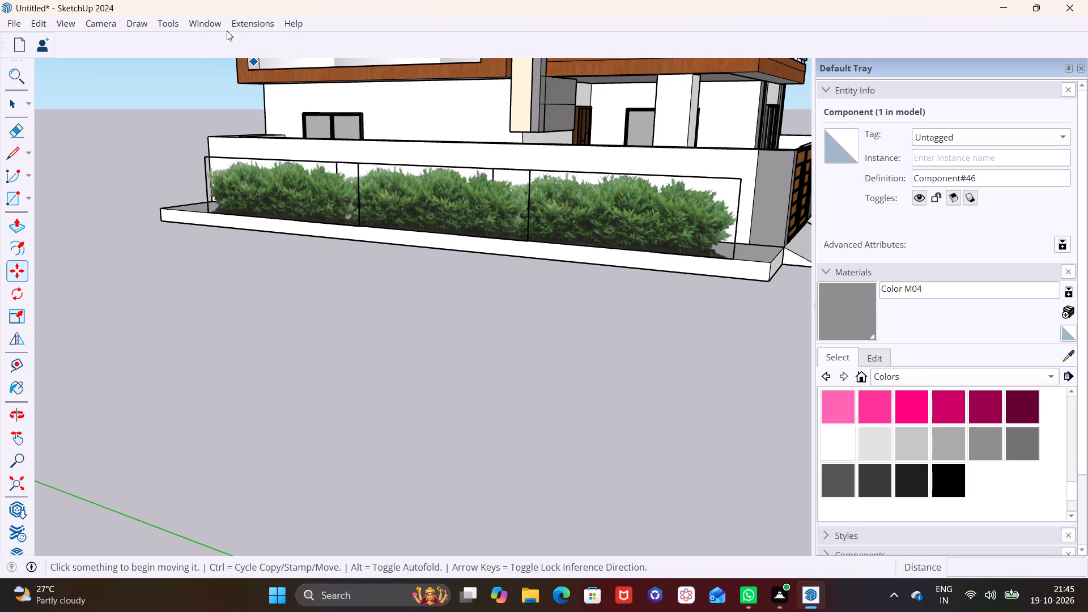
Reopen 3D Warehouse and browse the "plants" results for a different leafy plant model to use in the exterior.
left_click(216, 24)
left_click(232, 132)
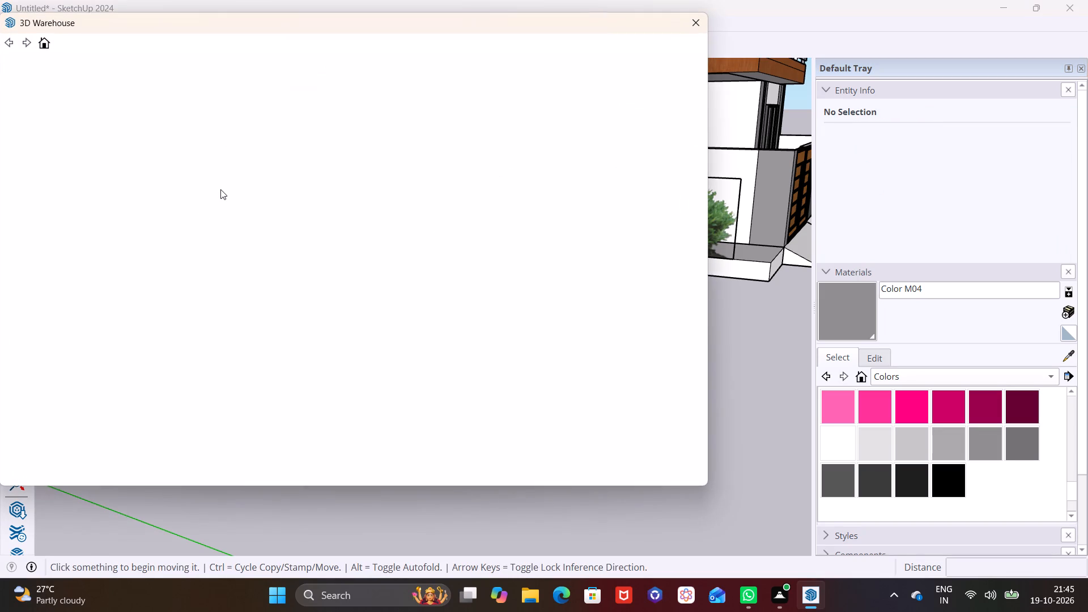
scroll(369, 235, "down", 9)
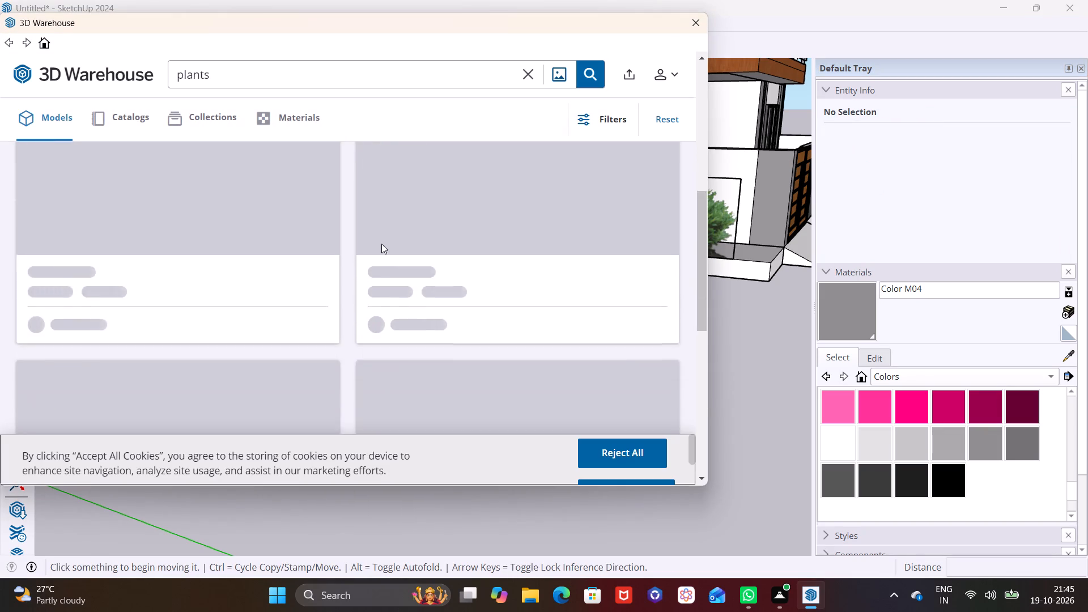
scroll(381, 244, "down", 16)
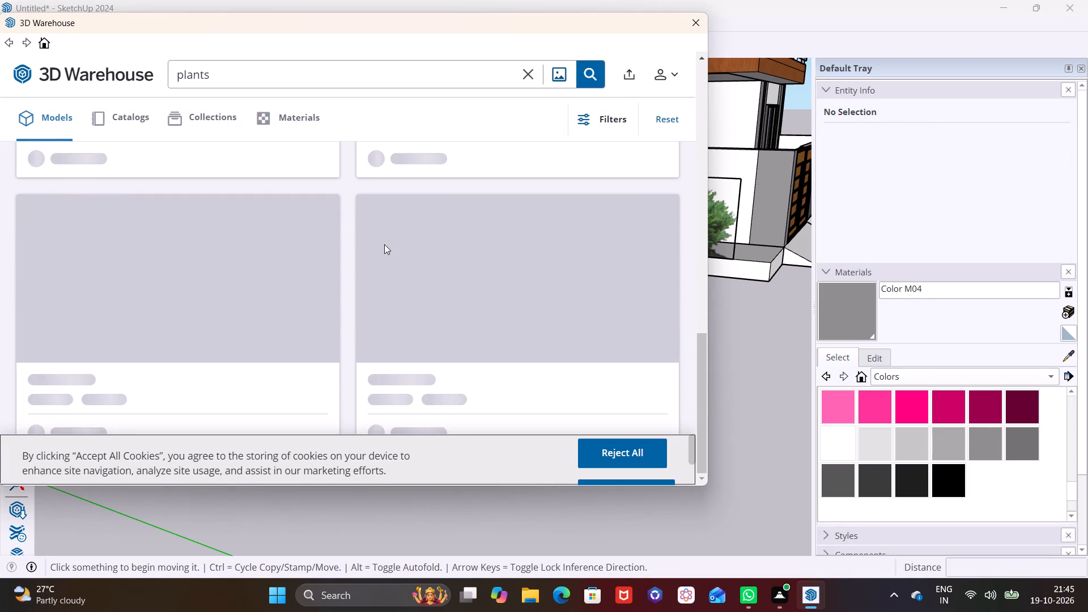
scroll(384, 244, "up", 4)
scroll(384, 245, "down", 10)
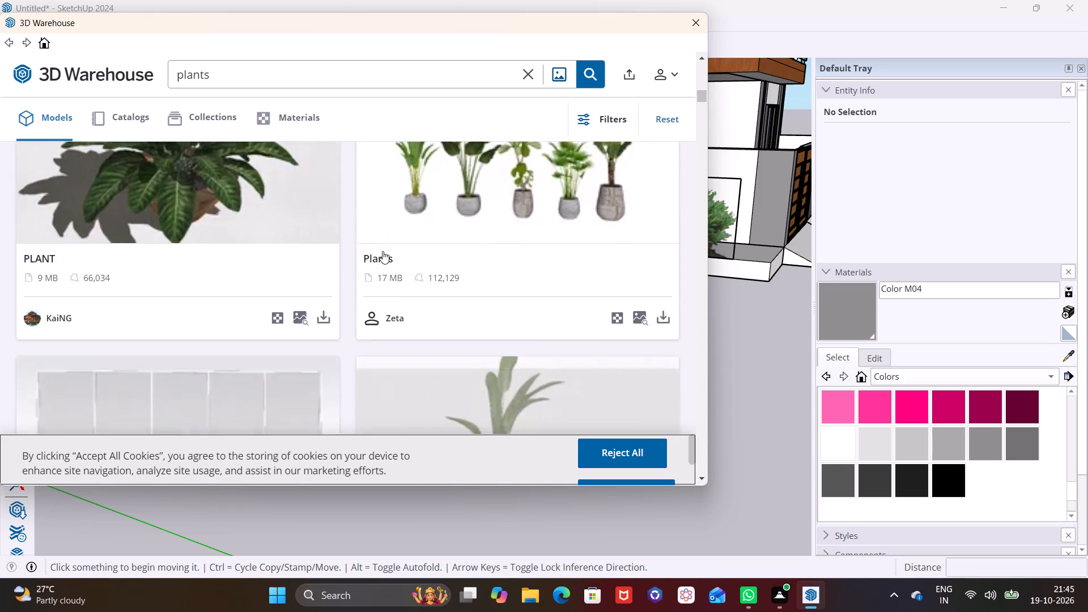
scroll(382, 251, "down", 20)
scroll(382, 251, "down", 6)
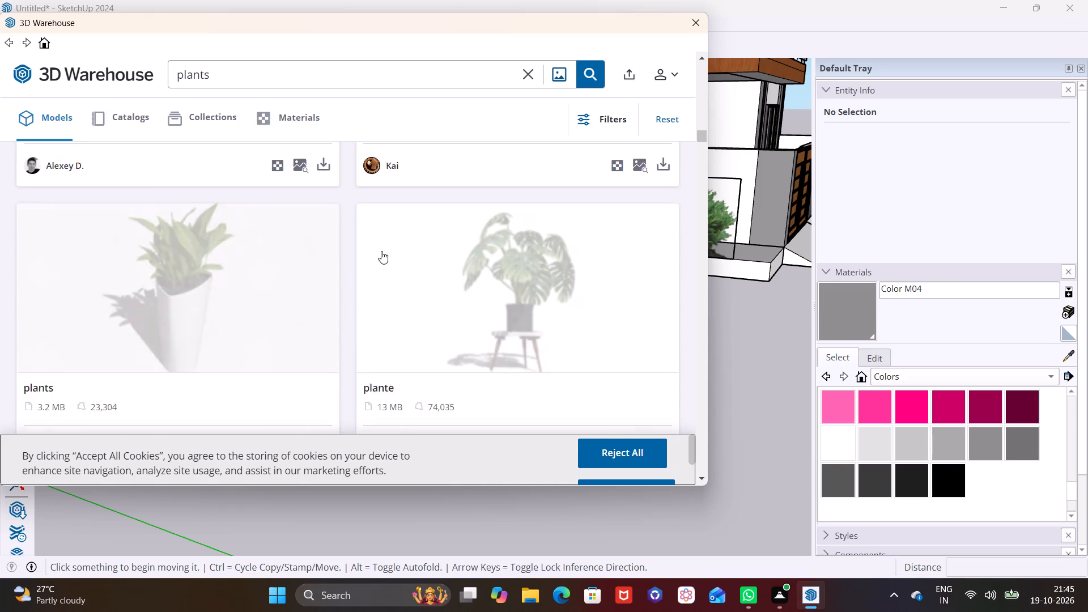
scroll(381, 251, "down", 4)
scroll(381, 251, "down", 20)
scroll(381, 251, "down", 4)
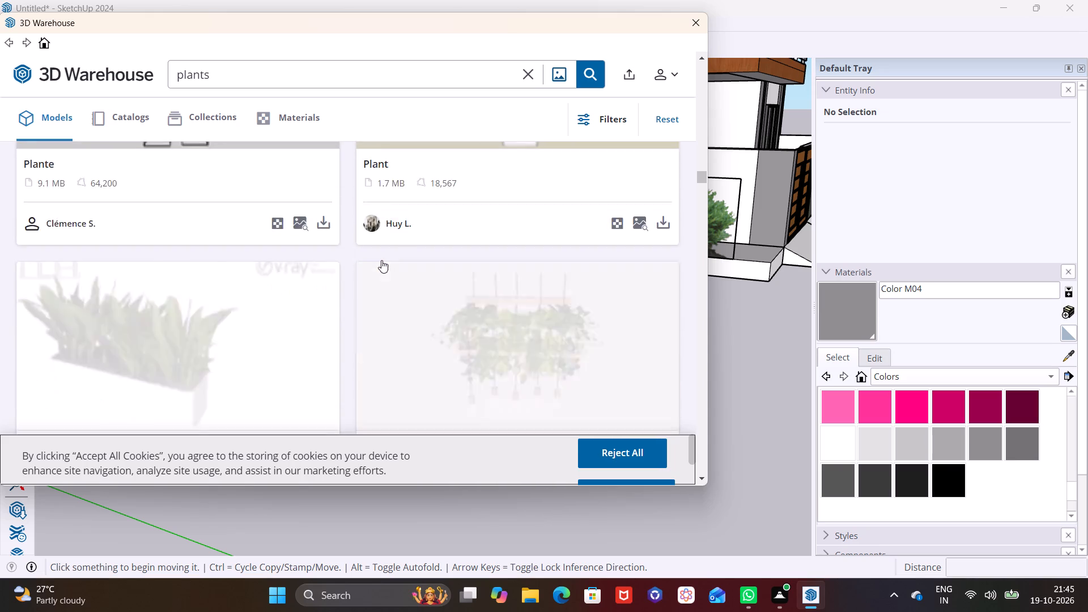
scroll(381, 260, "down", 20)
scroll(381, 260, "down", 12)
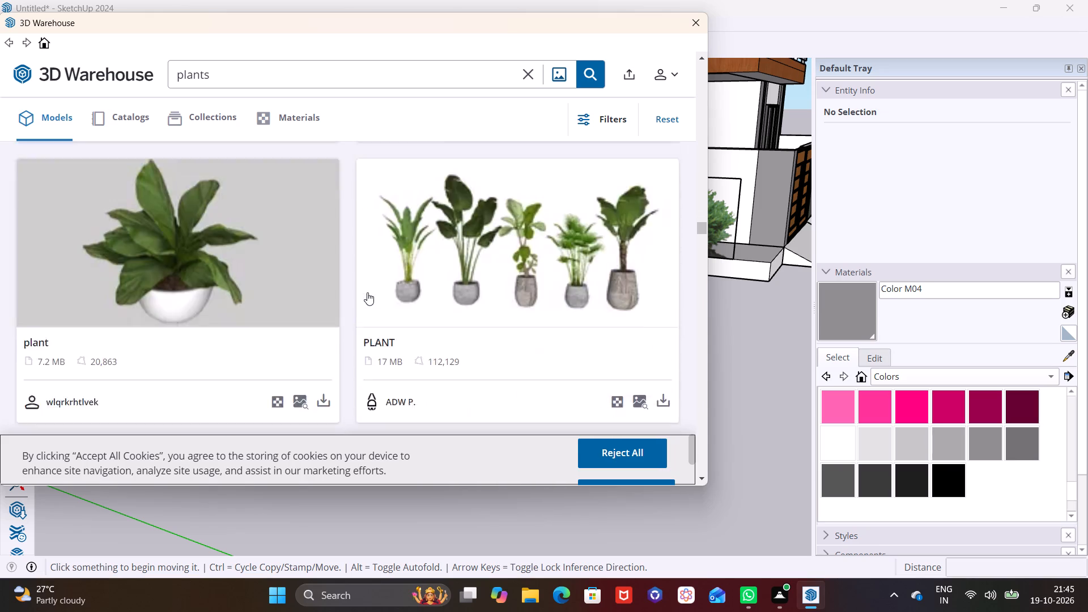
scroll(367, 292, "down", 20)
scroll(367, 292, "down", 12)
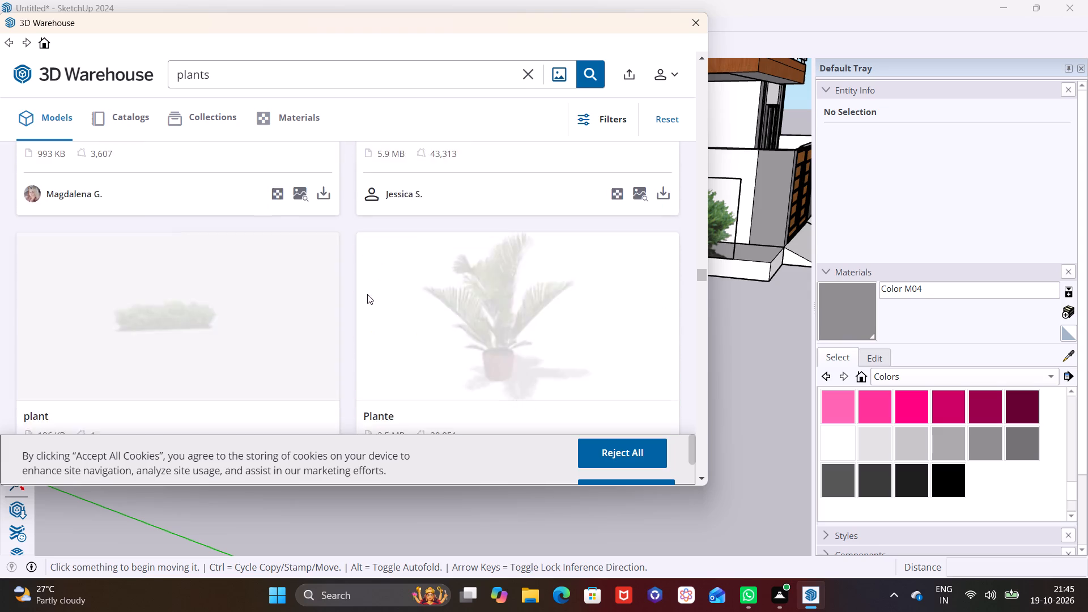
scroll(367, 294, "down", 15)
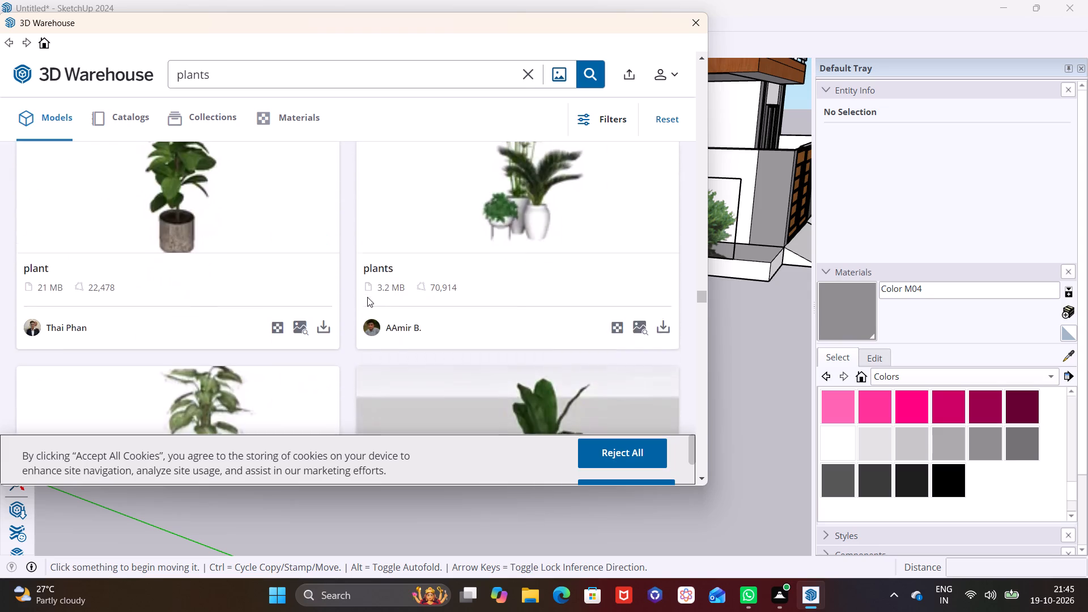
scroll(367, 297, "down", 17)
scroll(367, 297, "down", 9)
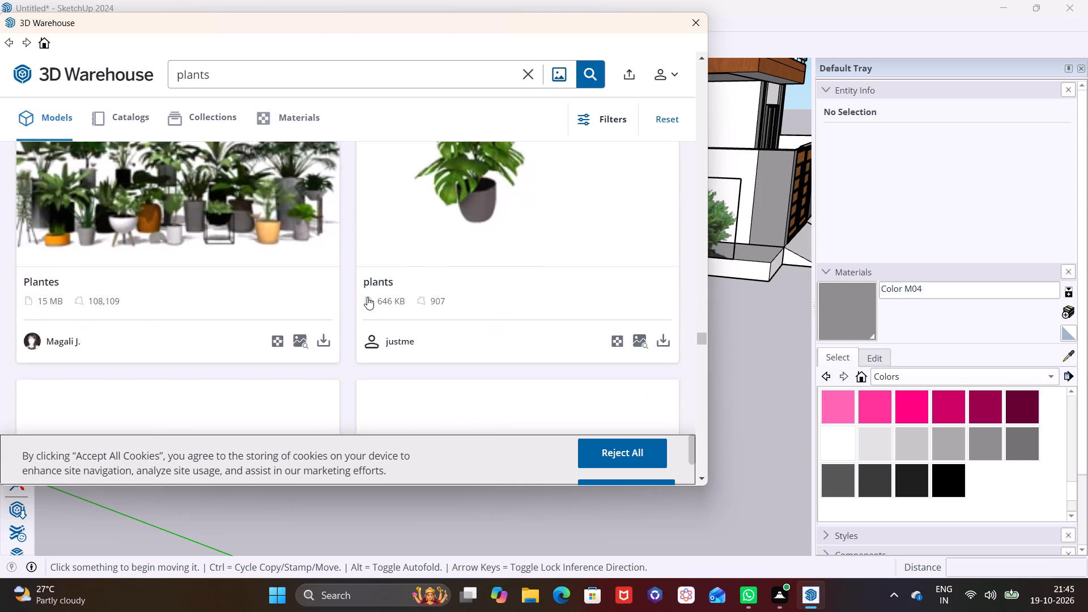
scroll(367, 297, "down", 13)
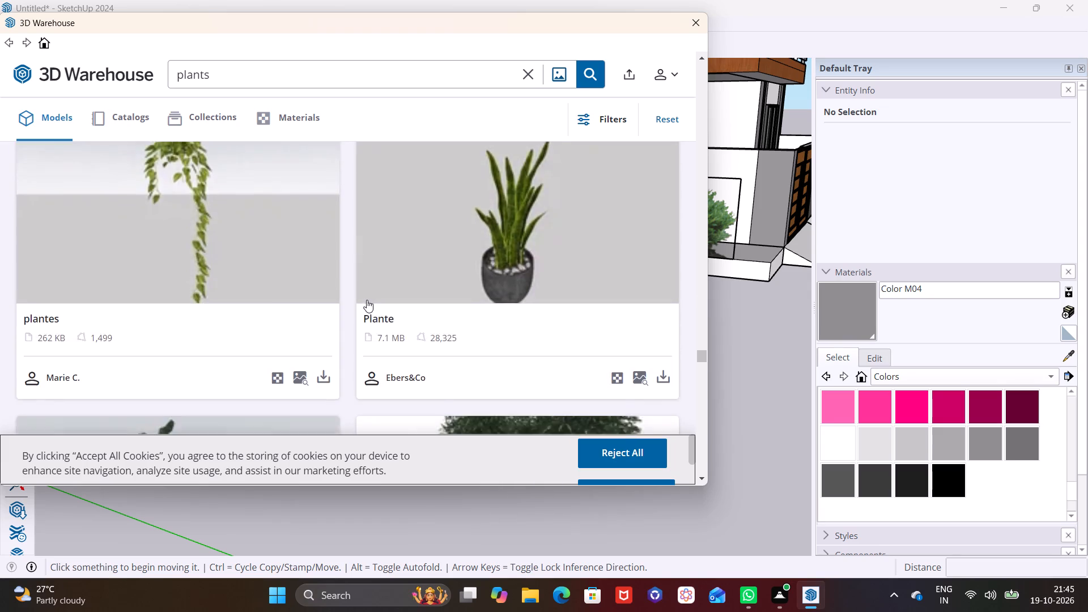
scroll(367, 300, "down", 18)
scroll(365, 297, "down", 9)
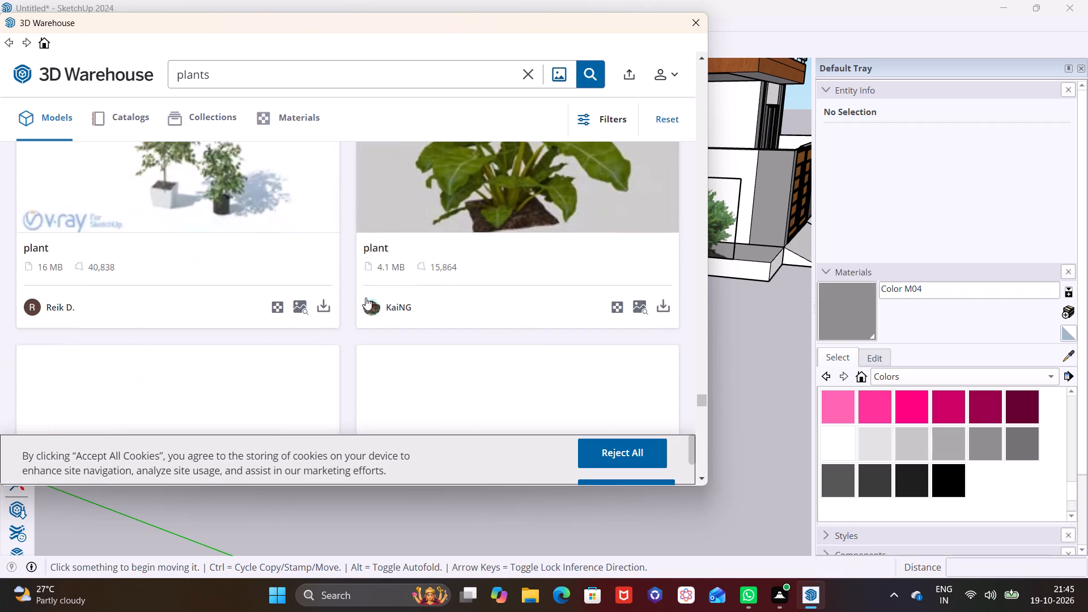
scroll(365, 297, "down", 14)
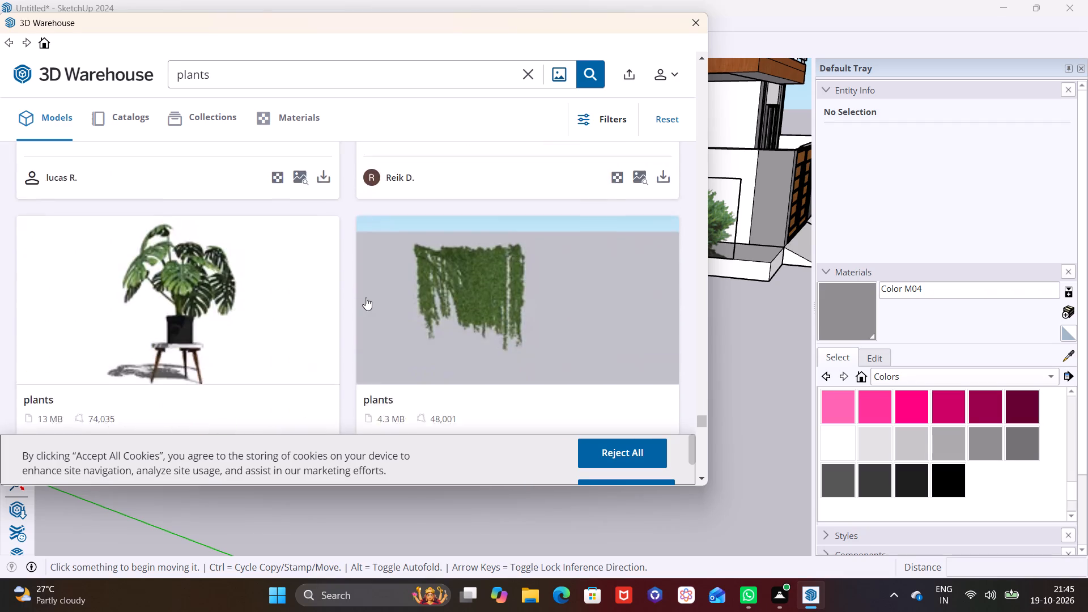
scroll(365, 297, "down", 12)
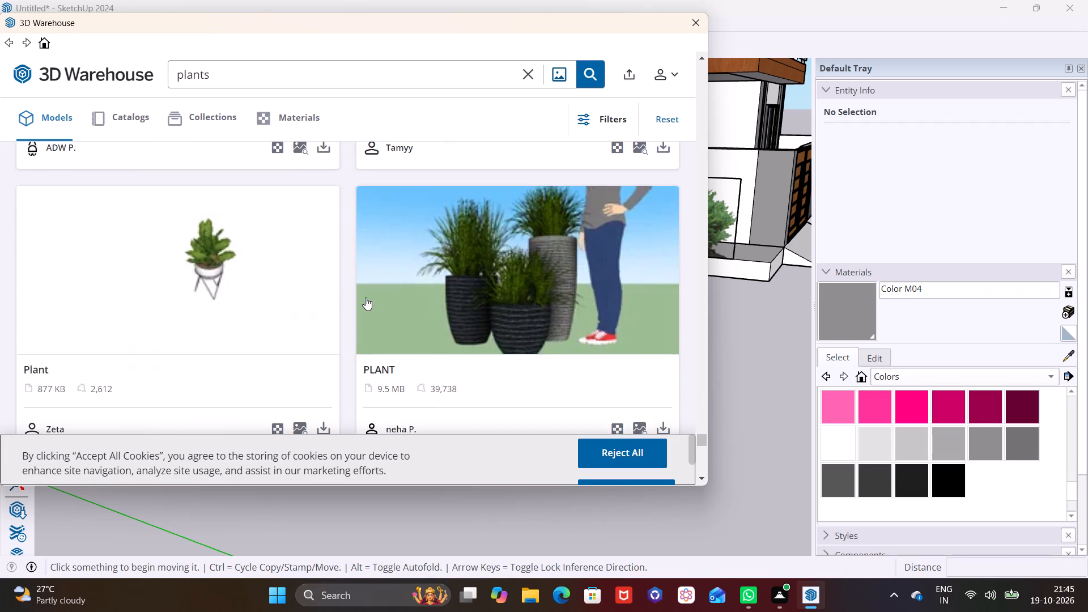
scroll(365, 297, "down", 12)
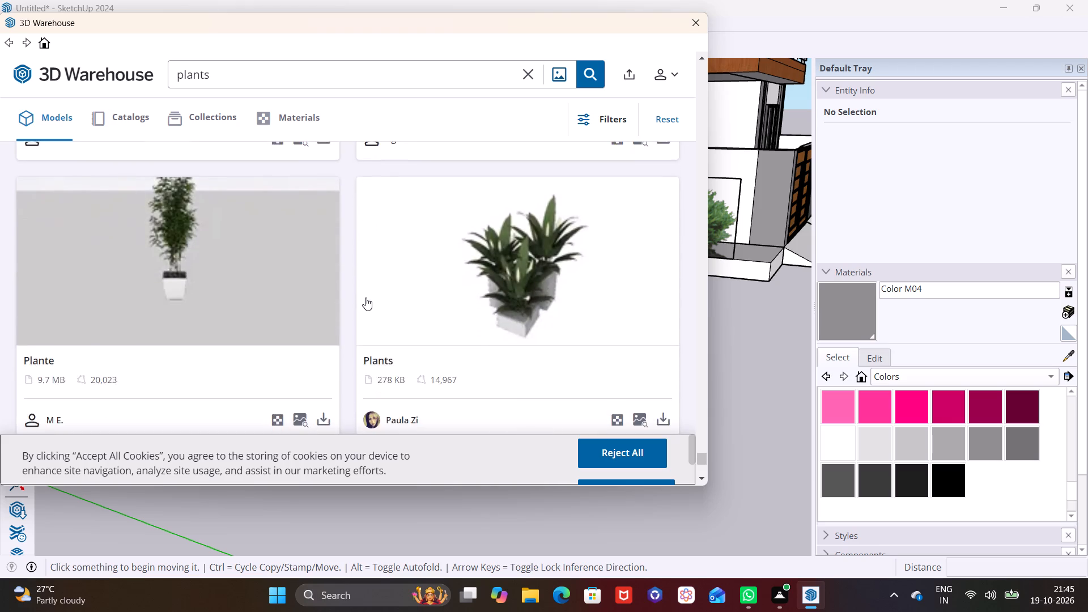
scroll(365, 297, "down", 8)
left_click_drag(332, 401, 334, 396)
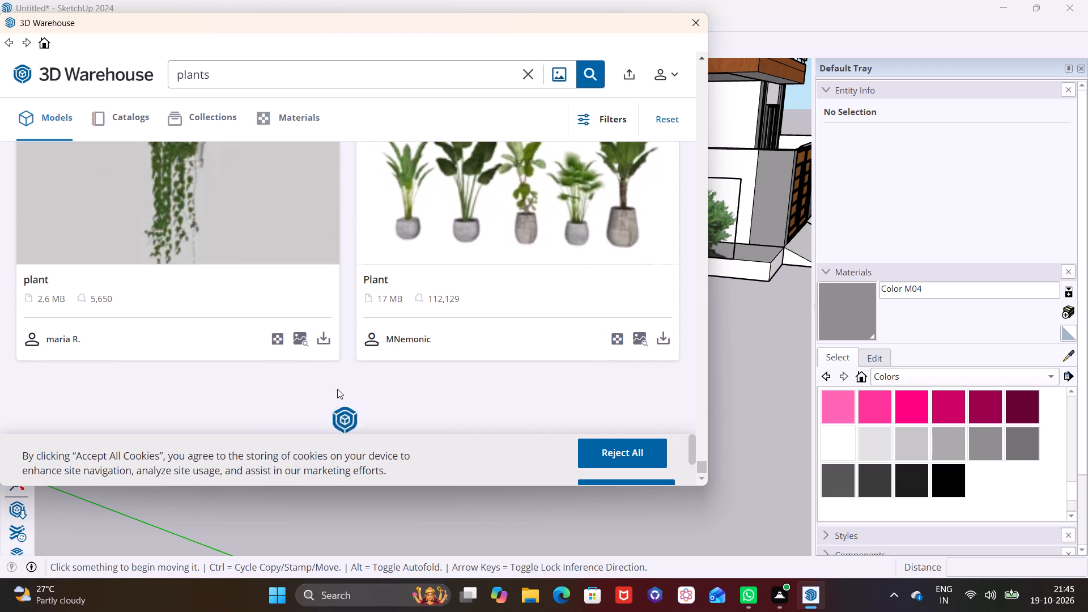
scroll(389, 324, "down", 12)
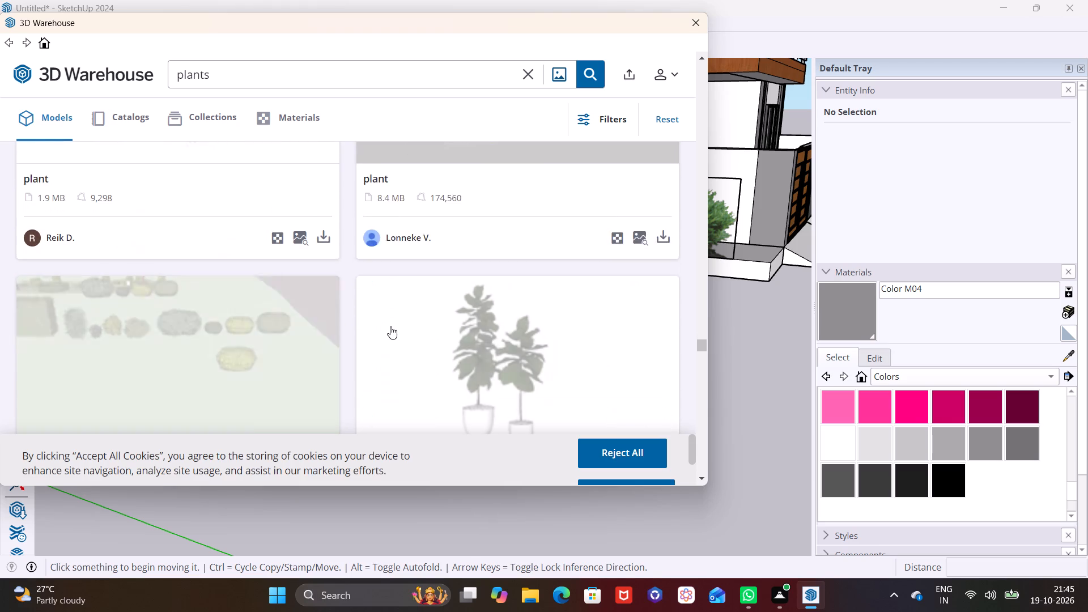
scroll(390, 326, "down", 9)
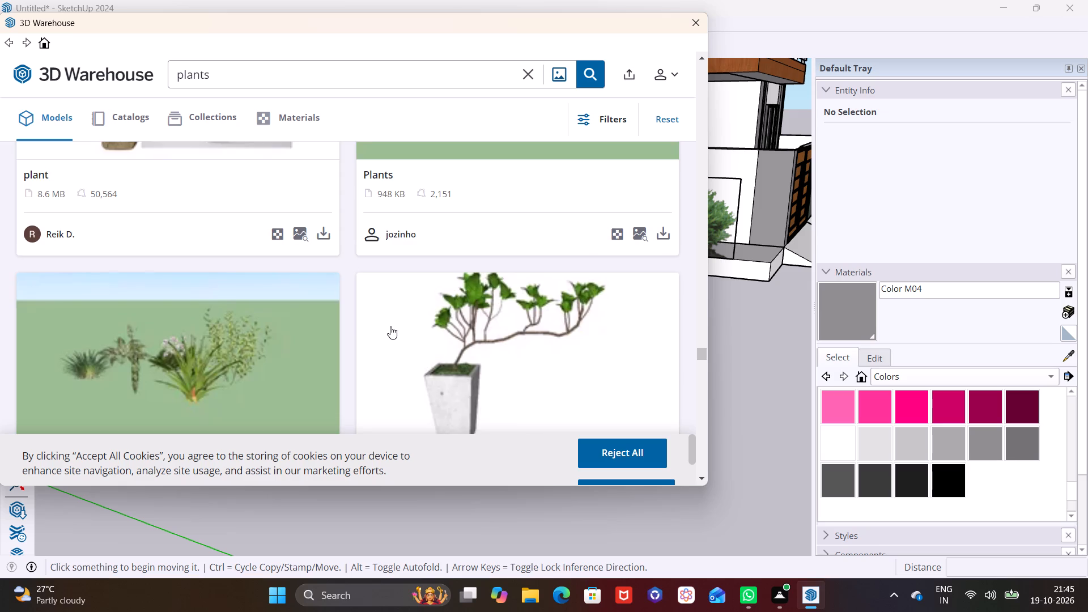
scroll(390, 326, "down", 8)
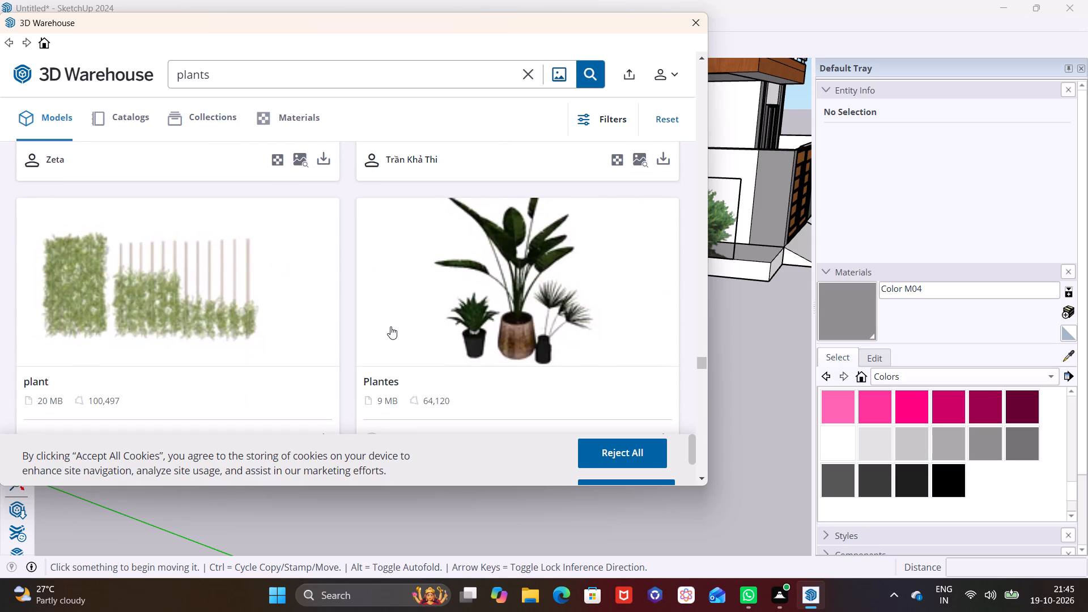
scroll(390, 326, "down", 13)
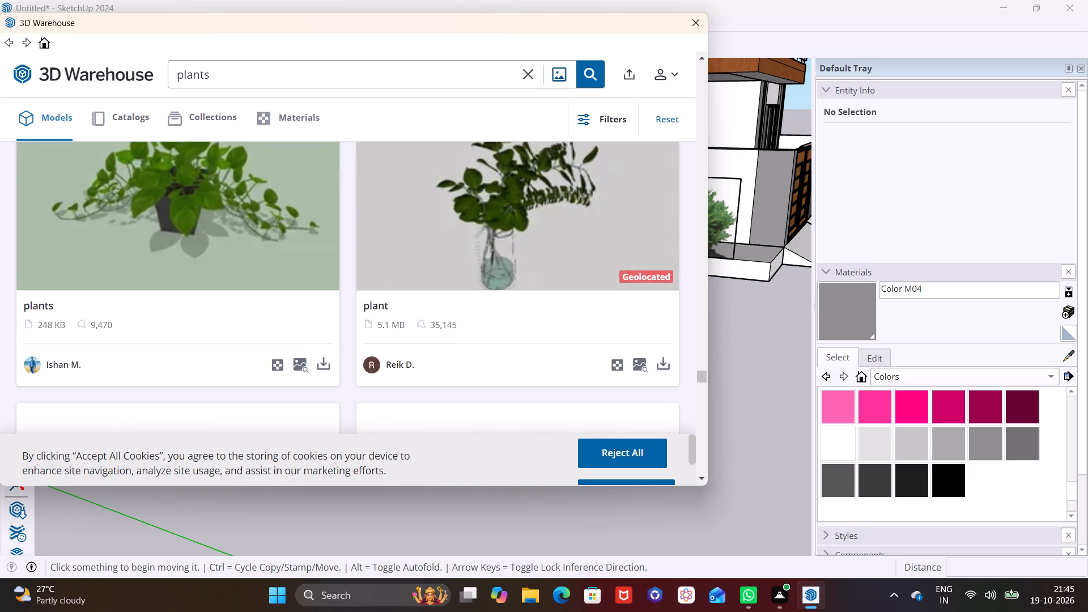
scroll(390, 326, "down", 12)
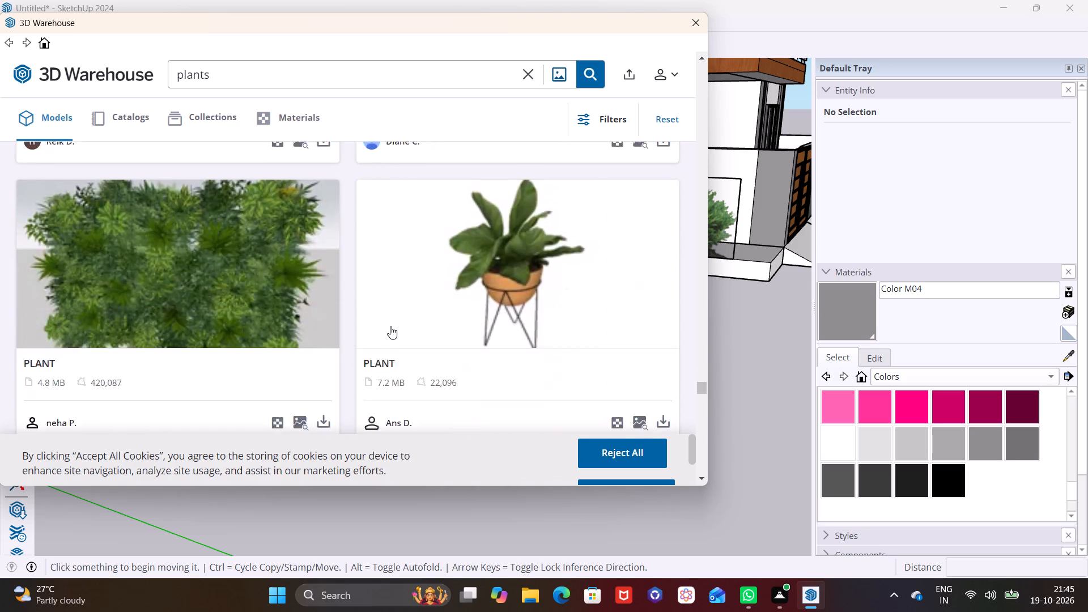
scroll(390, 326, "down", 10)
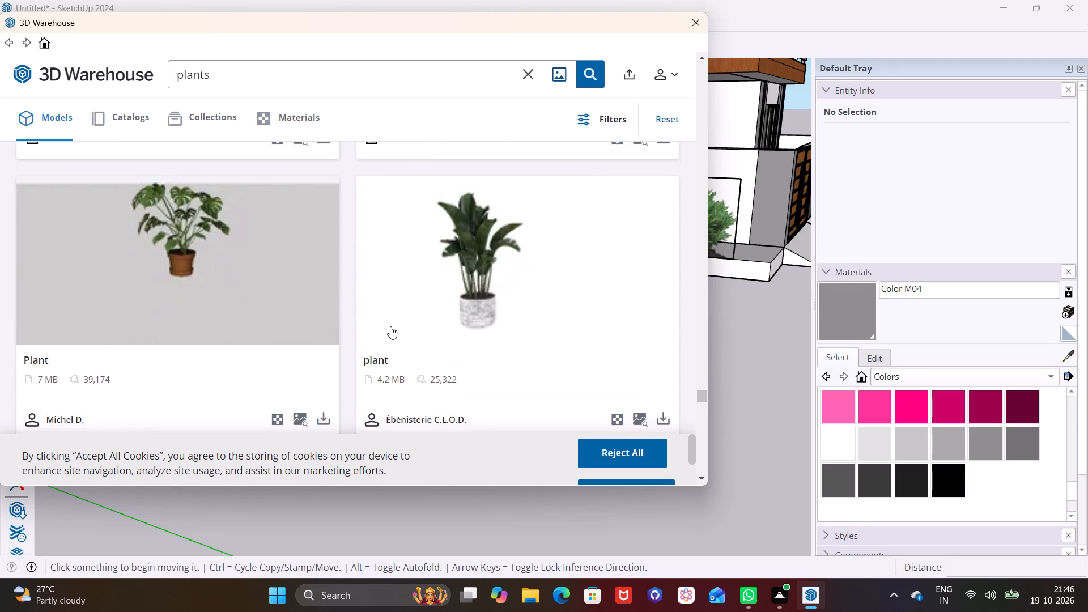
scroll(390, 326, "down", 8)
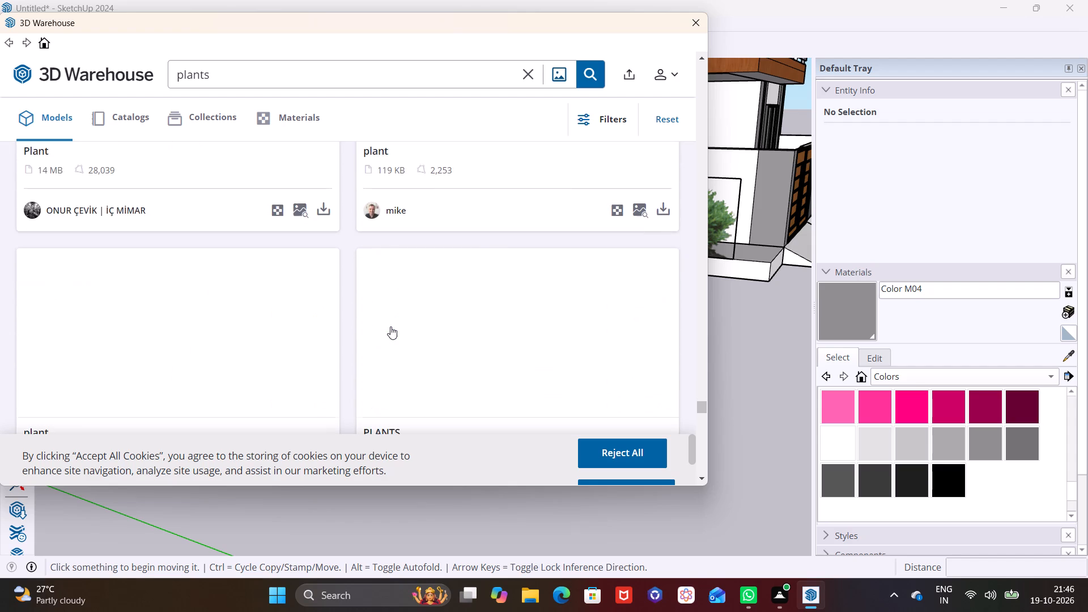
scroll(390, 326, "down", 7)
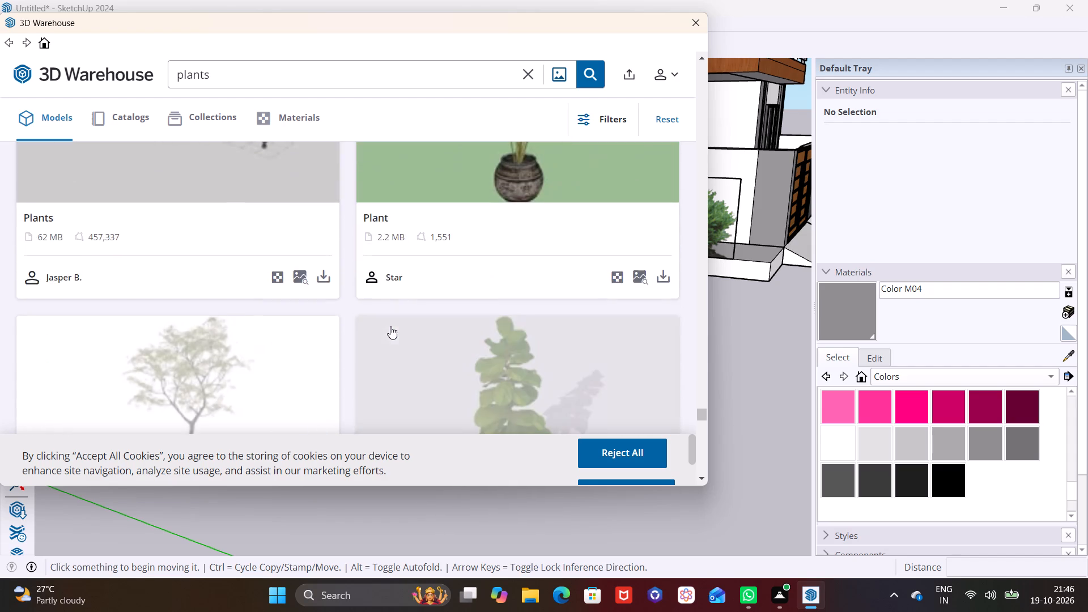
scroll(390, 326, "down", 15)
scroll(390, 326, "up", 5)
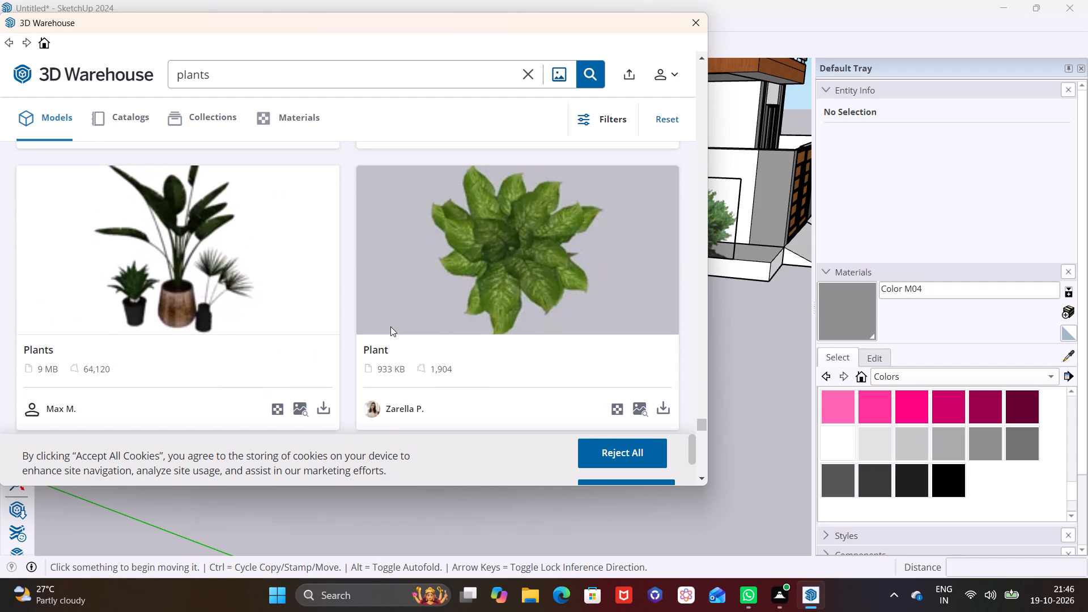
scroll(390, 326, "down", 5)
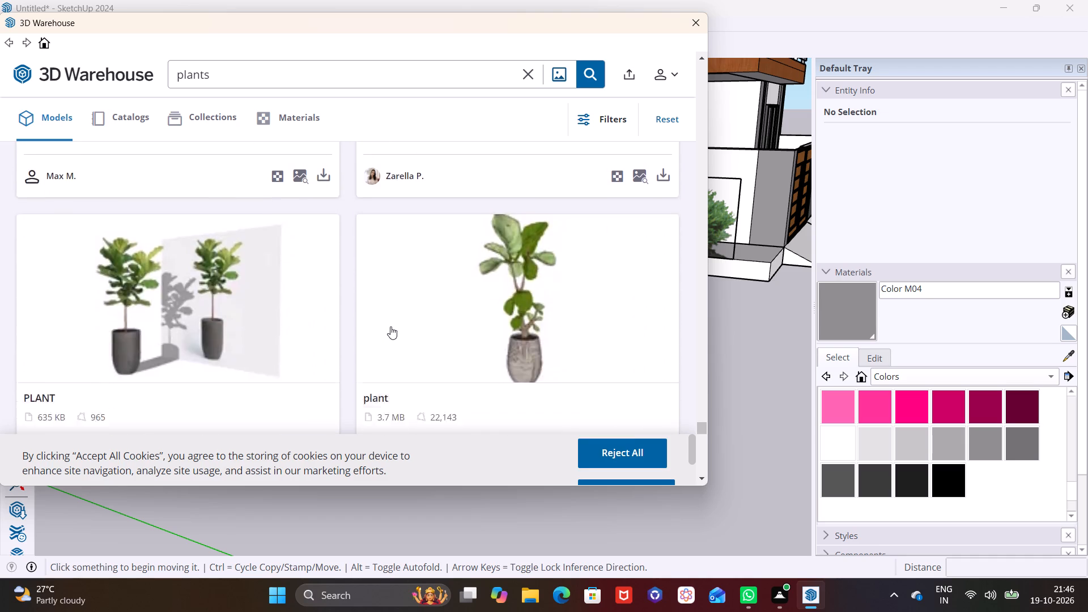
scroll(390, 326, "down", 4)
scroll(390, 326, "up", 8)
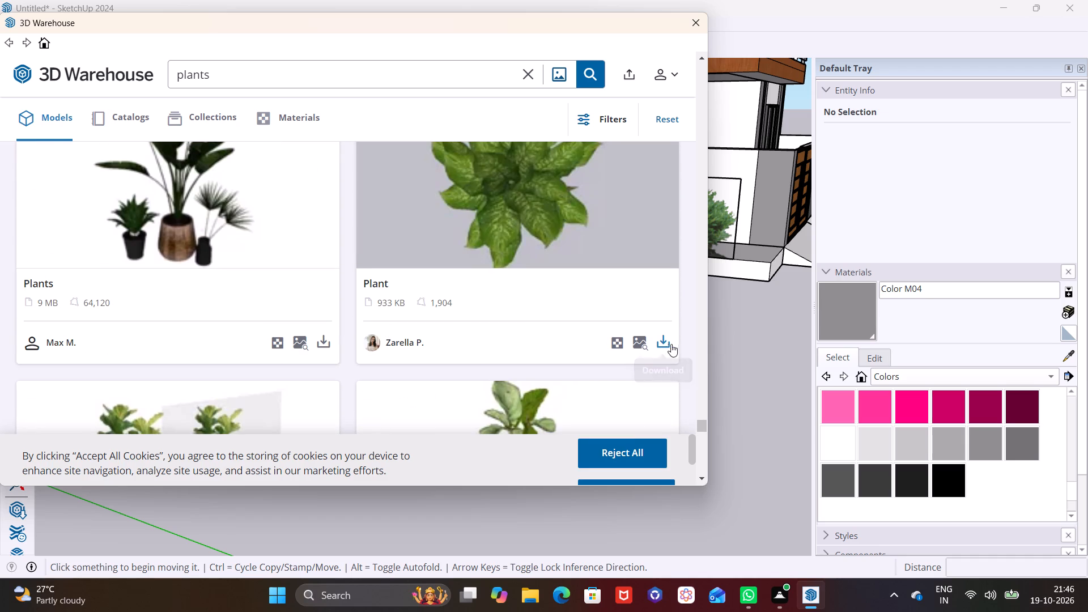
Download the 933 KB "Plant" model with broad patterned leaves into the house model and place it in front of the hedged slab.
left_click(666, 340)
left_click(313, 271)
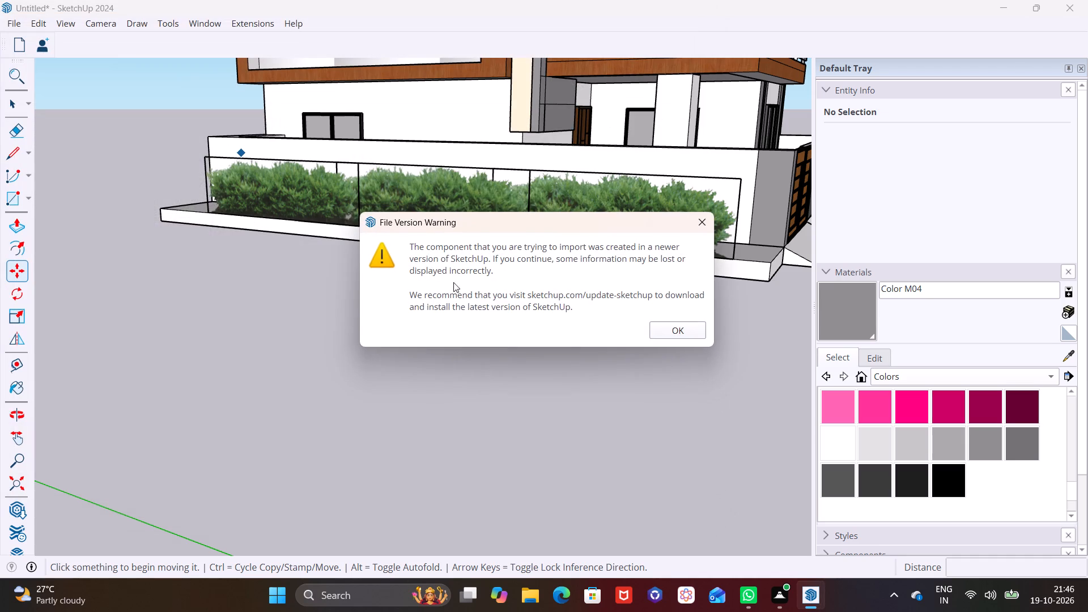
left_click(671, 329)
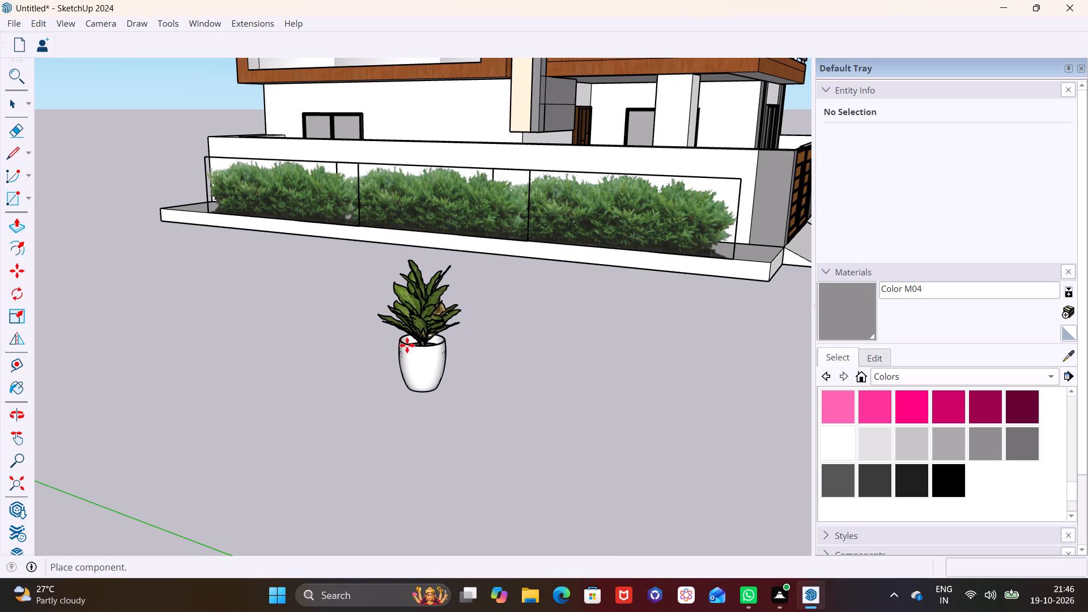
left_click(373, 344)
Delete the white pot from inside the downloaded plant component, keeping only the leaves.
scroll(402, 363, "up", 6)
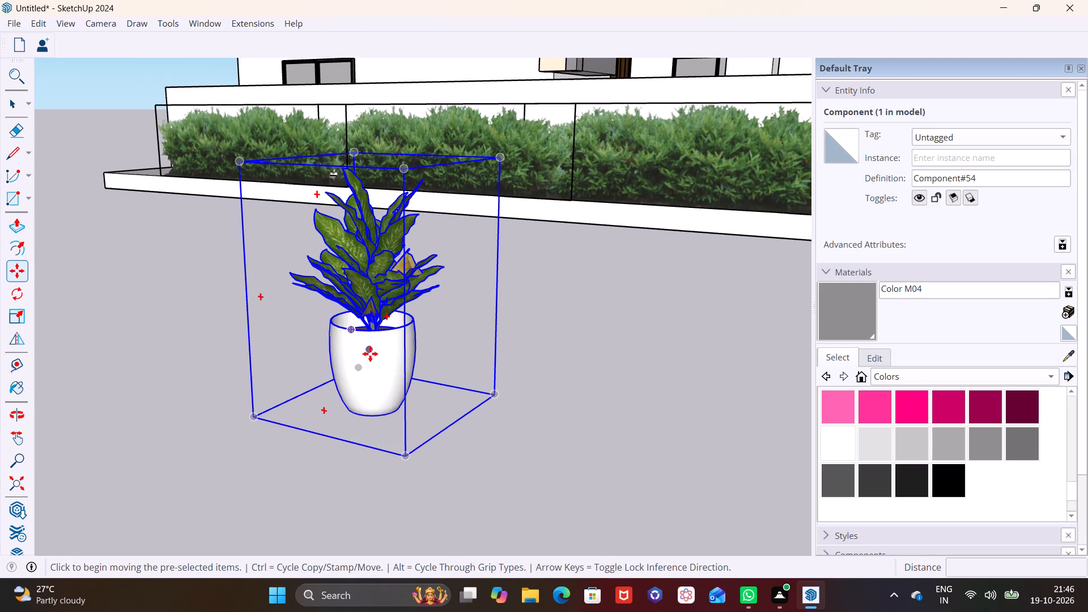
key("space")
triple_click(380, 352)
triple_click(381, 350)
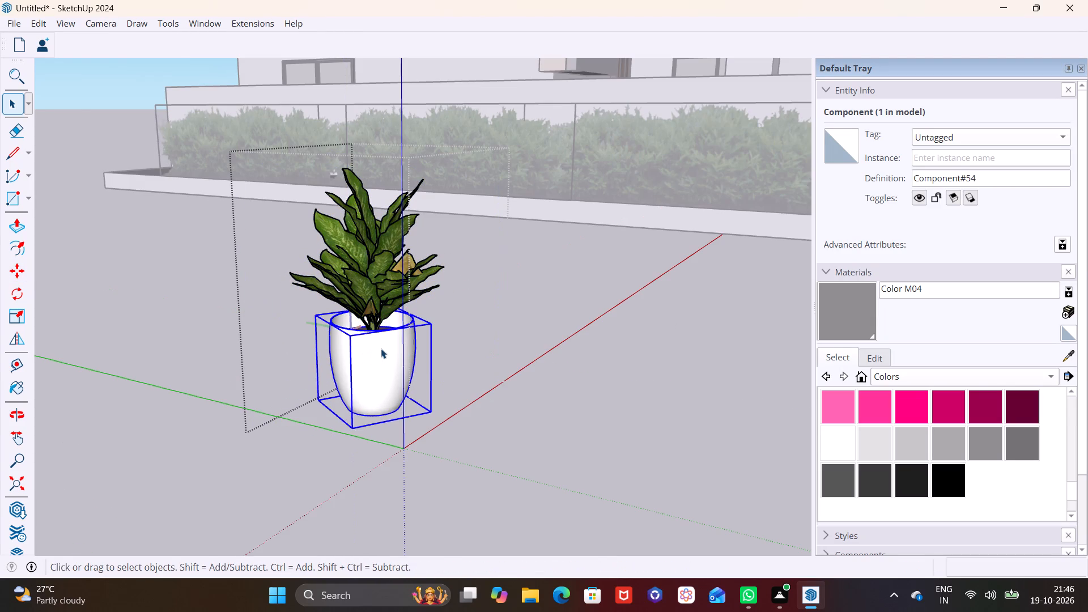
key("Delete")
scroll(398, 331, "down", 4)
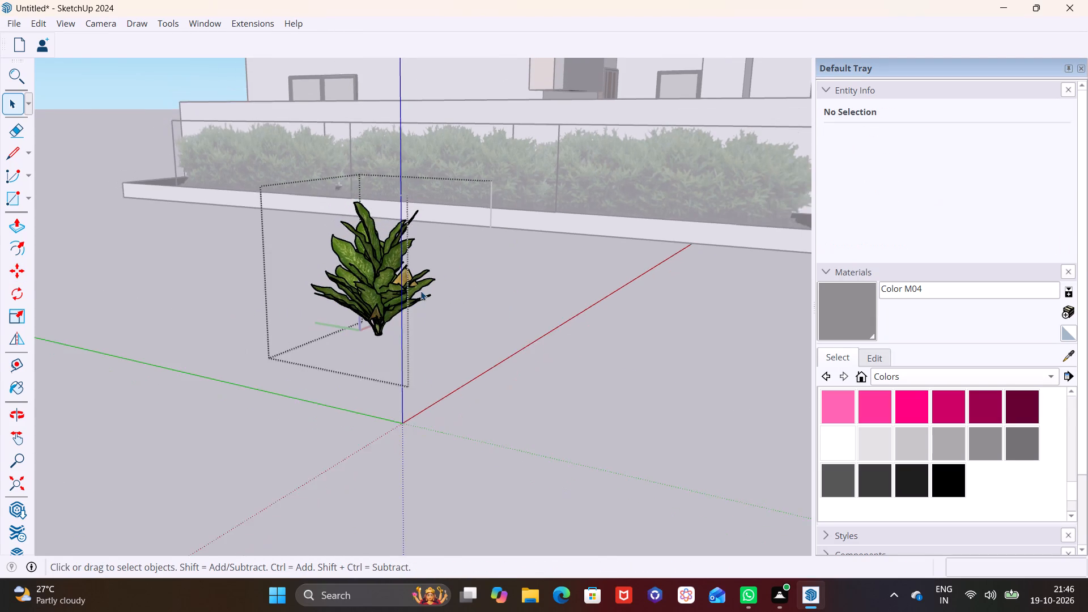
scroll(420, 291, "down", 2)
left_click(487, 288)
Delete the three hedge components standing on the slab along the boundary wall.
key("space")
left_click(514, 231)
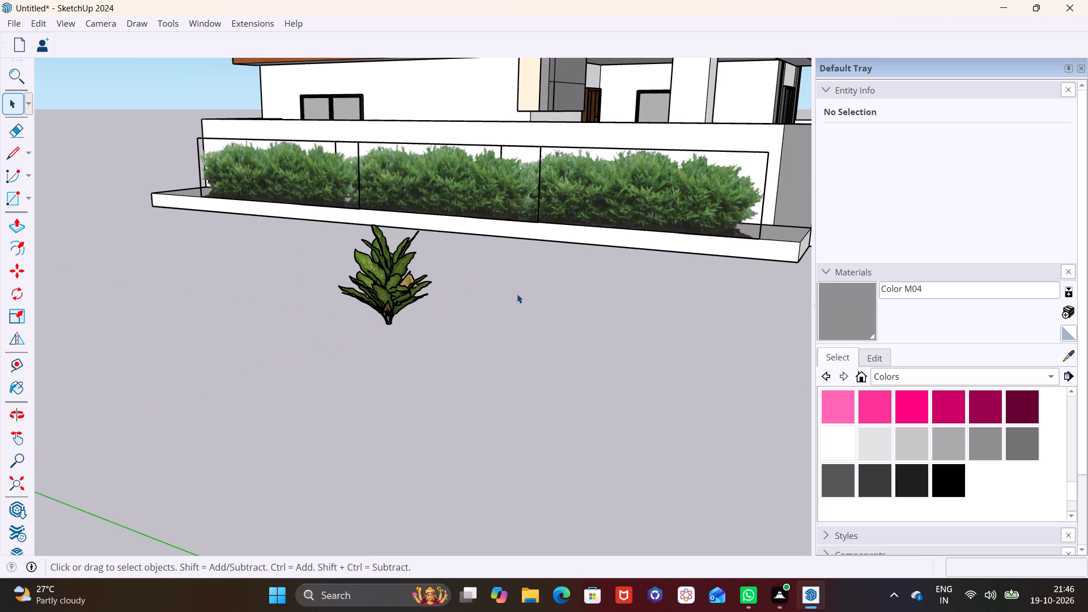
left_click(535, 200)
key("Delete")
left_click(619, 198)
key("Delete")
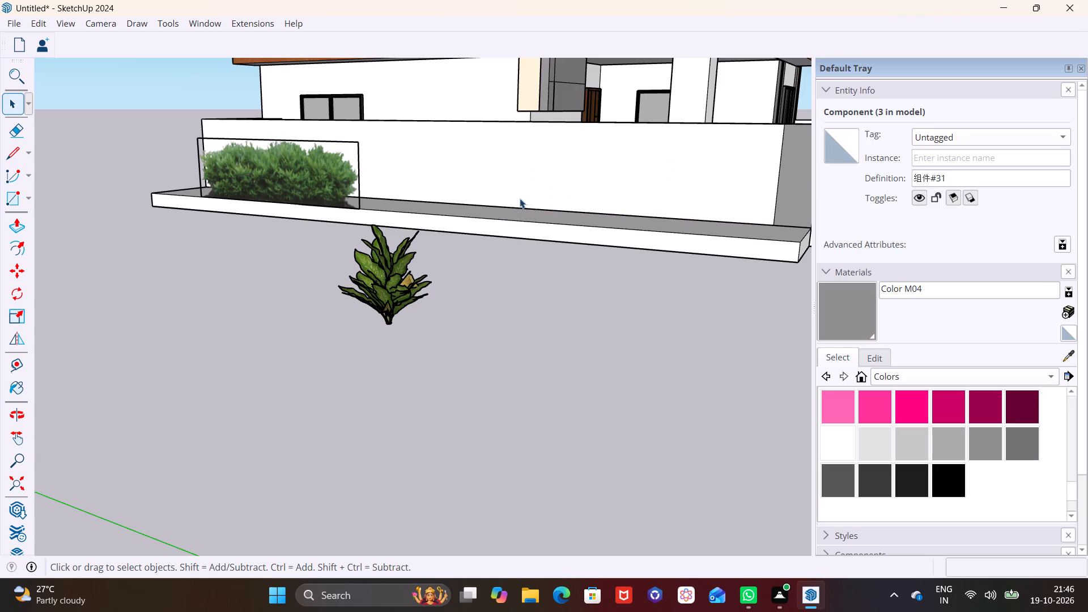
left_click(352, 173)
key("Delete")
Move the potless leafy plant from the ground onto the front edge of the slab by the boundary wall.
left_click(372, 253)
scroll(372, 253, "up", 3)
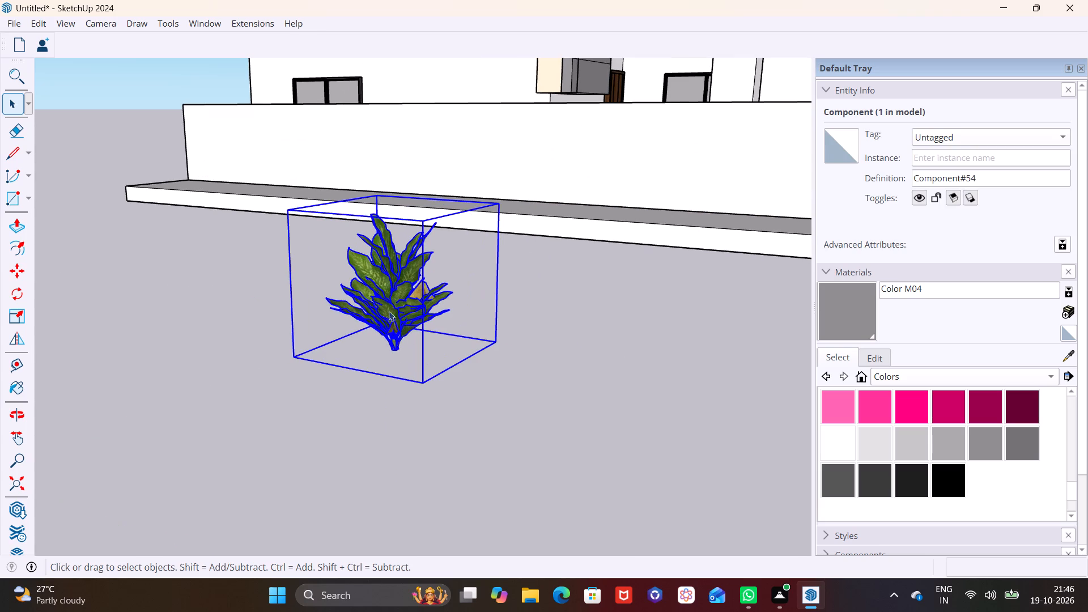
key("m")
left_click(401, 354)
scroll(241, 188, "up", 1)
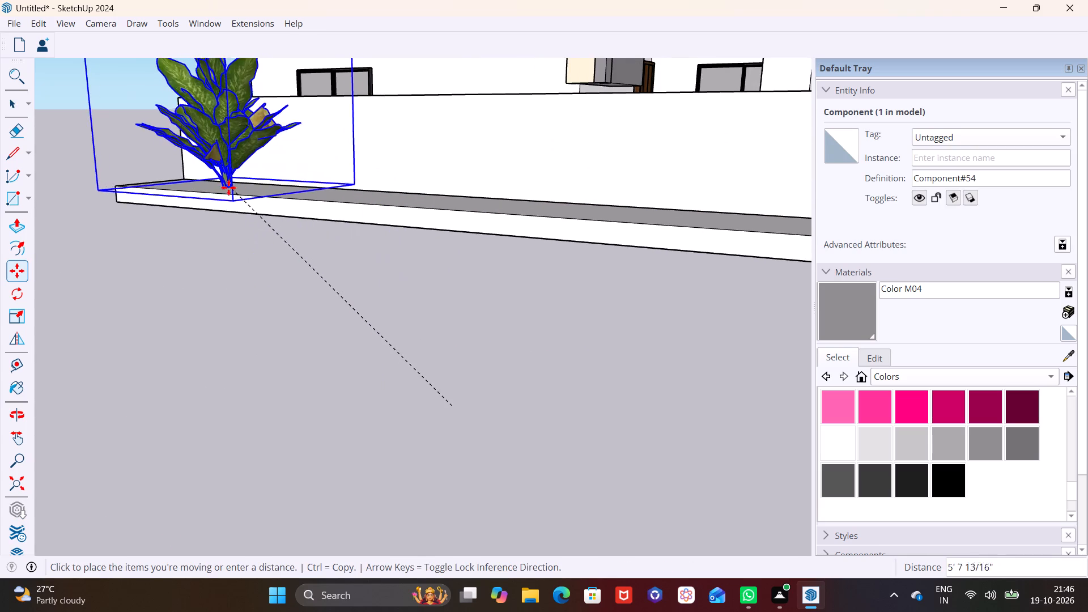
scroll(219, 185, "up", 3)
scroll(202, 188, "down", 11)
scroll(279, 214, "down", 3)
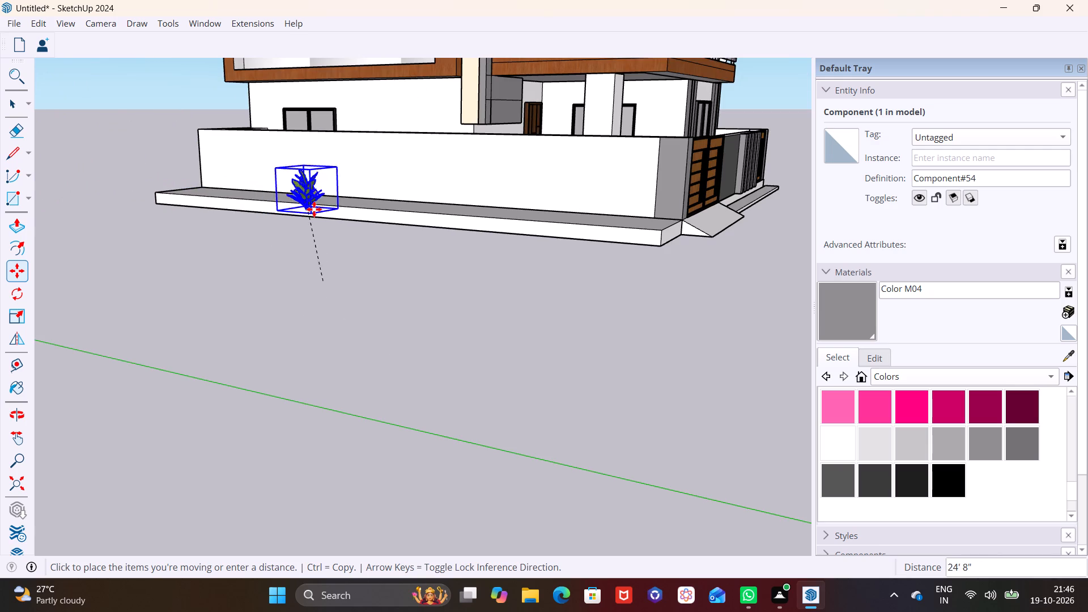
left_click(337, 202)
key("space")
left_click(352, 250)
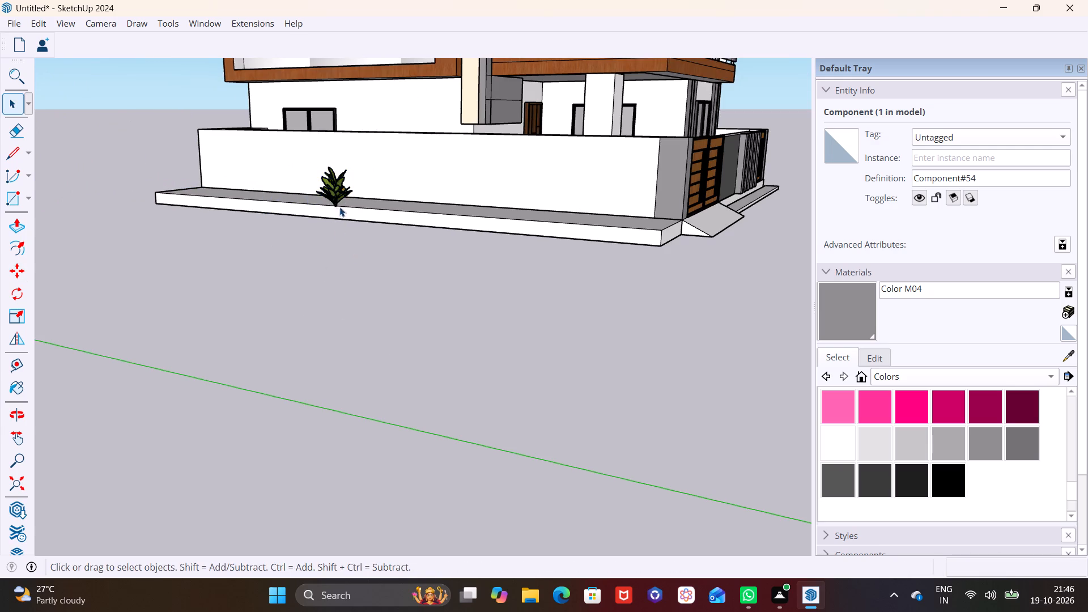
Move the plant 1' 5" inward from the slab's outer edge so it stands on the slab's top surface.
middle_click_drag(339, 198, 422, 266)
scroll(354, 237, "up", 9)
middle_click_drag(386, 253, 260, 277)
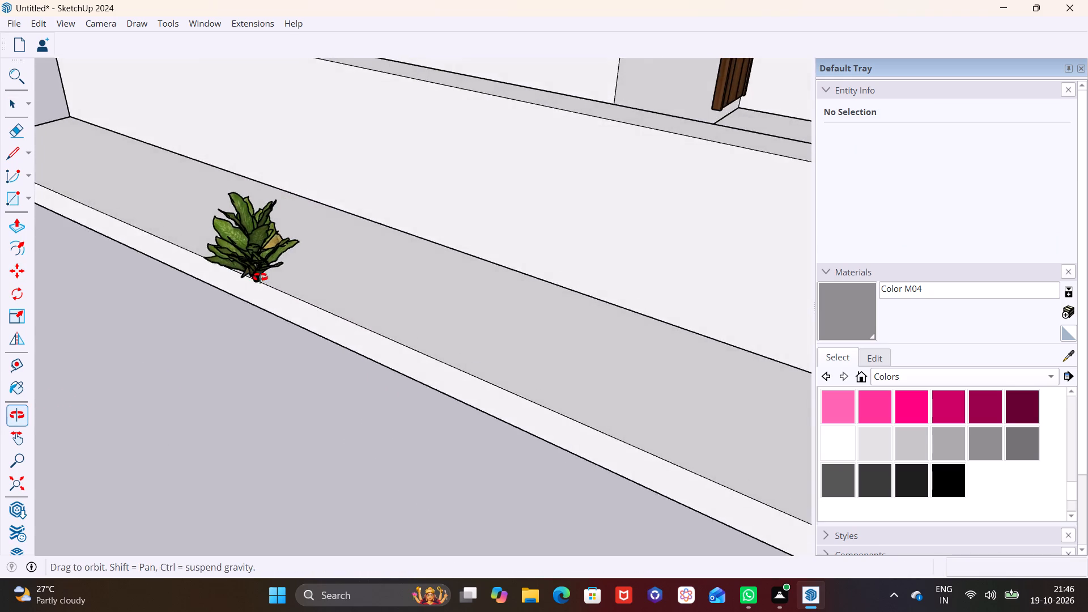
middle_click_drag(260, 277, 256, 277)
scroll(261, 257, "up", 3)
middle_click_drag(265, 250, 304, 219, "shift")
middle_click_drag(314, 330, 276, 375)
middle_click_drag(267, 290, 312, 214)
scroll(320, 241, "down", 3)
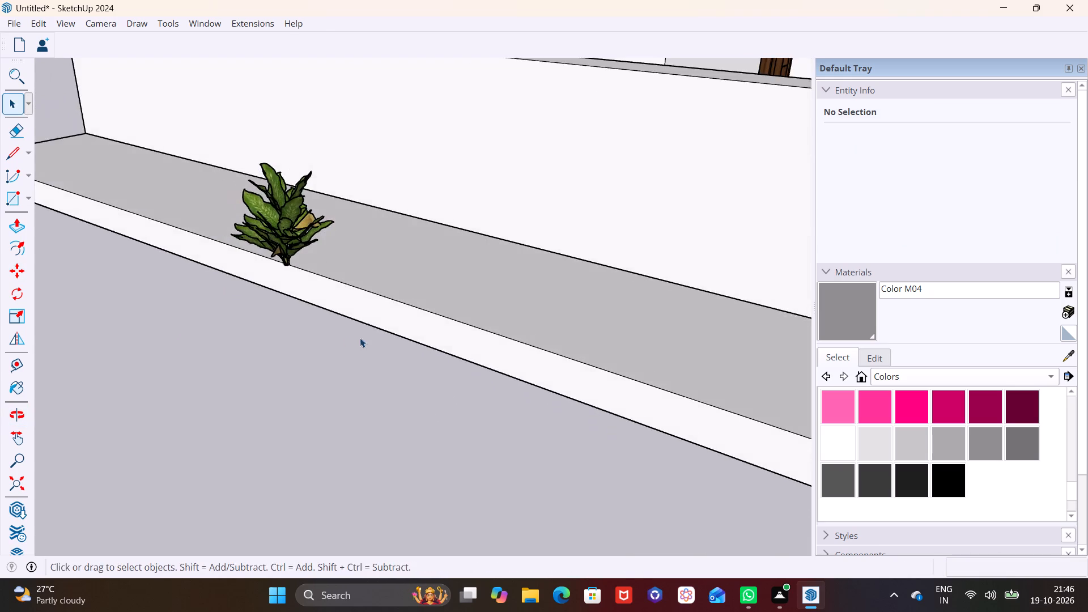
middle_click_drag(360, 339, 311, 408)
middle_click_drag(263, 315, 309, 180)
middle_click_drag(329, 245, 326, 394, "shift")
middle_click_drag(245, 358, 260, 252)
scroll(250, 273, "up", 1)
middle_click_drag(373, 358, 222, 477)
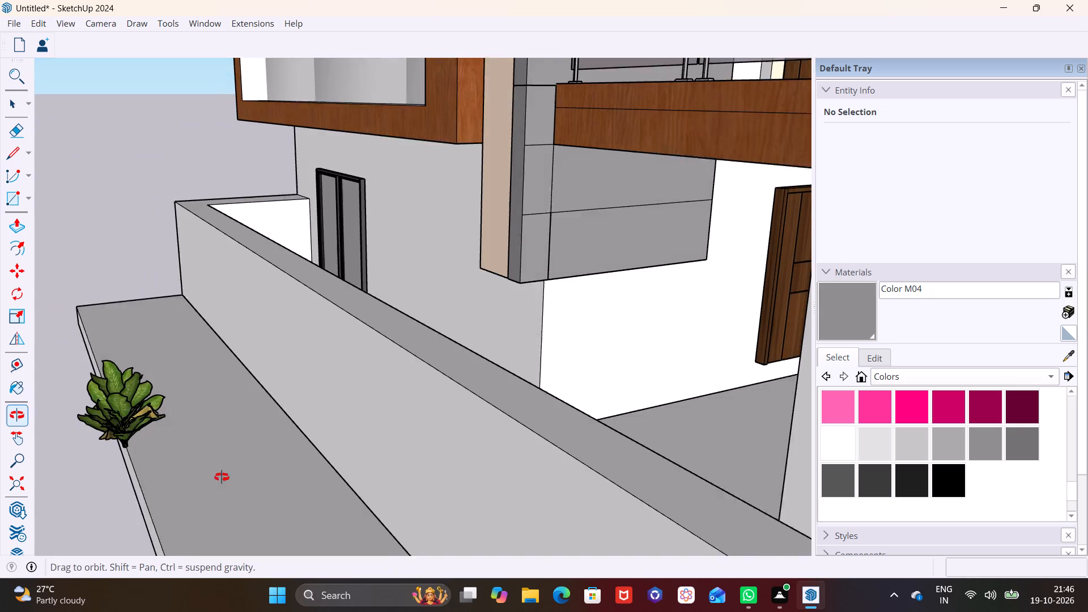
middle_click_drag(222, 477, 216, 476)
middle_click_drag(167, 418, 226, 366, "shift")
left_click(194, 372)
key("m")
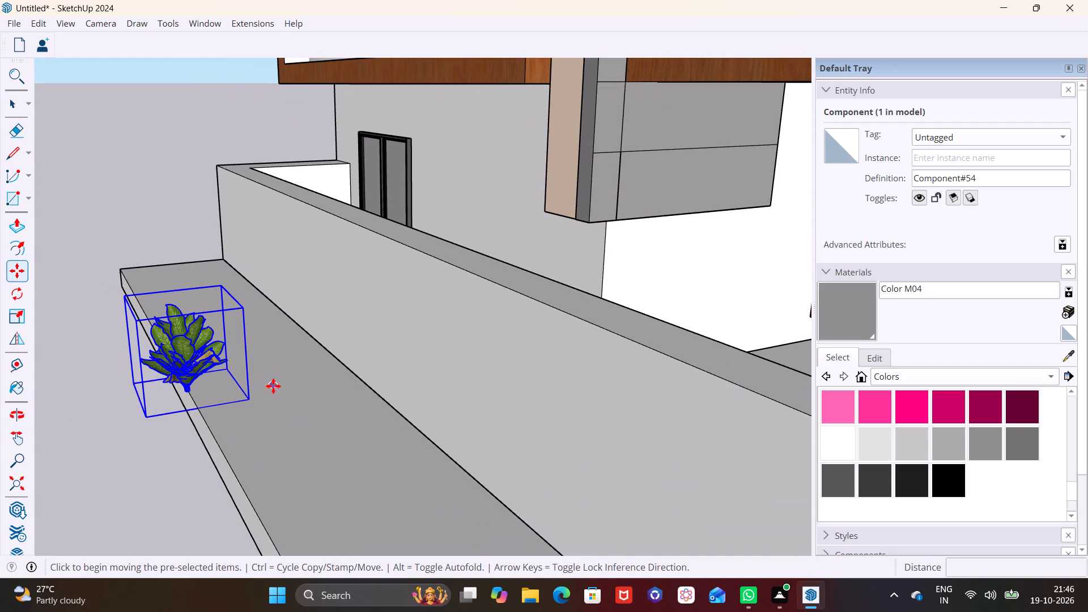
left_click(206, 393)
left_click(247, 381)
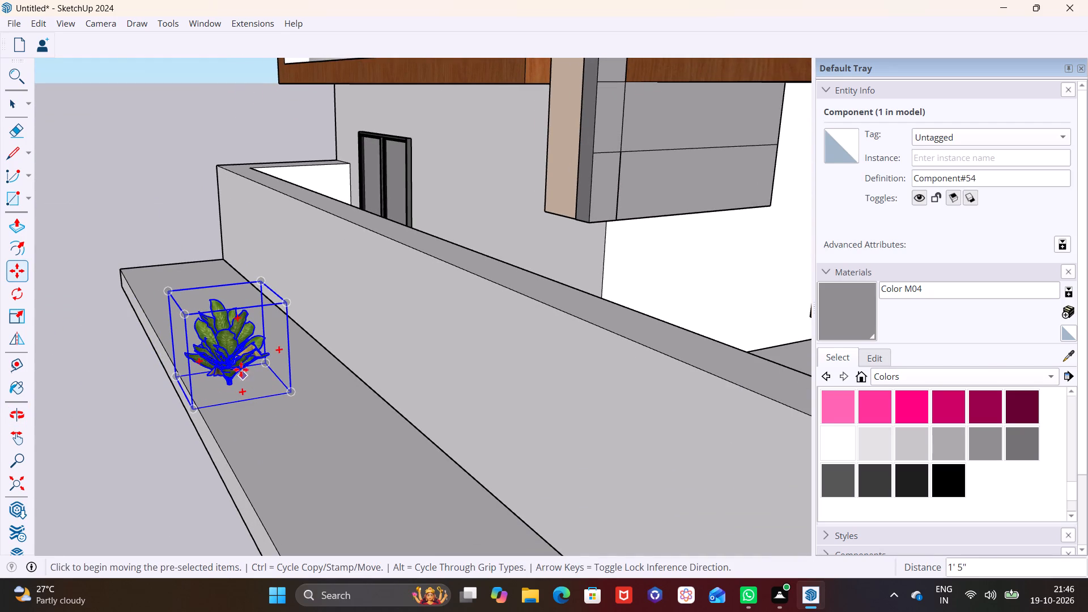
Scale the plant along the green axis to widen it along the length of the slab.
left_click(20, 313)
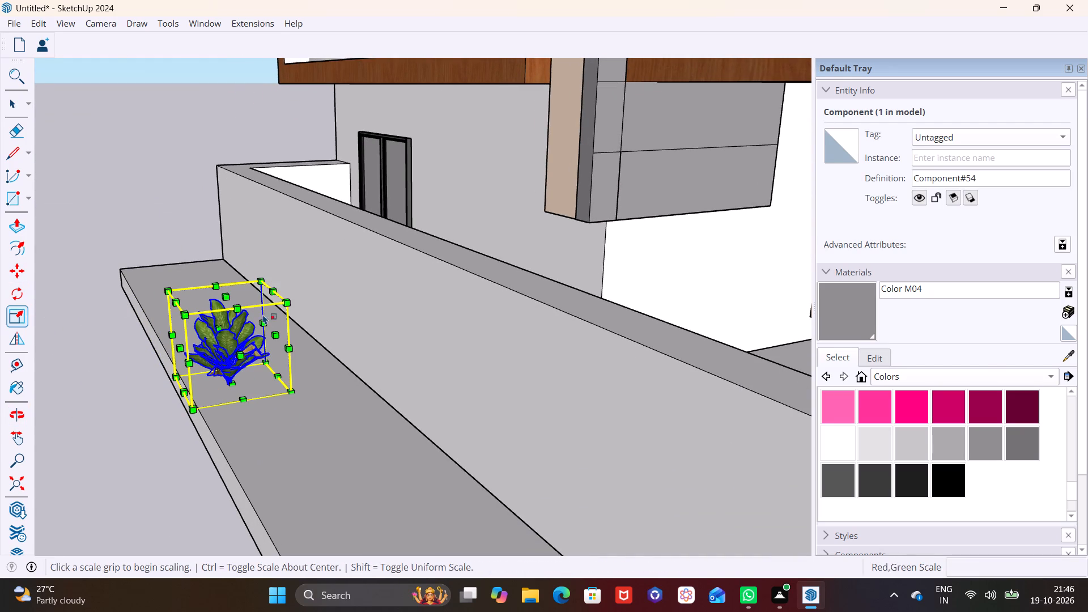
left_click(237, 350)
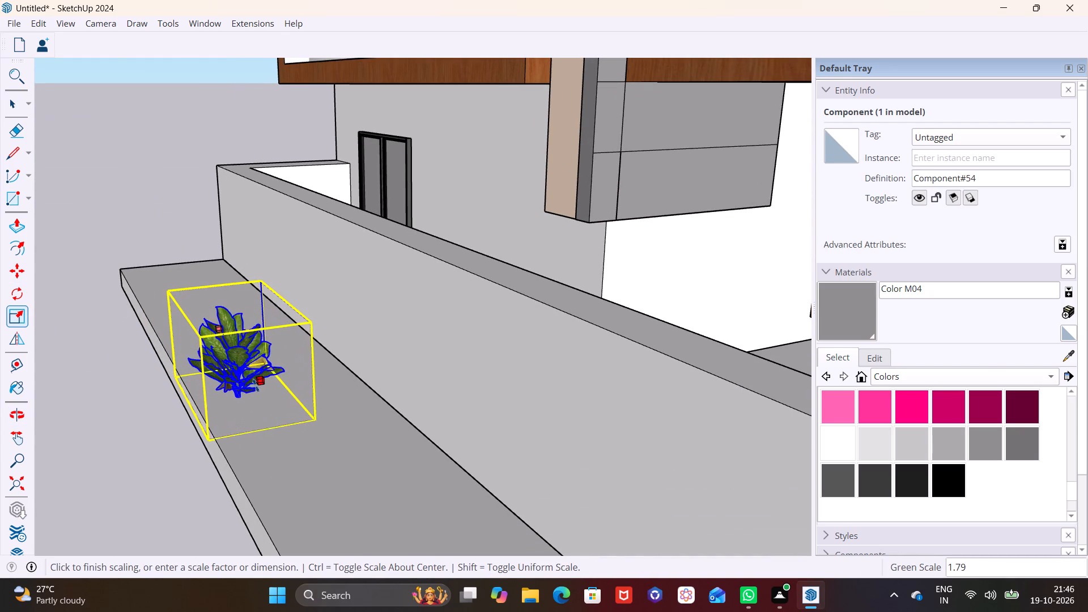
left_click(267, 411)
key("space")
left_click(342, 422)
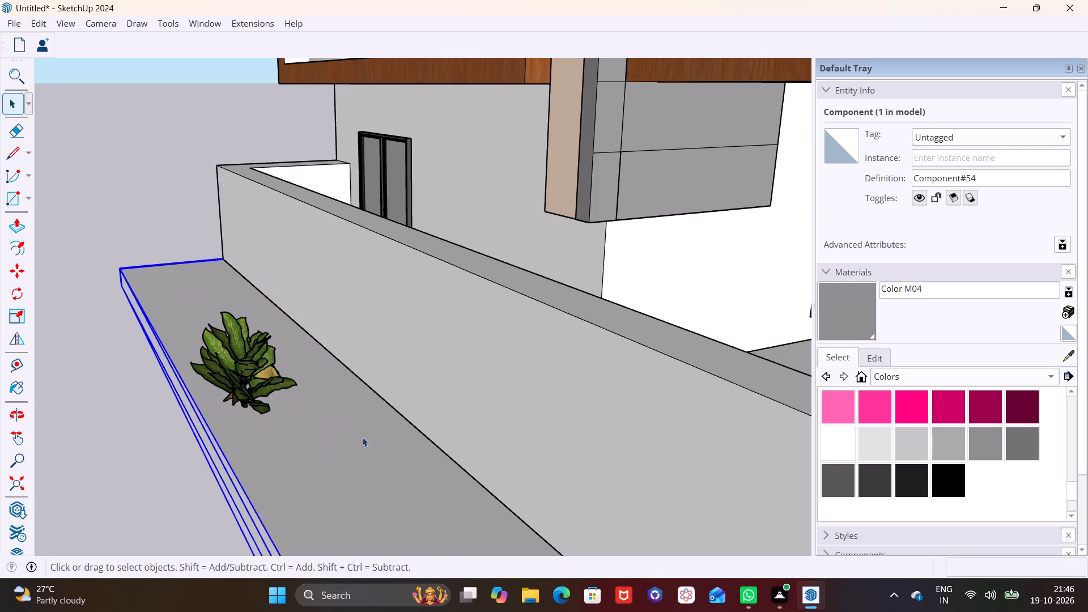
Copy the widened plant four times in a row along the slab toward its far end, about 5 feet apart.
middle_click_drag(364, 440, 619, 382)
scroll(484, 413, "down", 2)
middle_click_drag(483, 420, 478, 447)
middle_click_drag(454, 413, 475, 468)
middle_click_drag(461, 457, 491, 405)
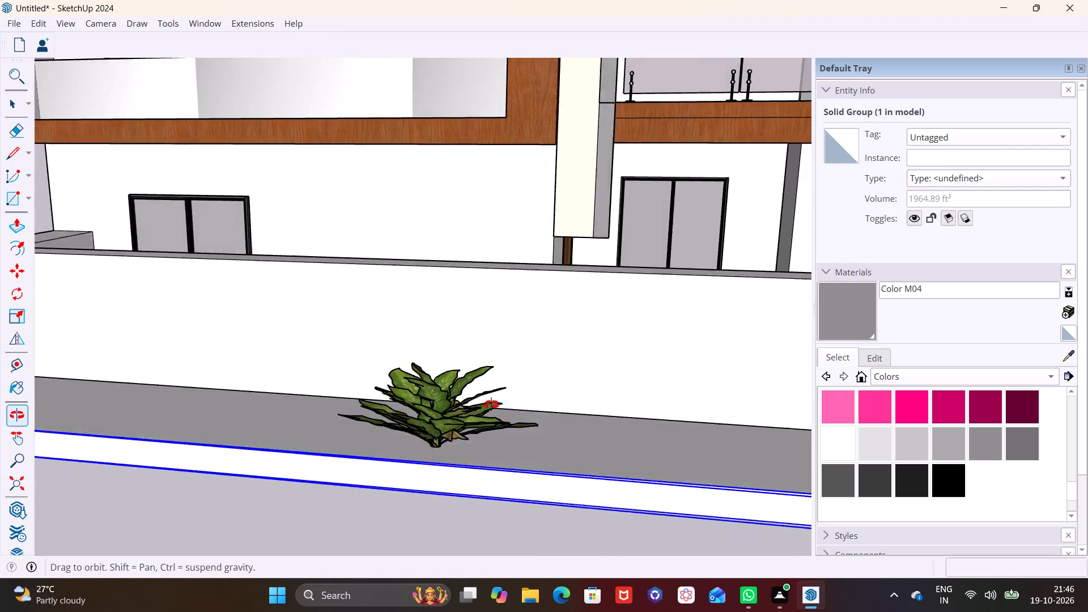
middle_click_drag(491, 405, 514, 350)
scroll(422, 365, "down", 9)
left_click(443, 368)
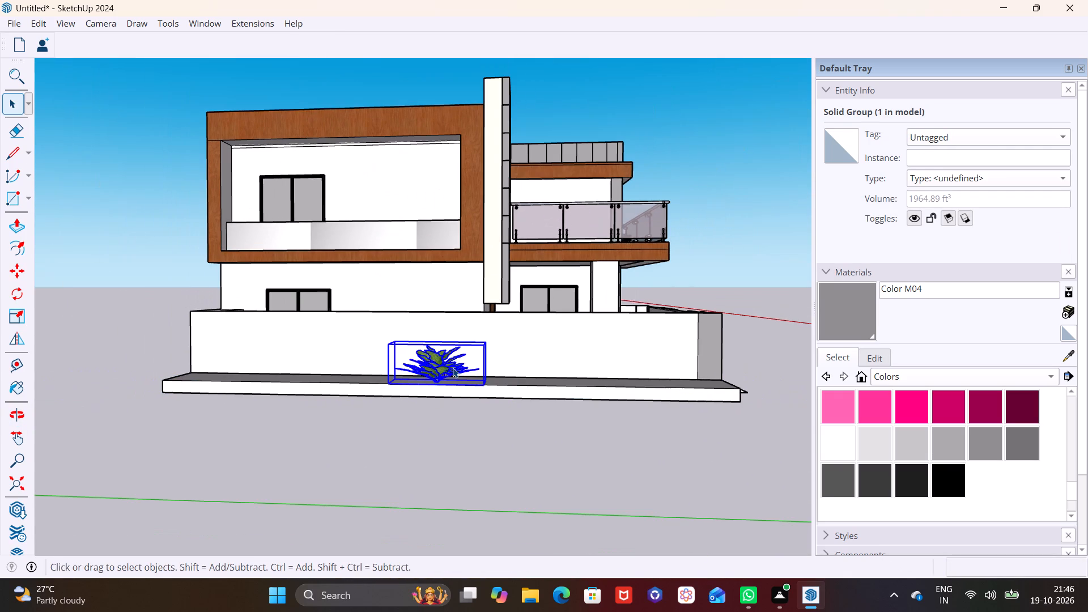
key("m")
left_click(391, 377)
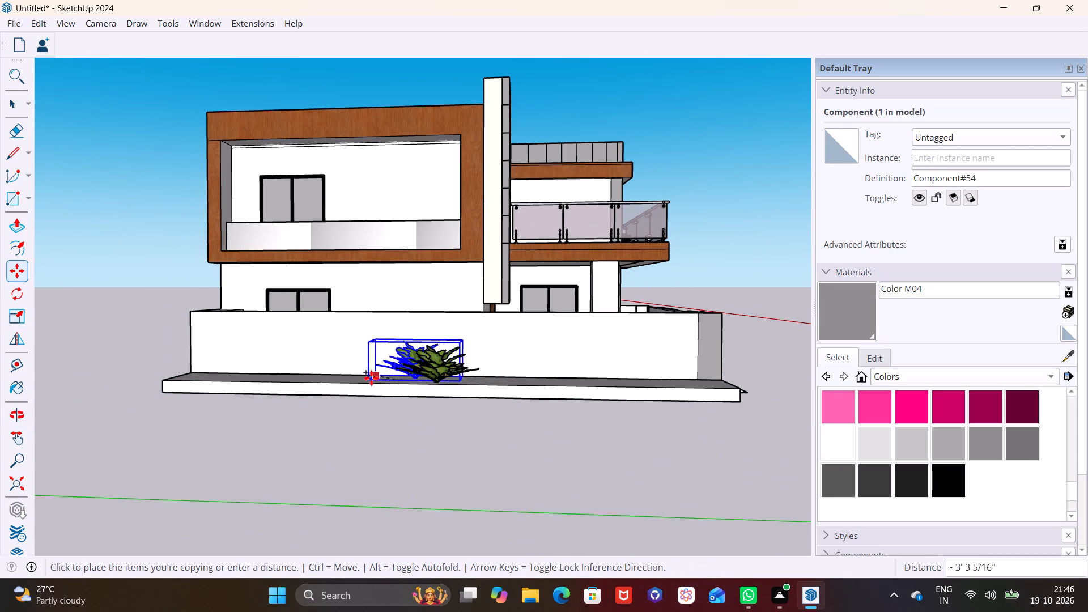
left_click(340, 374)
left_click(347, 371)
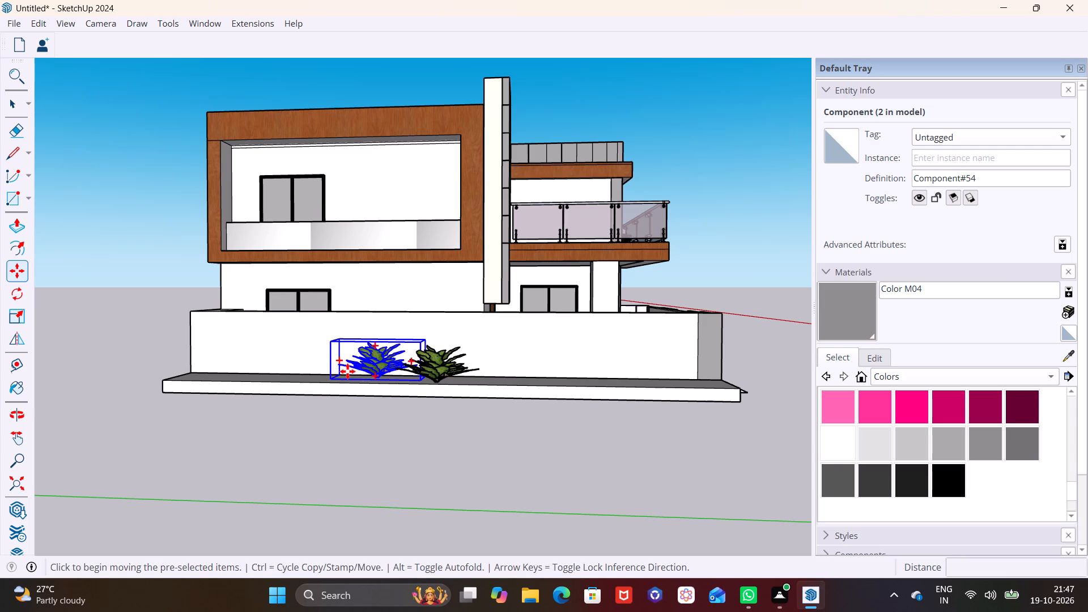
left_click(286, 367)
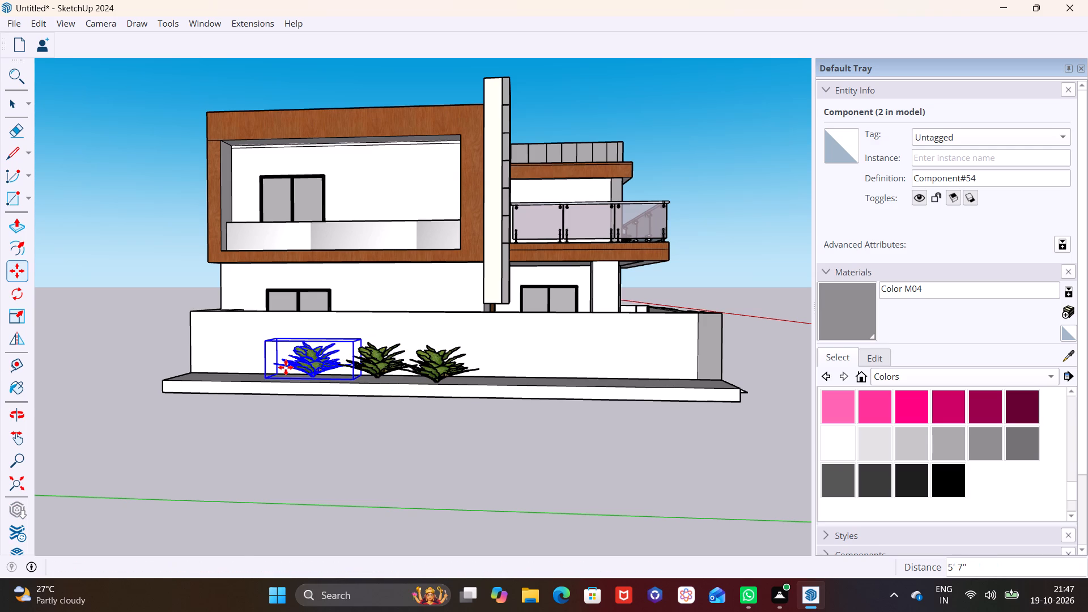
left_click(294, 367)
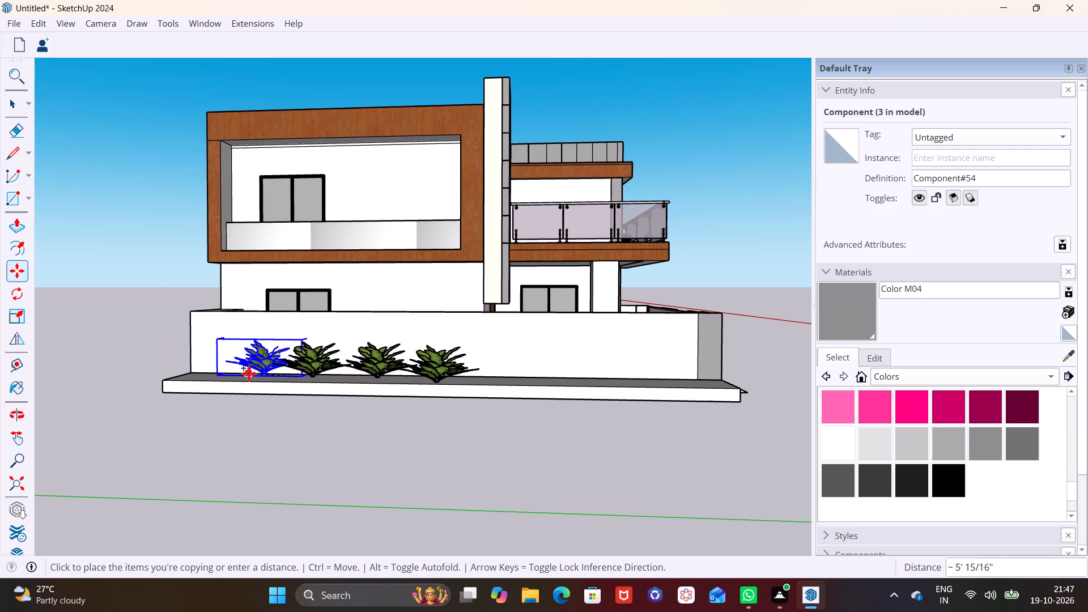
left_click(245, 373)
left_click(246, 368)
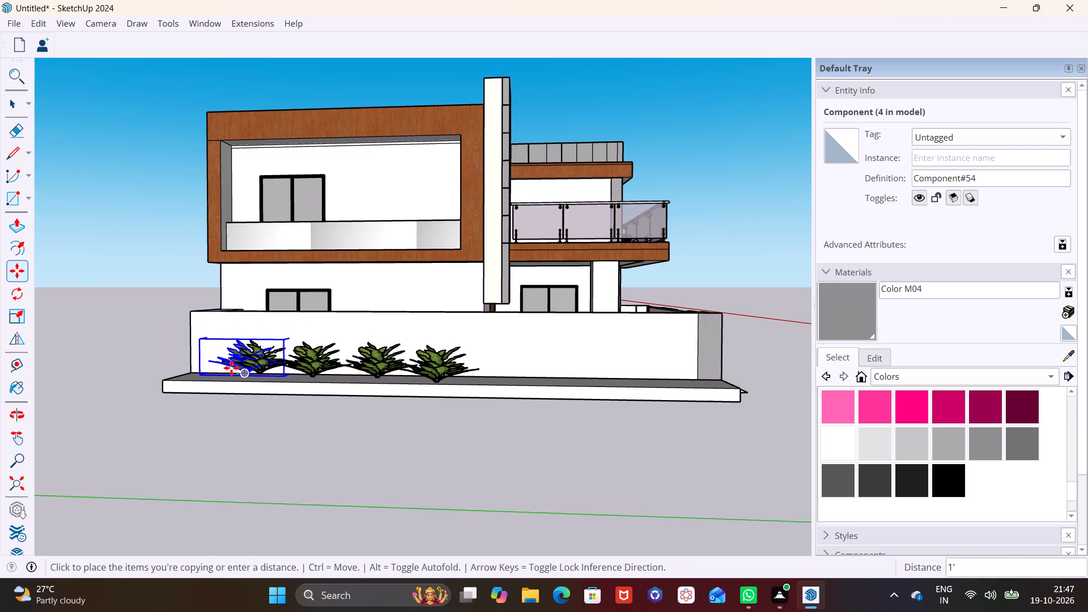
left_click(194, 371)
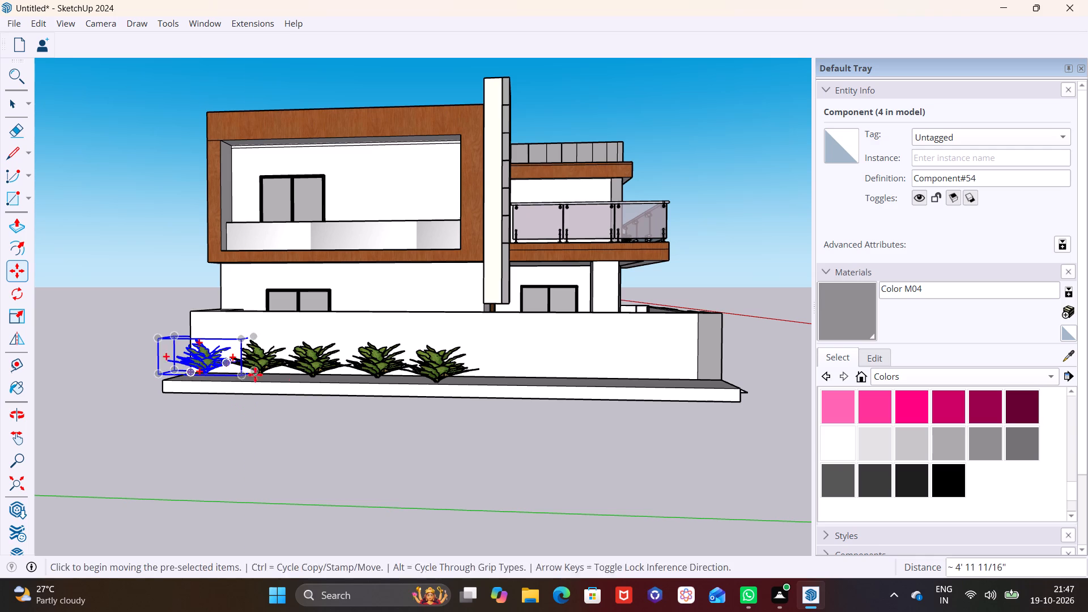
key("space")
left_click(372, 398)
Move the copy beside the original plant away from the boundary wall, toward the slab's outer edge.
middle_click_drag(360, 433, 195, 491)
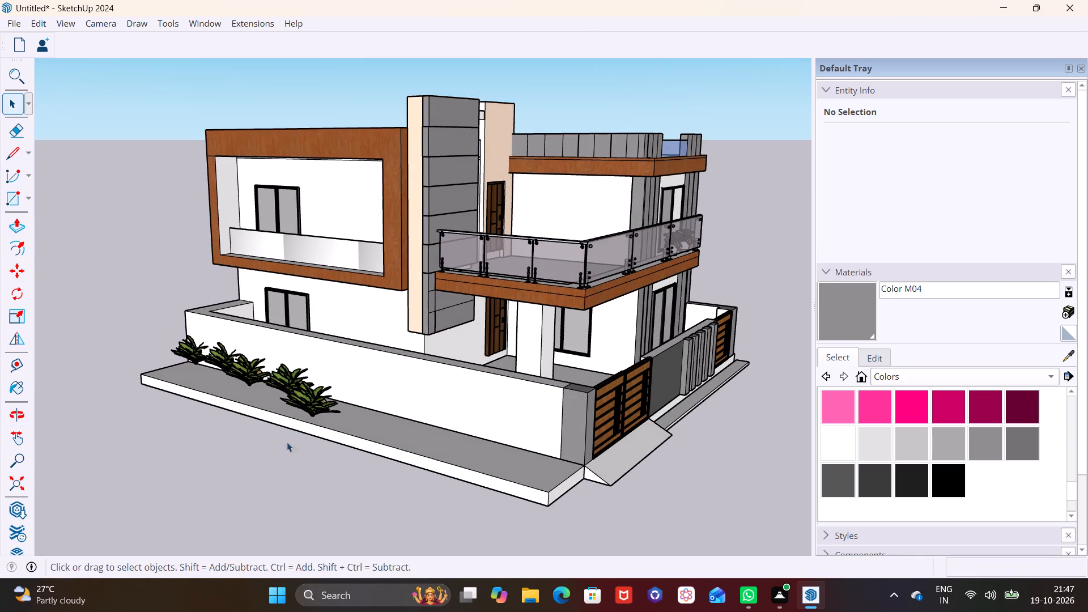
middle_click_drag(270, 463, 236, 532)
middle_click_drag(265, 388, 210, 482)
scroll(278, 392, "up", 8)
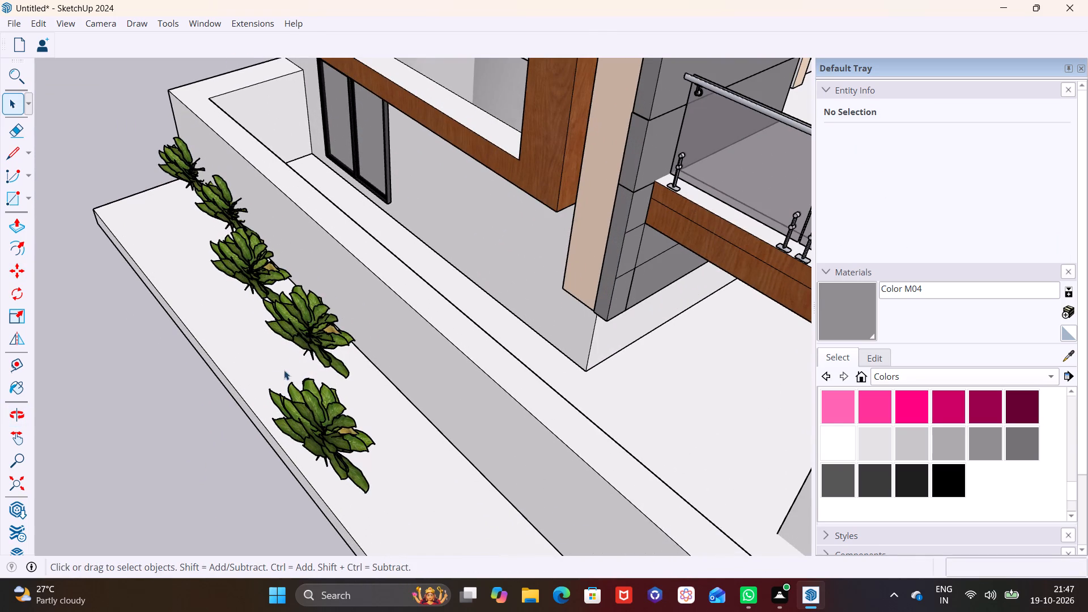
left_click(304, 333)
key("m")
left_click(301, 334)
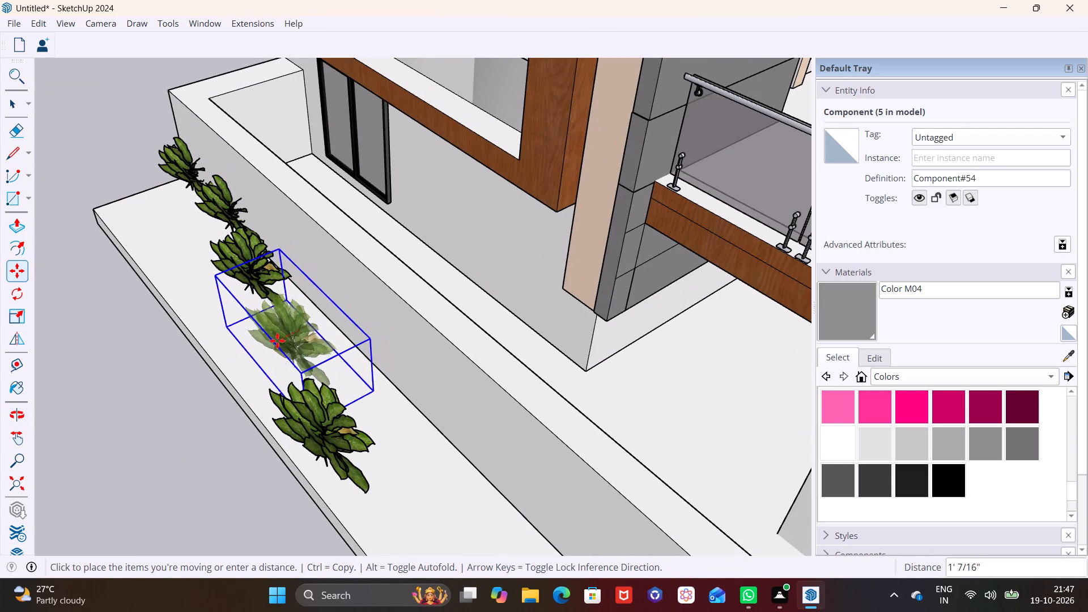
left_click(252, 353)
left_click(261, 263)
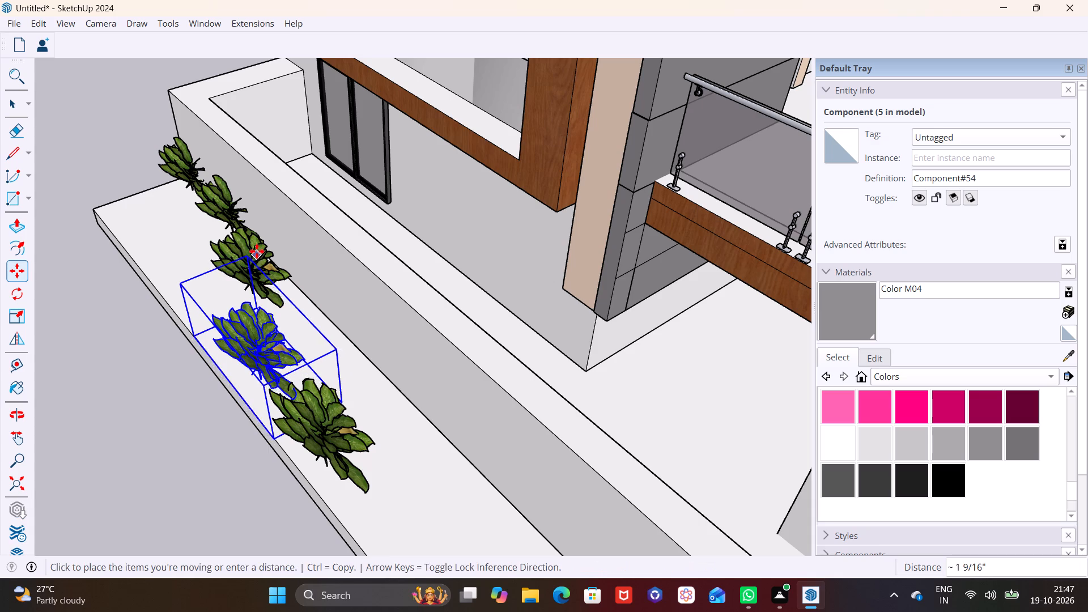
left_click(249, 257)
key("space")
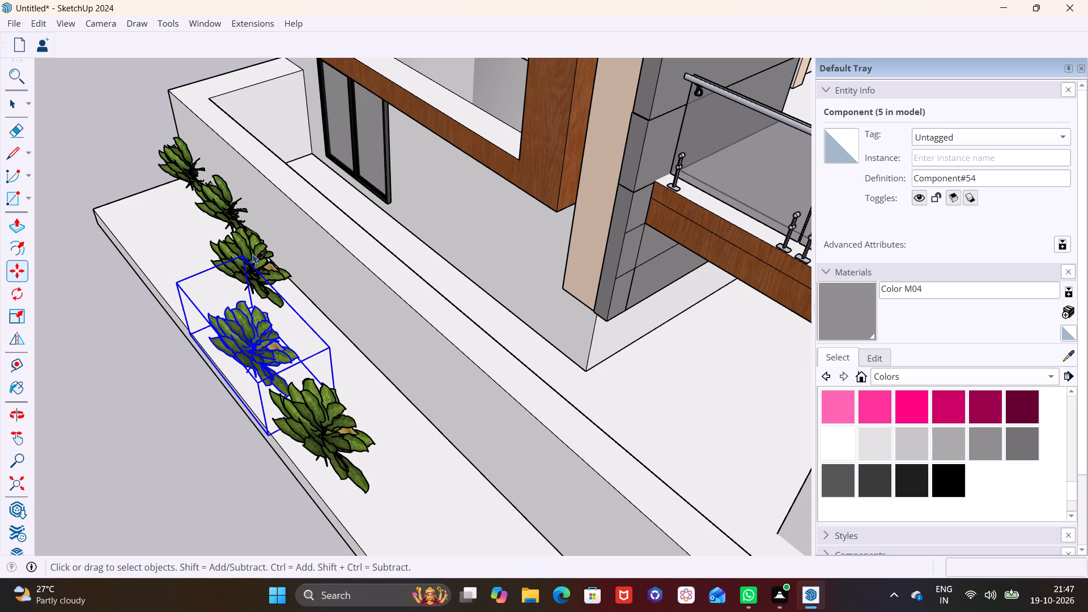
Move the third and fourth plants away from the boundary wall by about 2' 7" and 4' 6", lining them up along the slab's outer side.
left_click(259, 253)
key("m")
left_click(259, 253)
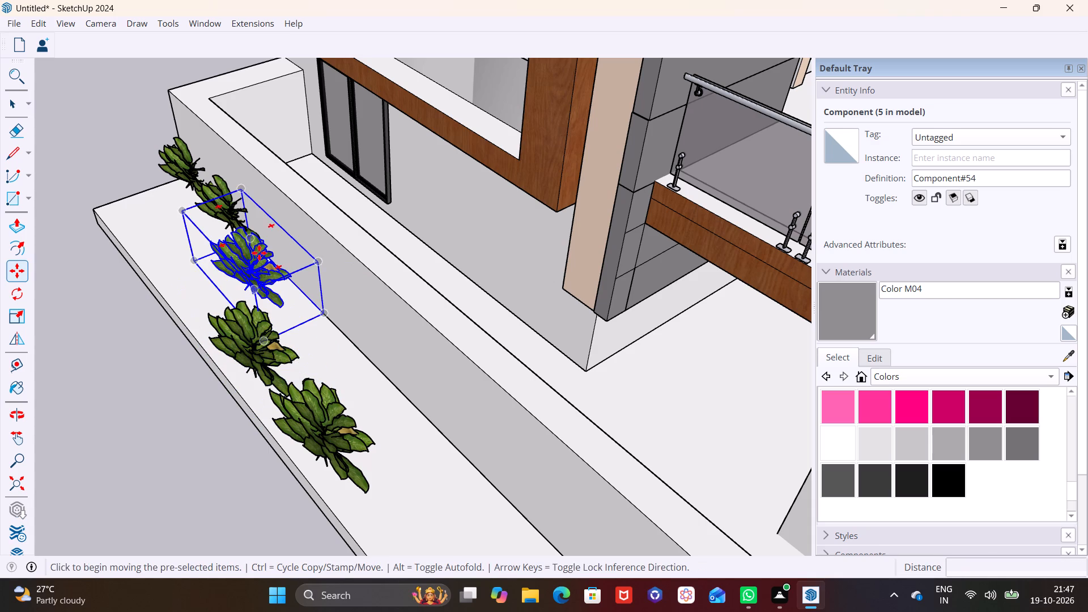
left_click(204, 267)
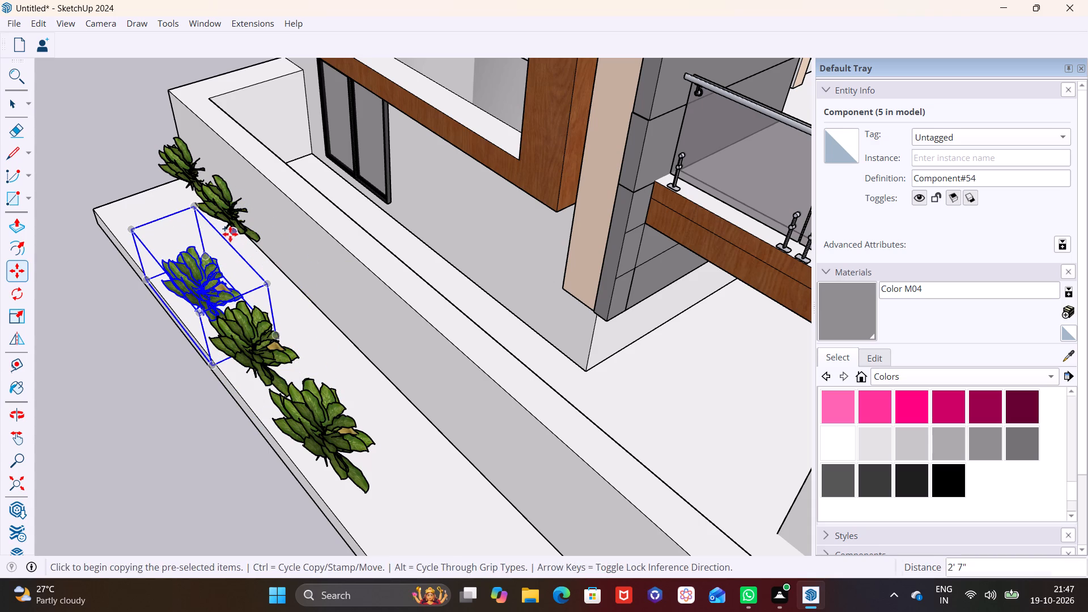
key("space")
left_click(230, 225)
key("m")
left_click(232, 216)
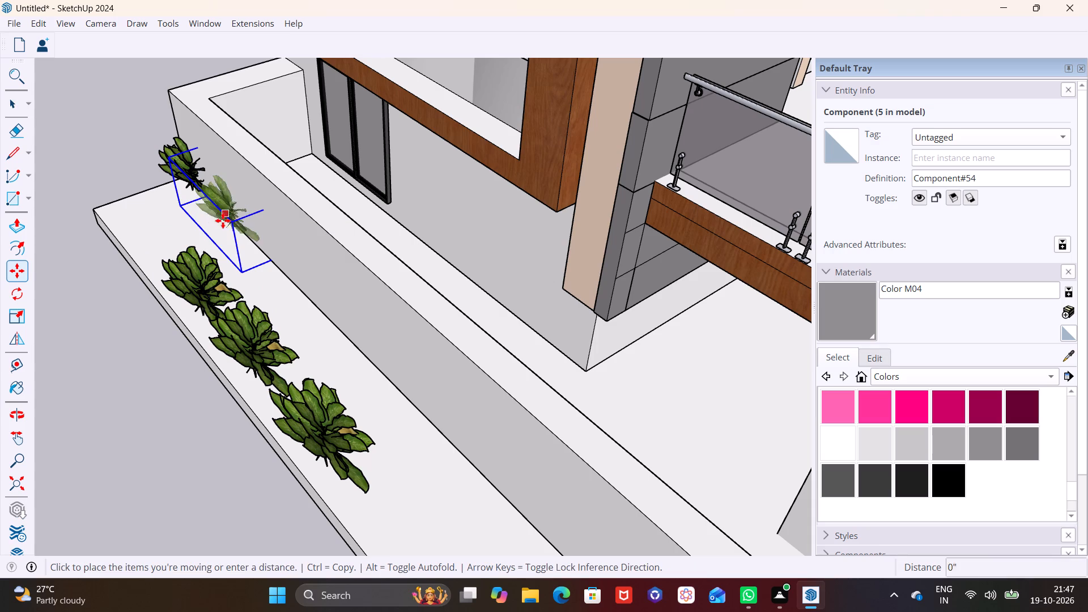
left_click(148, 243)
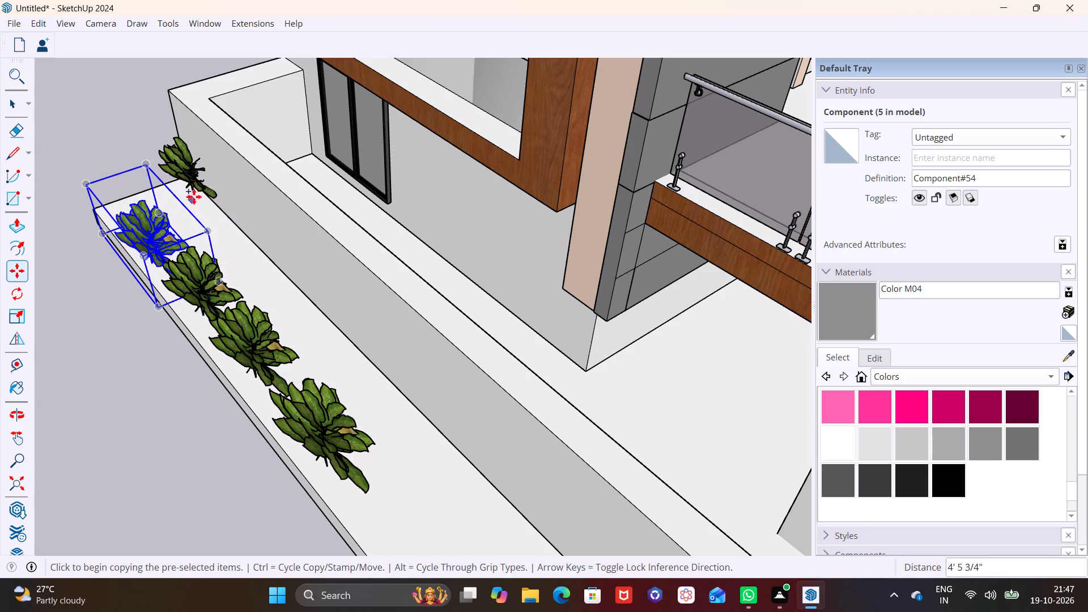
Copy the farthest plant against the wall about 5' 4" outward to continue the row at the slab's far end.
key("space")
left_click(192, 181)
key("m")
left_click(192, 180)
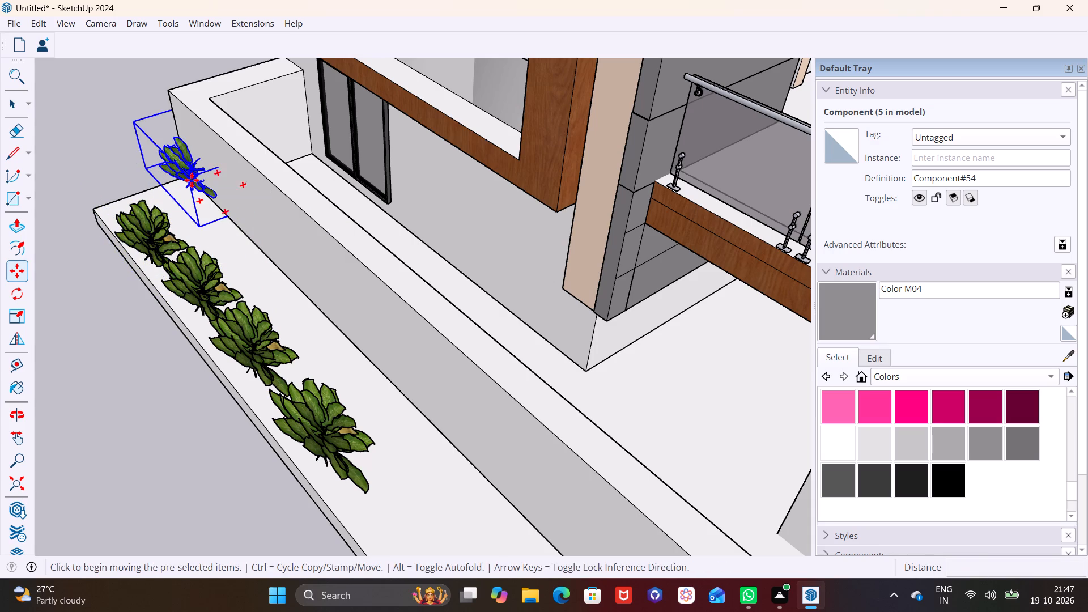
left_click(116, 213)
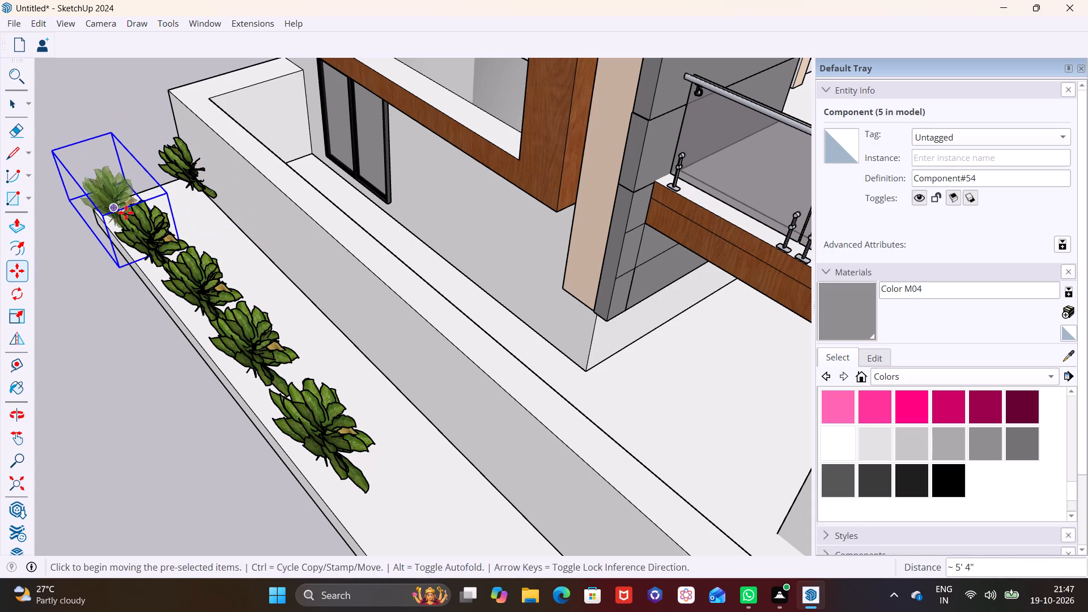
key("space")
Delete the leftover plant standing against the wall at the slab's far corner, outside the row.
left_click(197, 224)
scroll(202, 252, "up", 1)
middle_click_drag(202, 252, 532, 269)
scroll(311, 307, "down", 3)
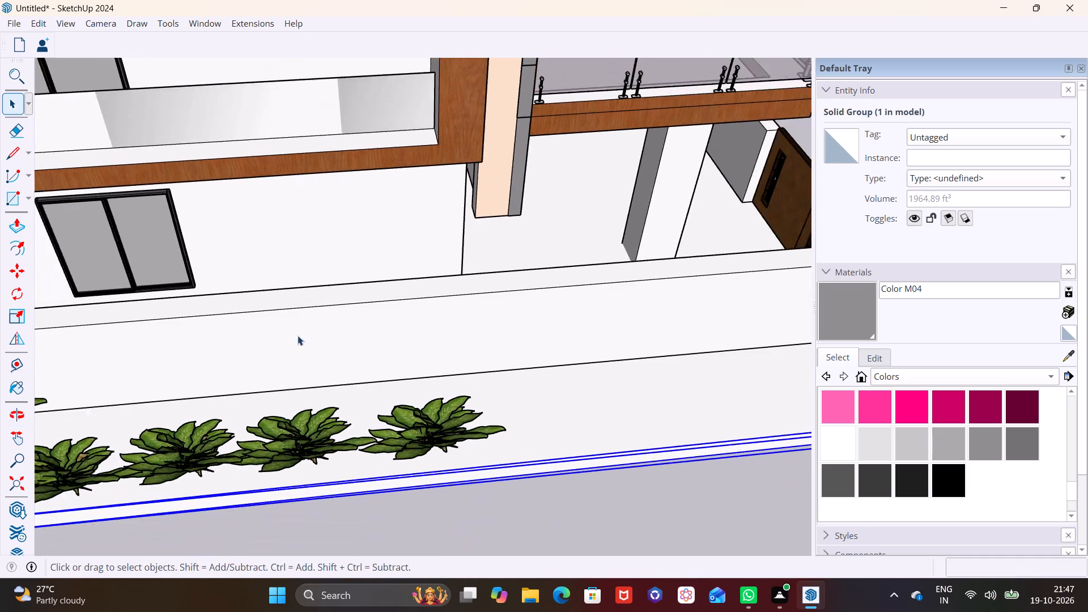
middle_click_drag(296, 337, 539, 320)
scroll(489, 402, "down", 2)
middle_click_drag(460, 409, 545, 247)
middle_click_drag(503, 339, 435, 373)
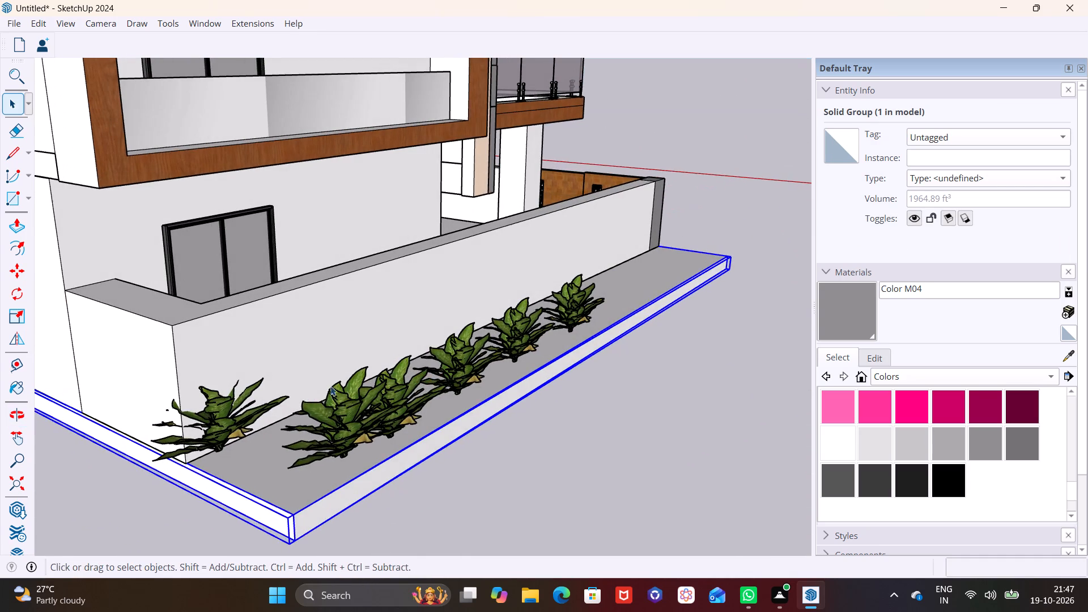
left_click(234, 405)
key("BackSpace")
key("Delete")
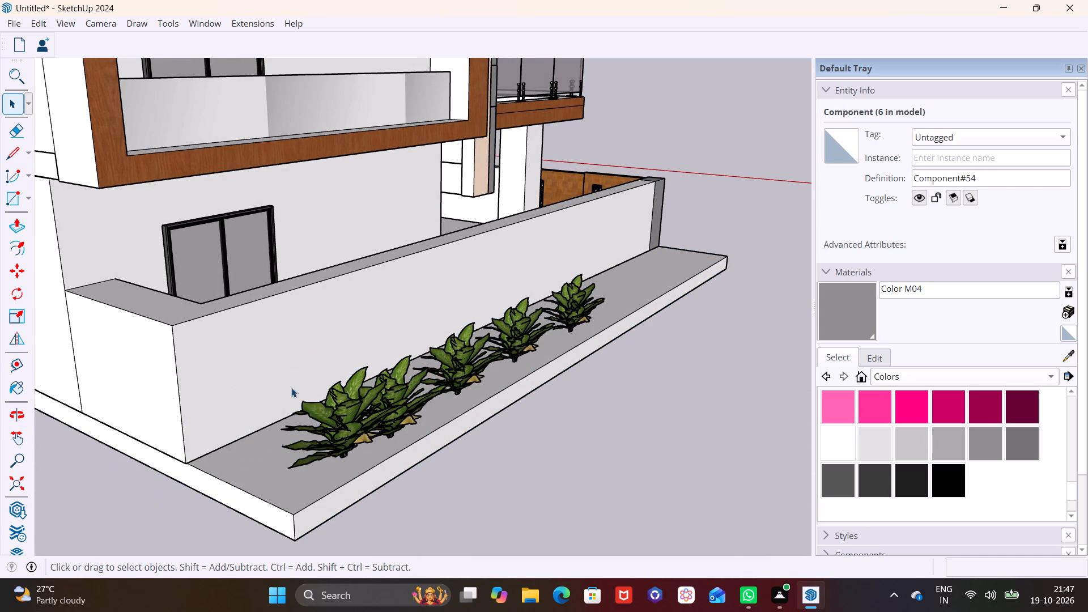
Copy the row's end plant five times along the slab toward the main gate, about 4' 6" apart, up to the slab's corner.
scroll(330, 411, "down", 3)
middle_click_drag(448, 414, 304, 420)
scroll(314, 389, "up", 3)
middle_click_drag(376, 385, 340, 380)
scroll(382, 377, "down", 3)
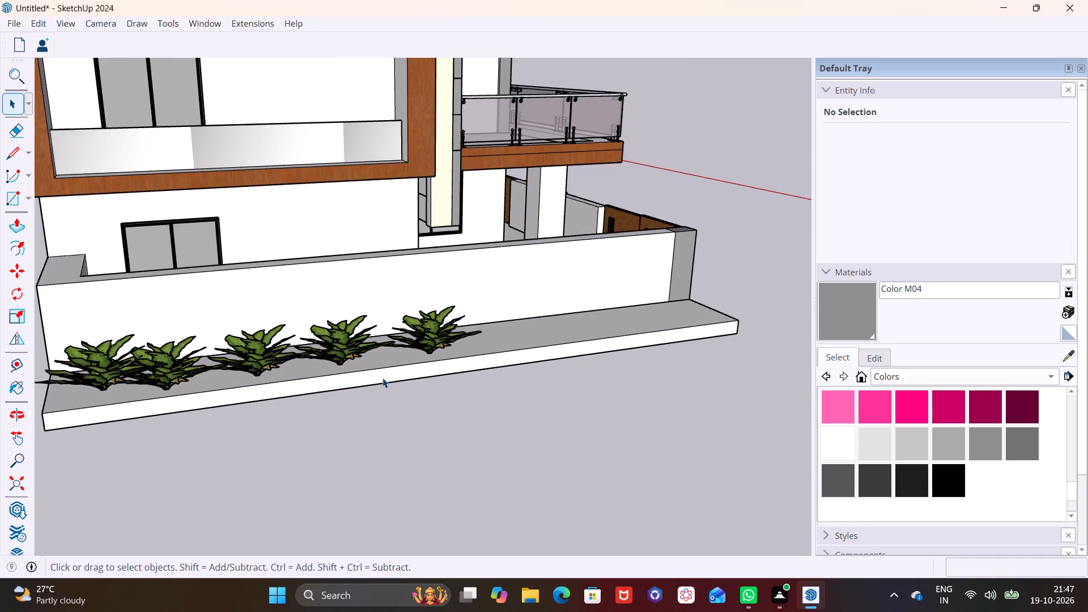
scroll(382, 378, "down", 8)
middle_click_drag(301, 426, 287, 428)
middle_click_drag(470, 376, 267, 394)
scroll(316, 353, "up", 2)
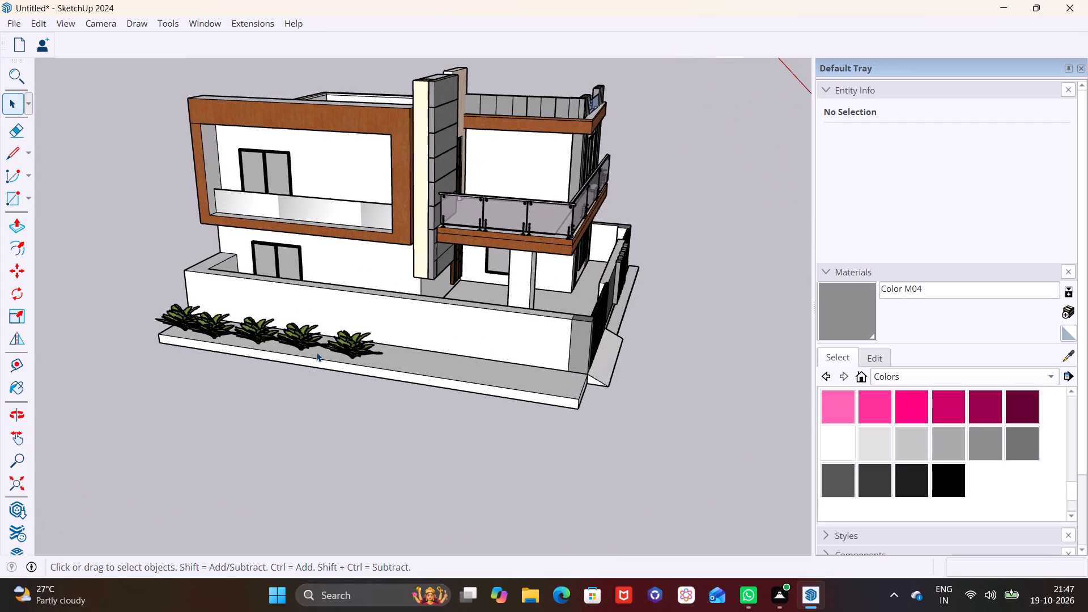
scroll(316, 352, "up", 5)
middle_click_drag(320, 355, 244, 336)
left_click(288, 329)
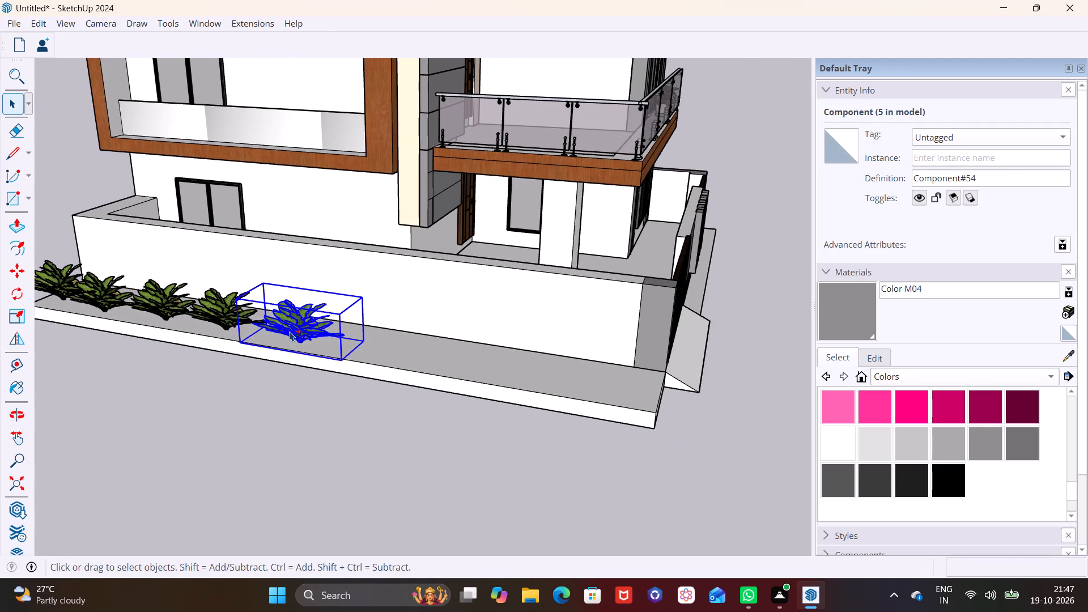
left_click(298, 333)
key("m")
left_click(298, 333)
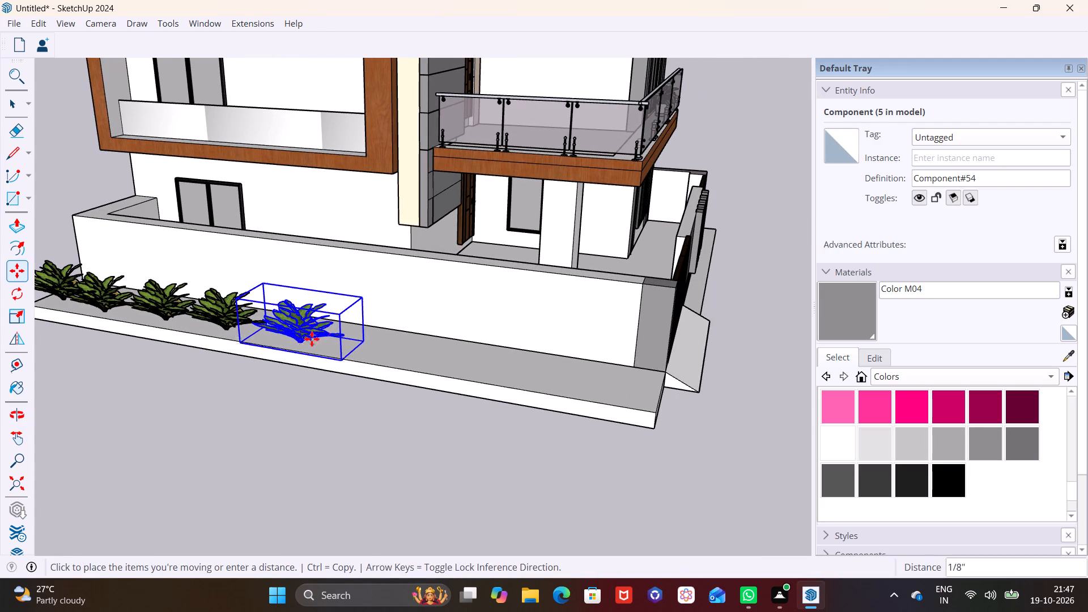
left_click(359, 347)
left_click(361, 345)
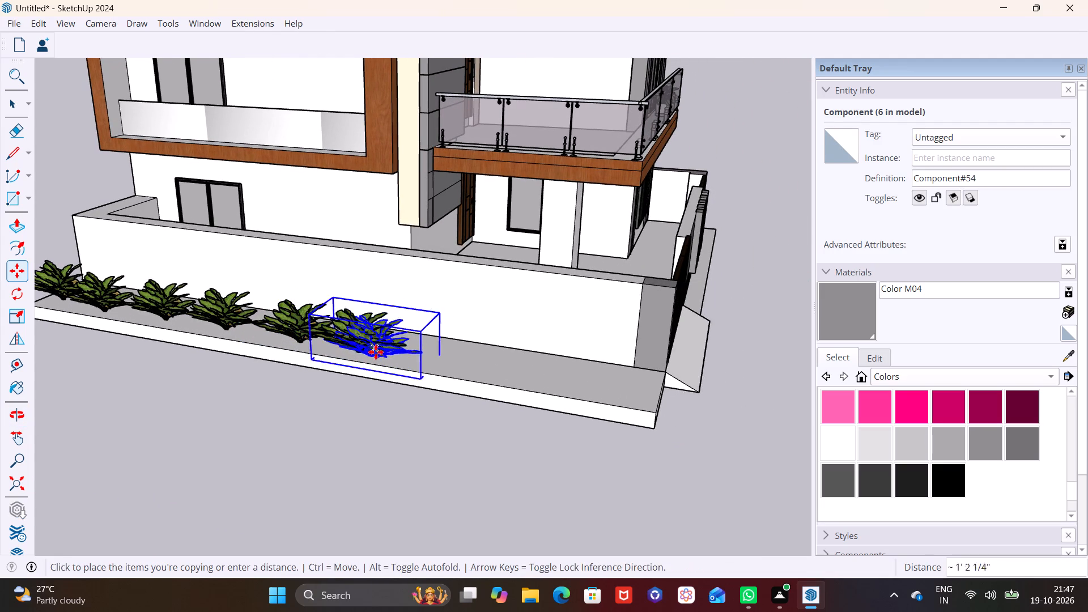
left_click(426, 361)
left_click(424, 359)
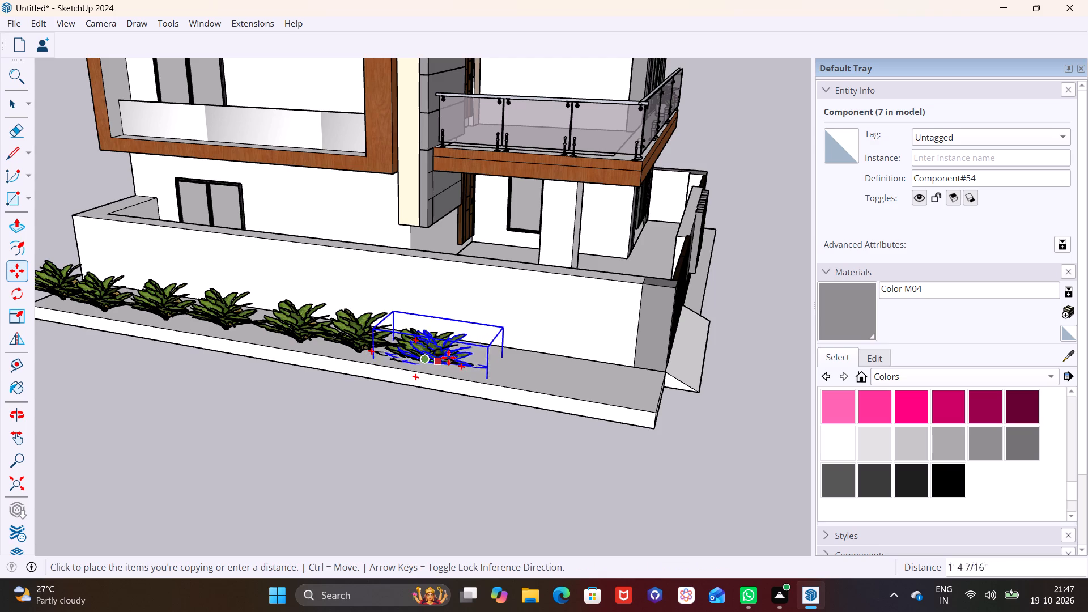
left_click(495, 364)
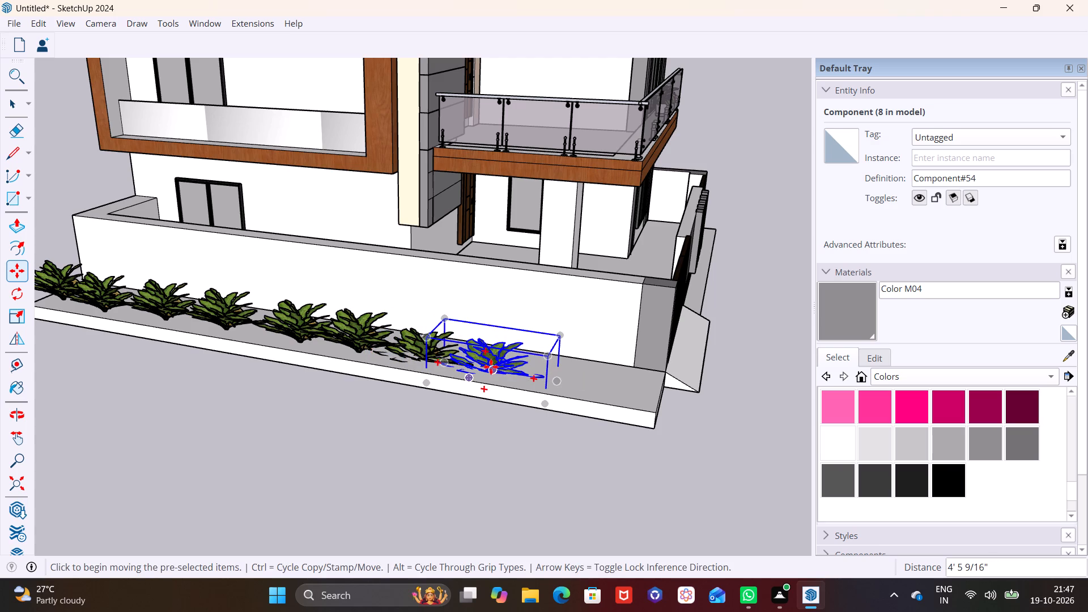
left_click(491, 367, "ctrl")
left_click(560, 376)
left_click(556, 377)
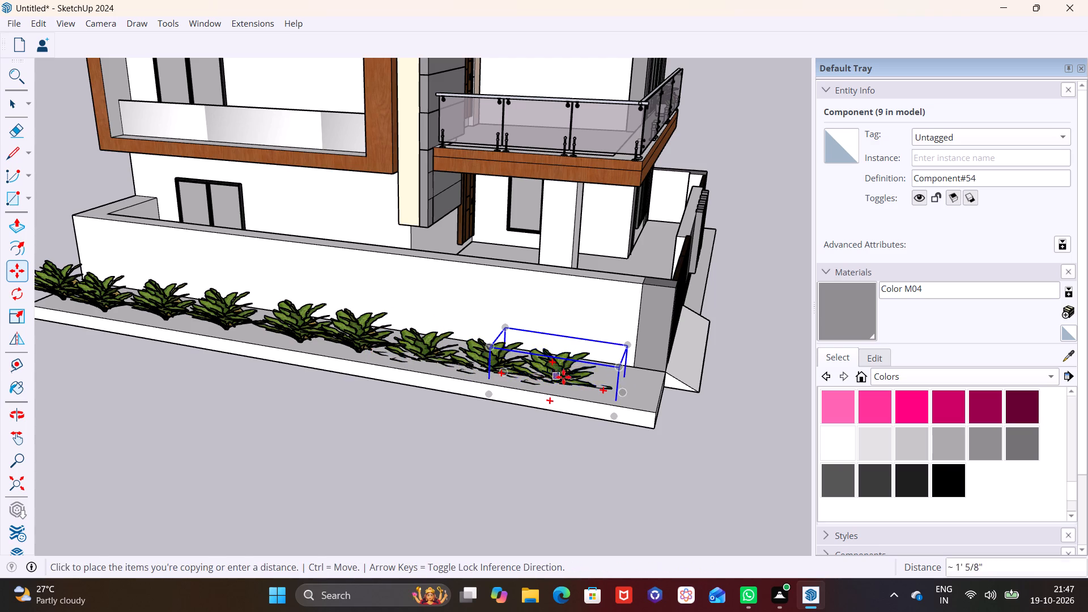
left_click(622, 389)
key("space")
left_click(427, 423)
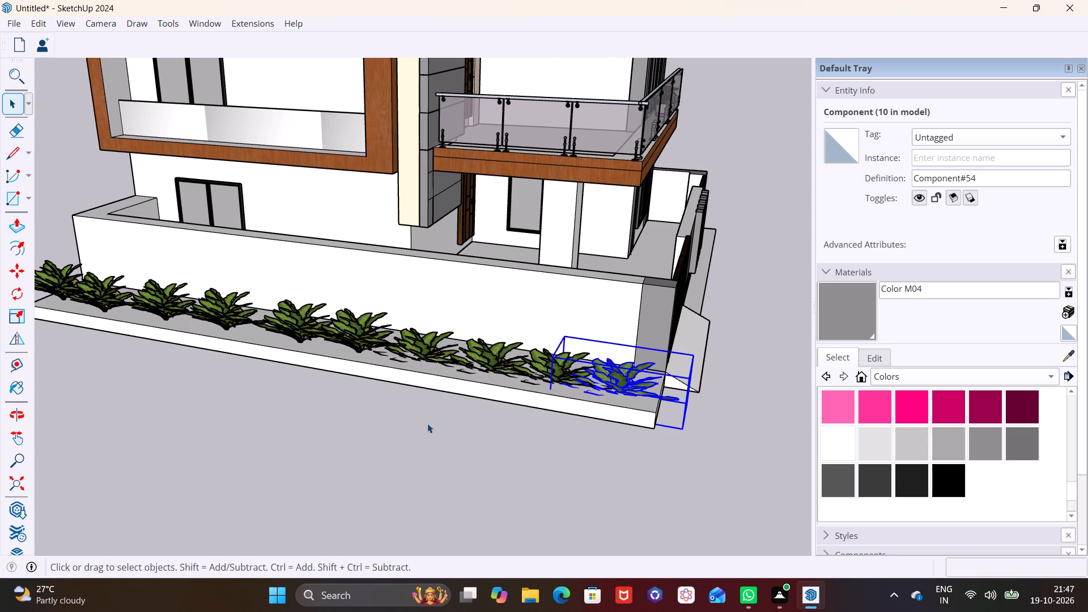
Raise the first plant sunk into the slab, fourth from the gate end, by about 8 inches.
middle_click_drag(466, 424, 272, 304)
middle_click_drag(363, 284, 310, 347)
scroll(330, 316, "up", 1)
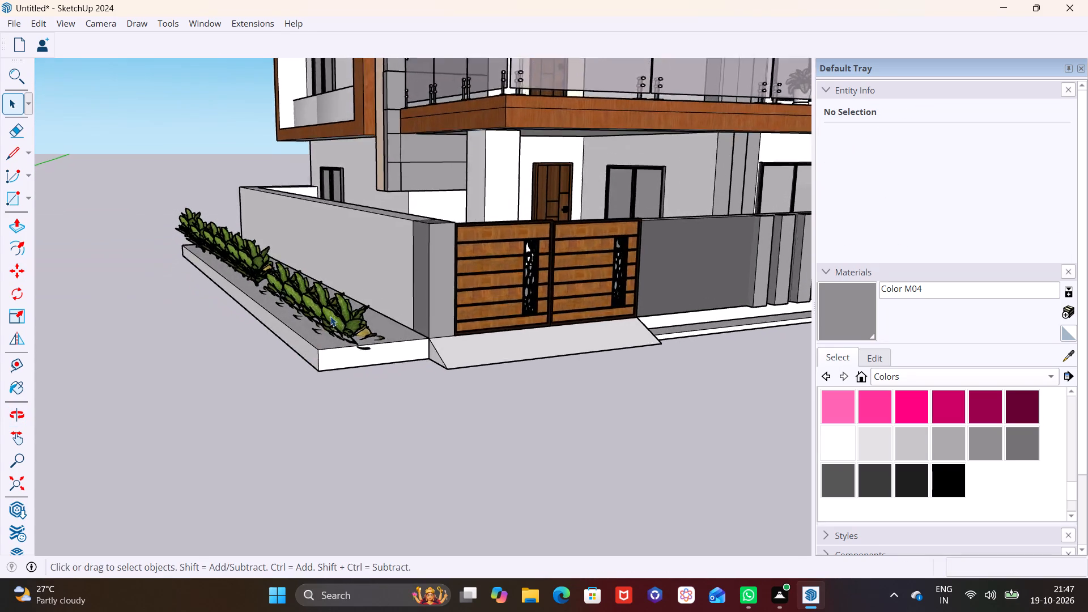
scroll(330, 316, "up", 5)
middle_click_drag(334, 308, 478, 252)
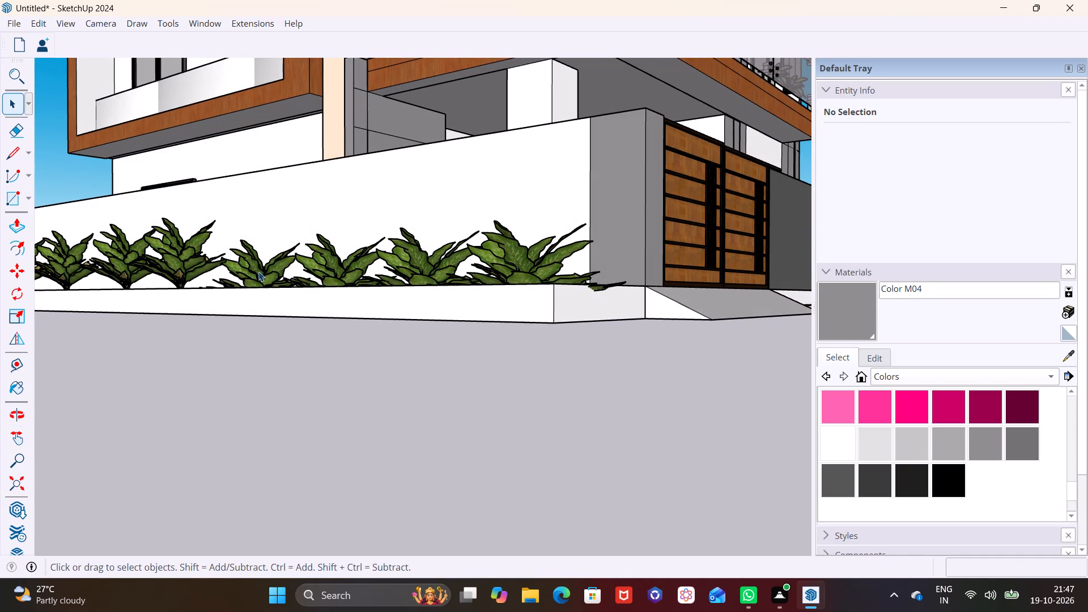
left_click(258, 271)
key("m")
left_click(258, 271)
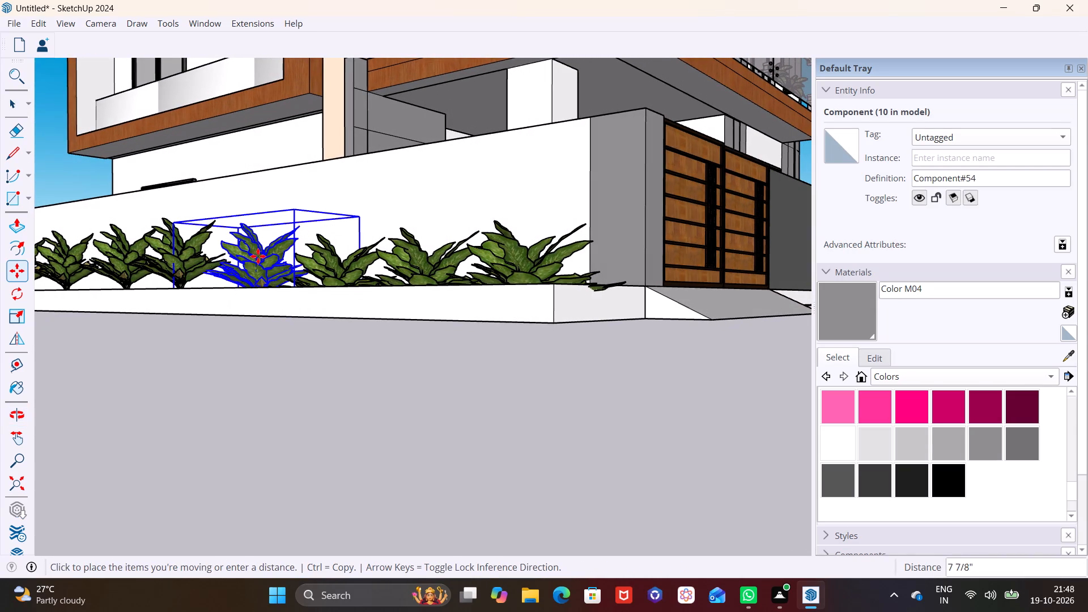
left_click(256, 250)
Raise the next two sunken plants toward the gate, the first in two moves and the second by about 11 inches.
key("space")
left_click(330, 270)
key("m")
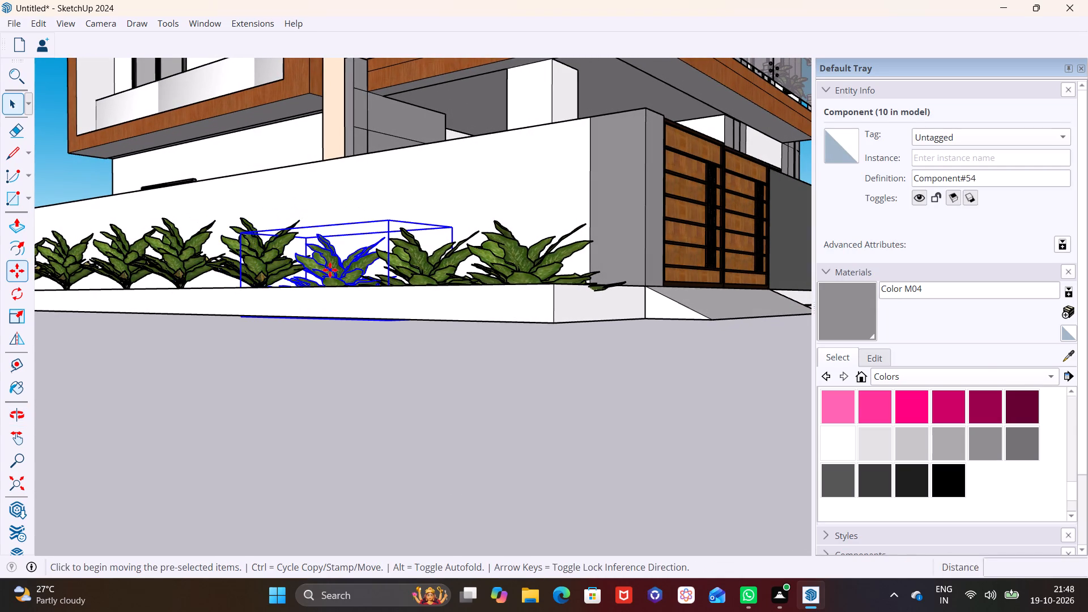
left_click(330, 270)
left_click(324, 249)
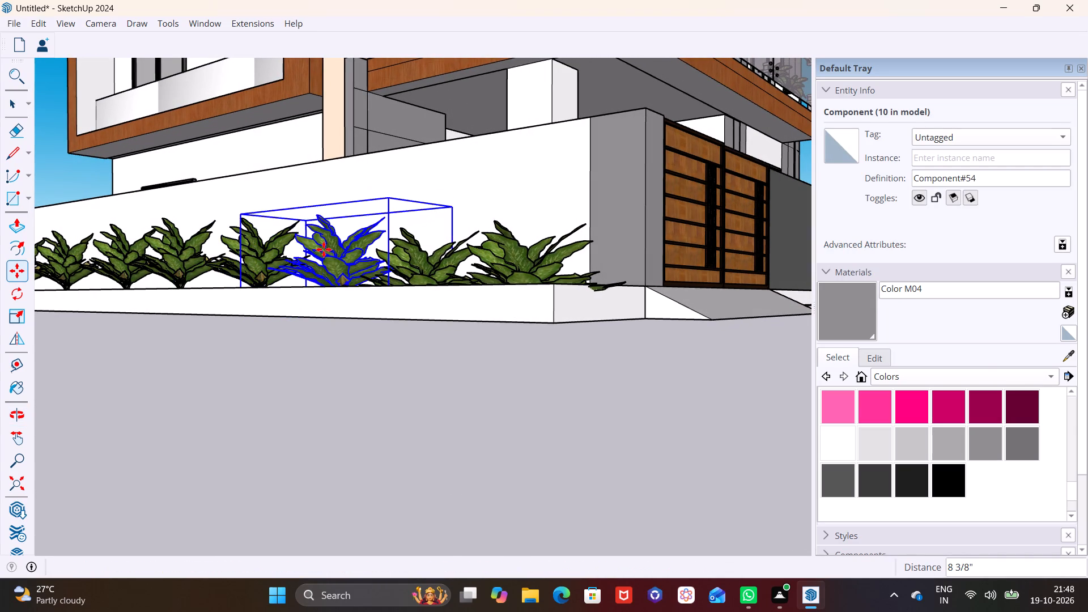
left_click_drag(405, 264, 413, 261)
left_click(404, 255)
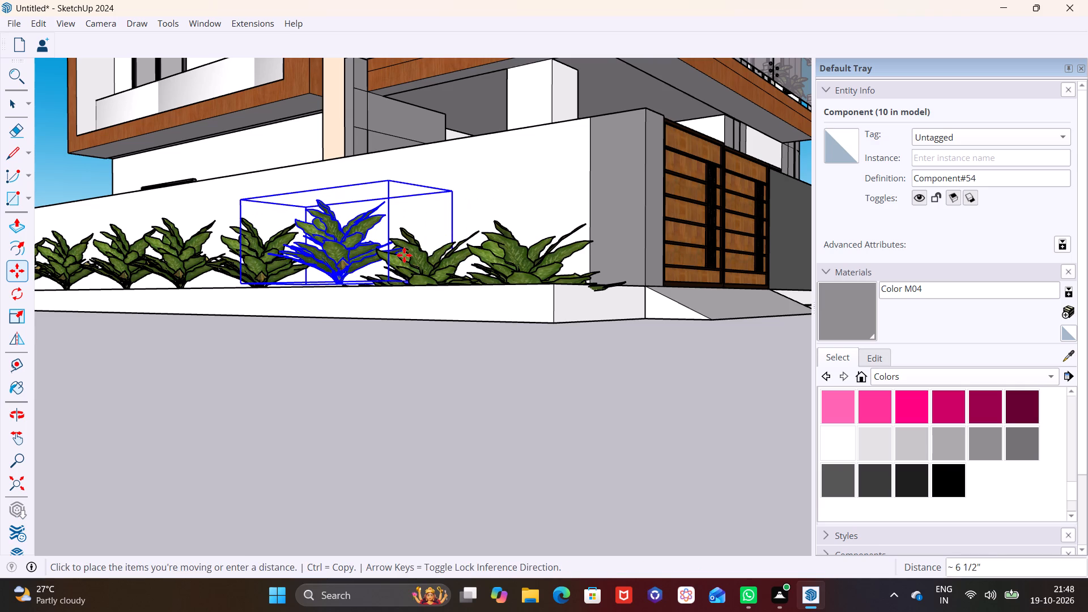
key("space")
left_click(428, 275)
key("m")
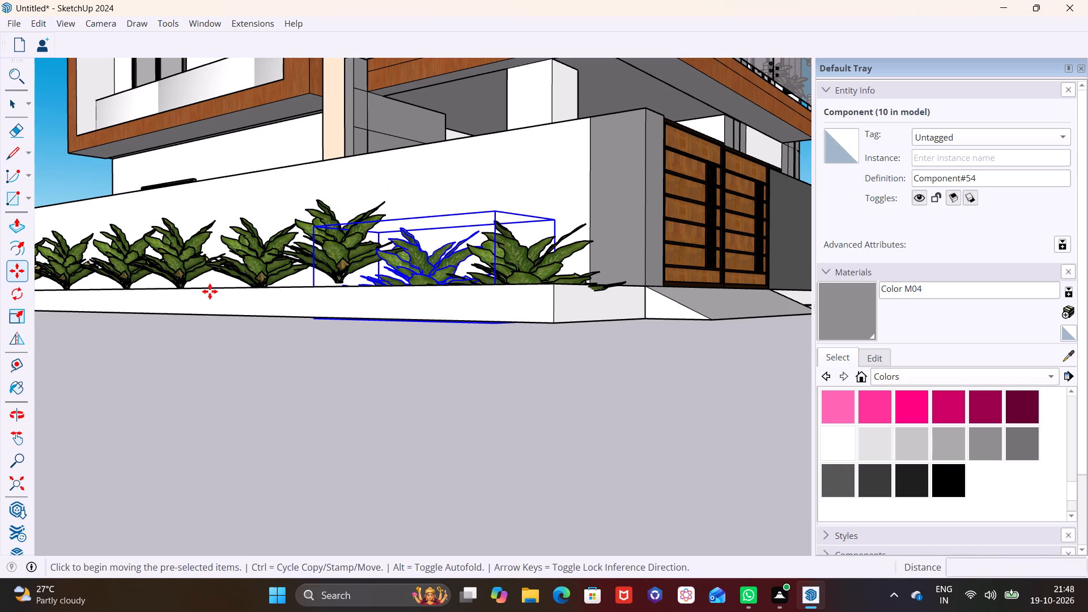
left_click(210, 291)
left_click(206, 266)
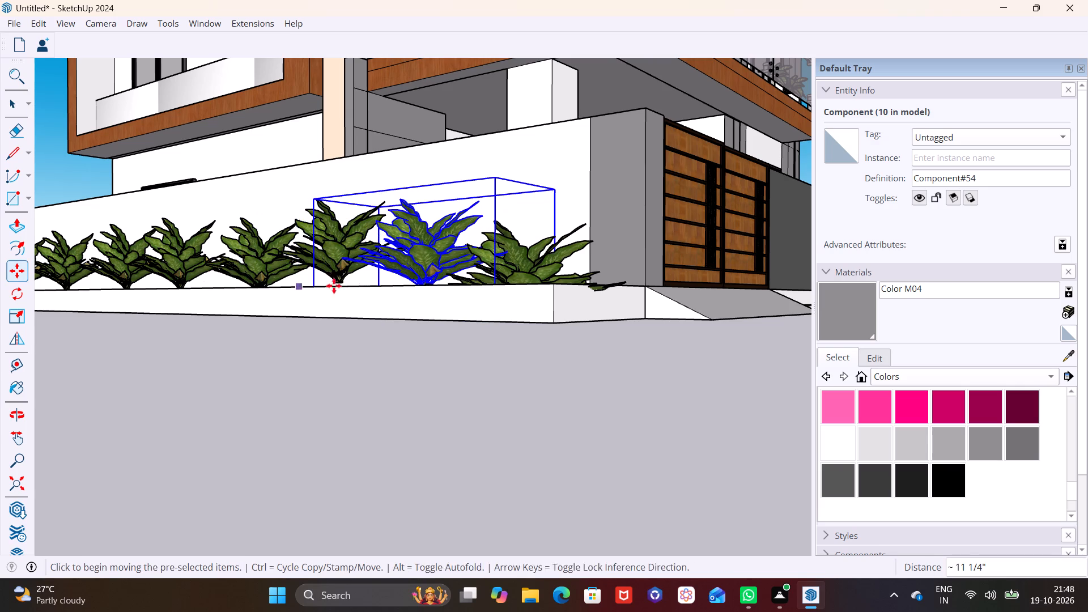
Copy the sunken plant nearest the main gate about 9 inches upward so the copy stands above the slab.
left_click(512, 271)
key("space")
type("m")
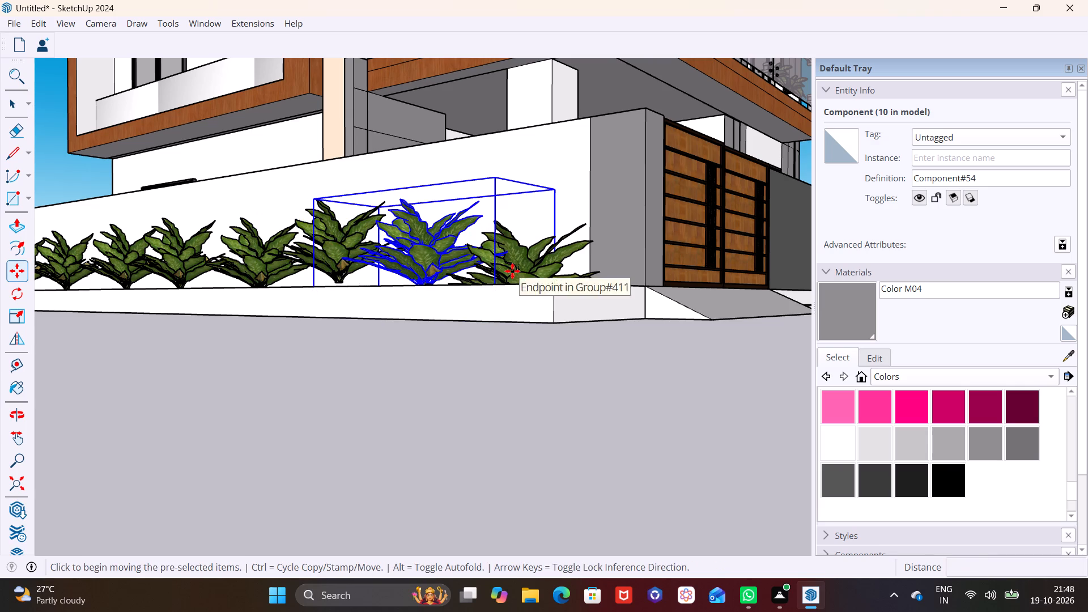
left_click(512, 271)
key("space")
left_click(554, 266)
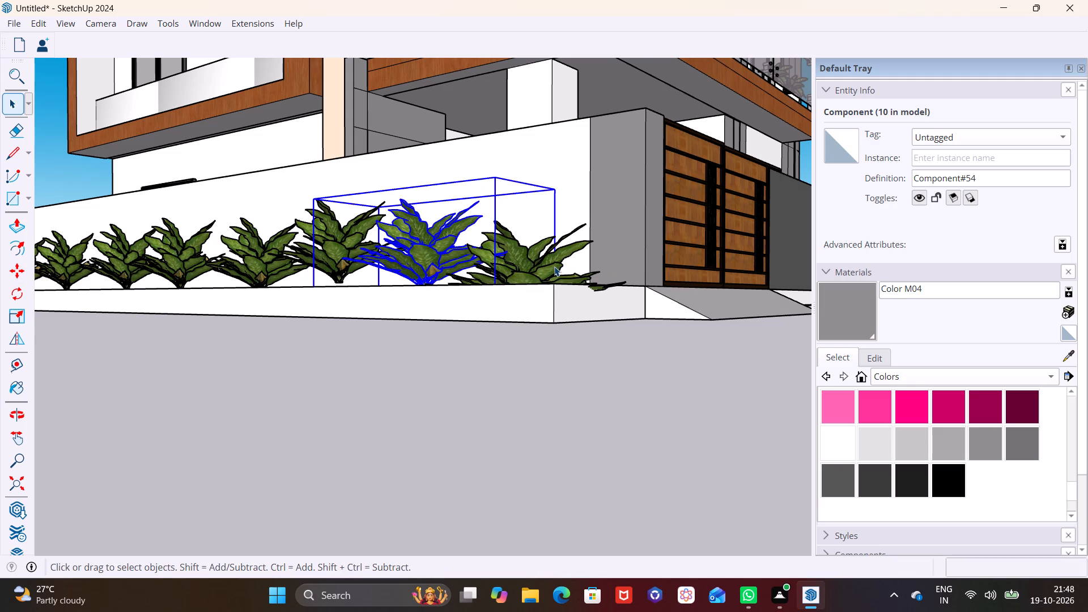
key("m")
left_click(540, 265, "ctrl")
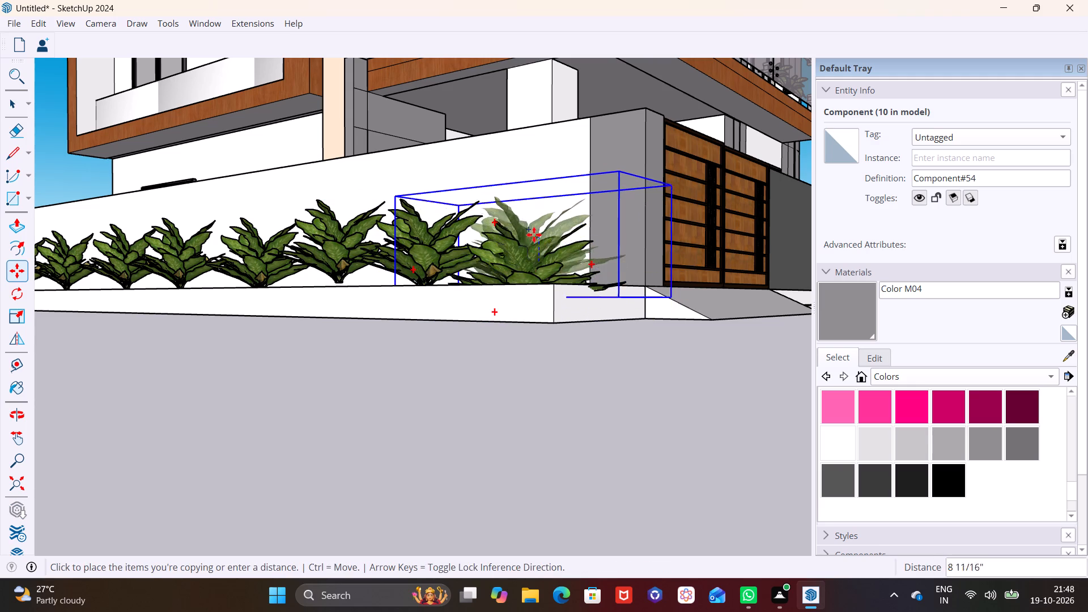
left_click(532, 232)
key("space")
left_click(515, 360)
Examine the row of plants and the whole house exterior from the gate front and the corner.
scroll(521, 350, "down", 6)
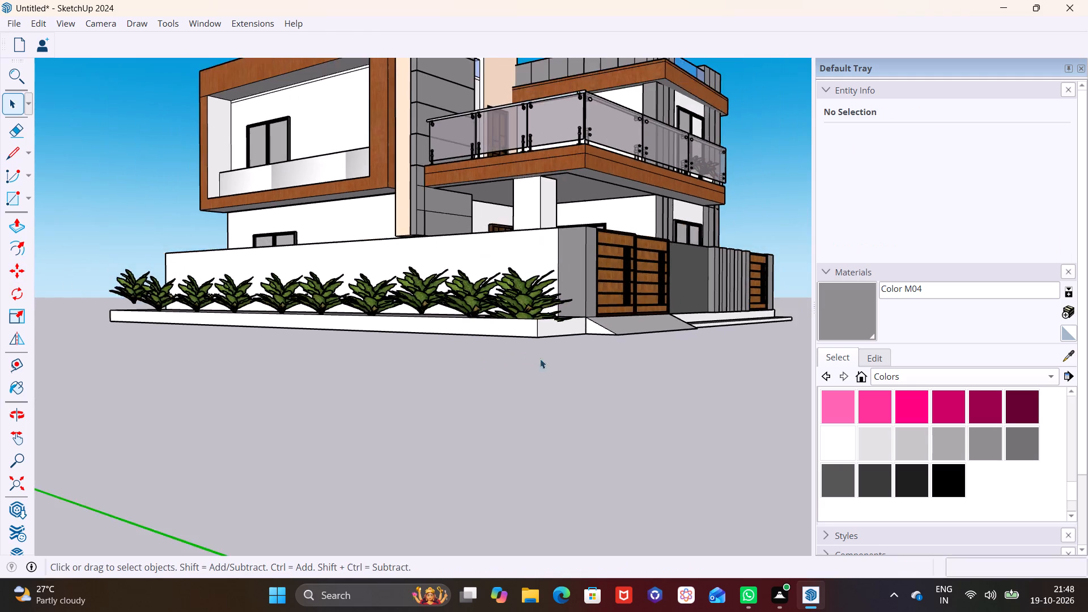
middle_click_drag(548, 362, 348, 458)
scroll(342, 430, "down", 2)
middle_click_drag(334, 430, 272, 313)
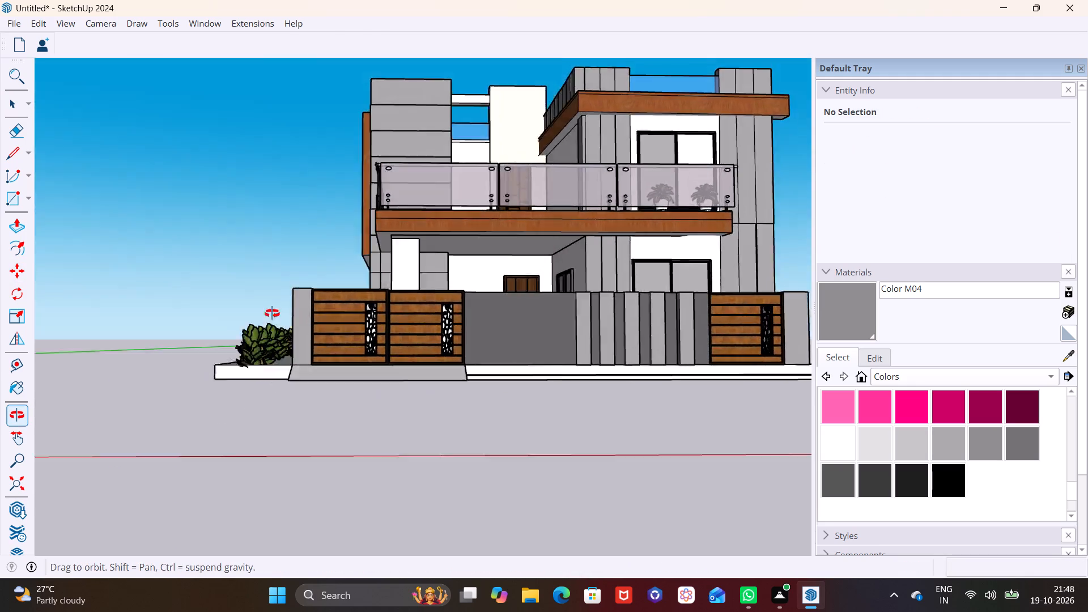
middle_click_drag(272, 313, 439, 363)
scroll(454, 375, "down", 3)
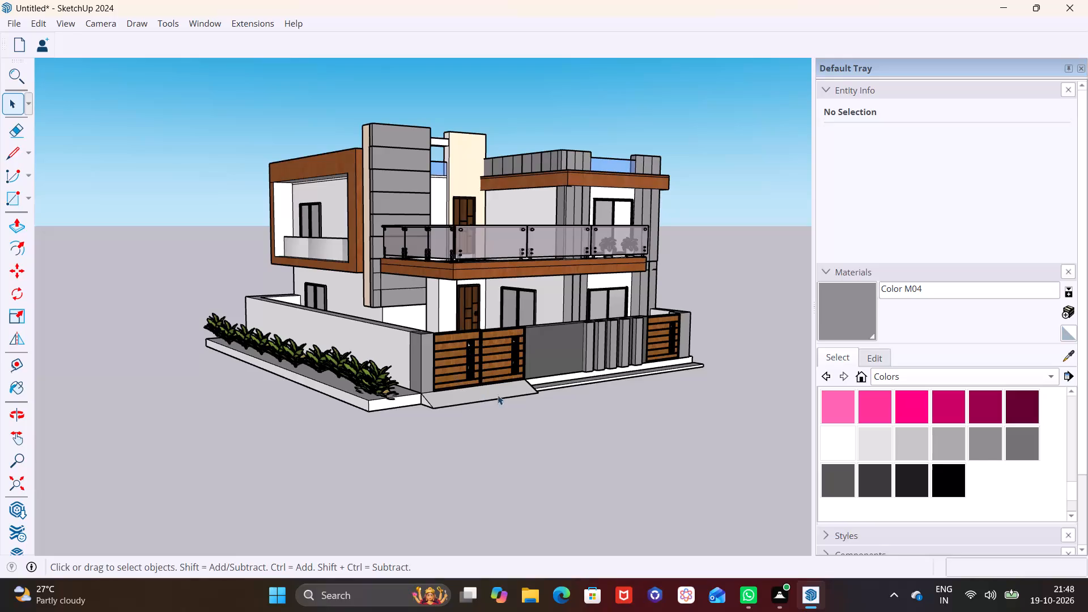
middle_click_drag(504, 394, 444, 451, "shift")
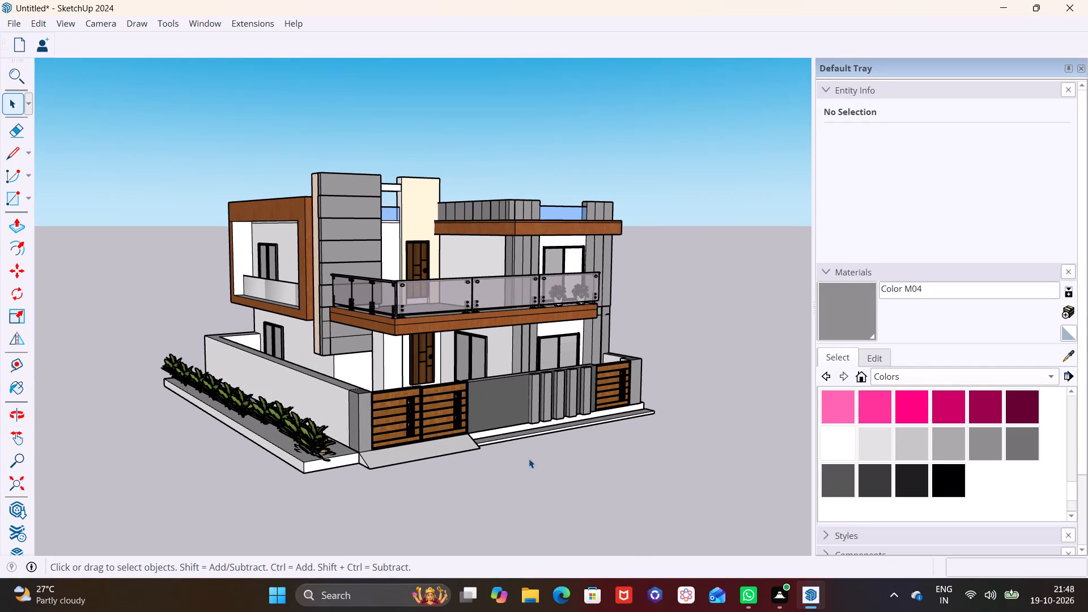
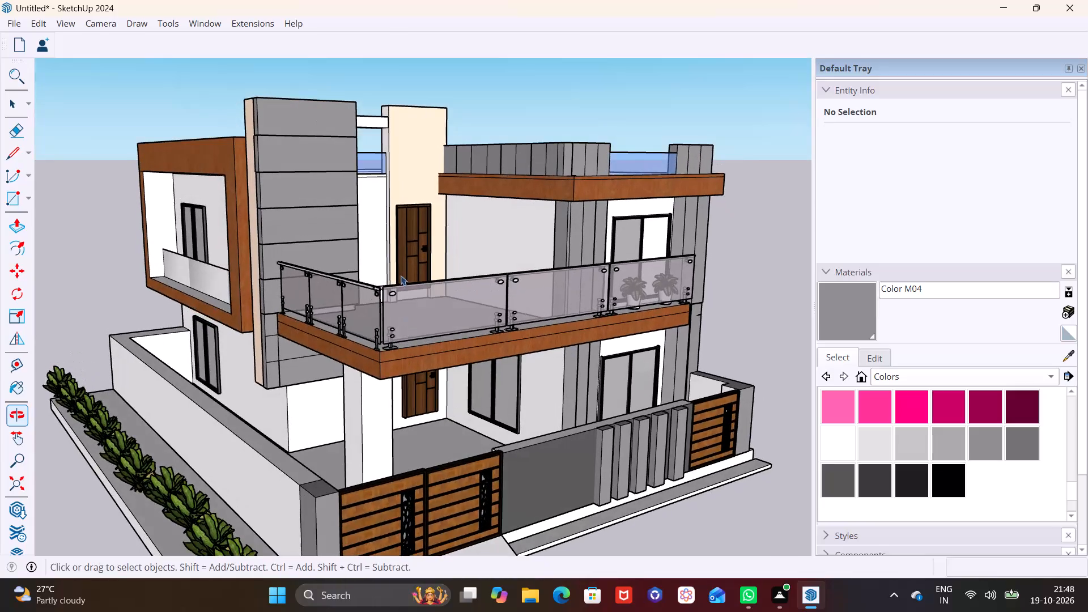
Draw a rectangle about 5' 10" by 1' 3" on the grey panelled wall above the balcony, level with the wooden roof fascia.
scroll(320, 172, "up", 1)
middle_click_drag(479, 271, 435, 352, "shift")
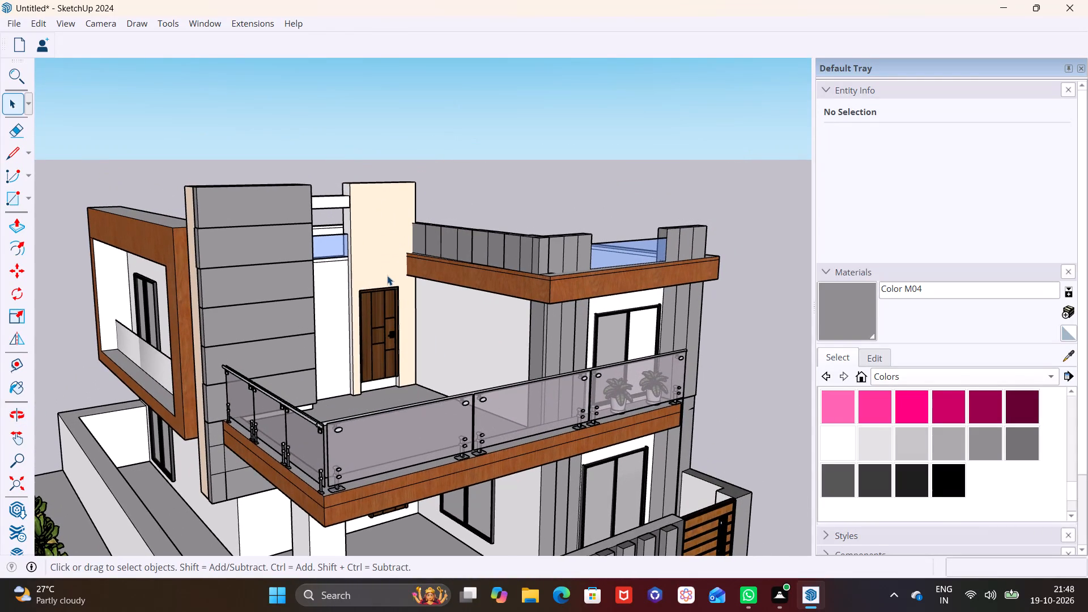
scroll(387, 275, "up", 1)
middle_click_drag(387, 275, 376, 271)
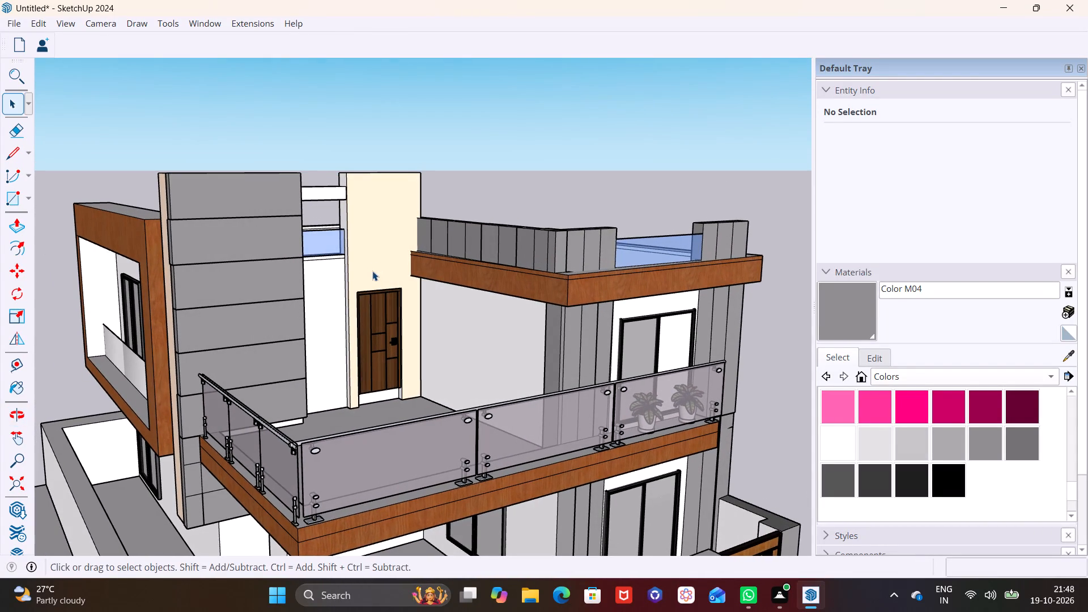
left_click(25, 196)
left_click(36, 215)
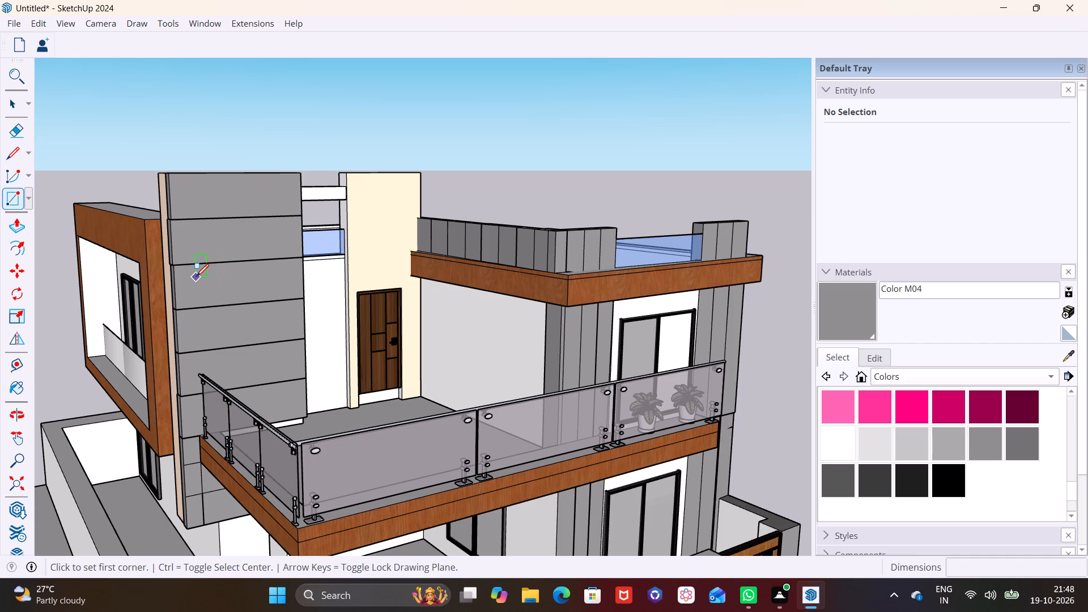
left_click(199, 274)
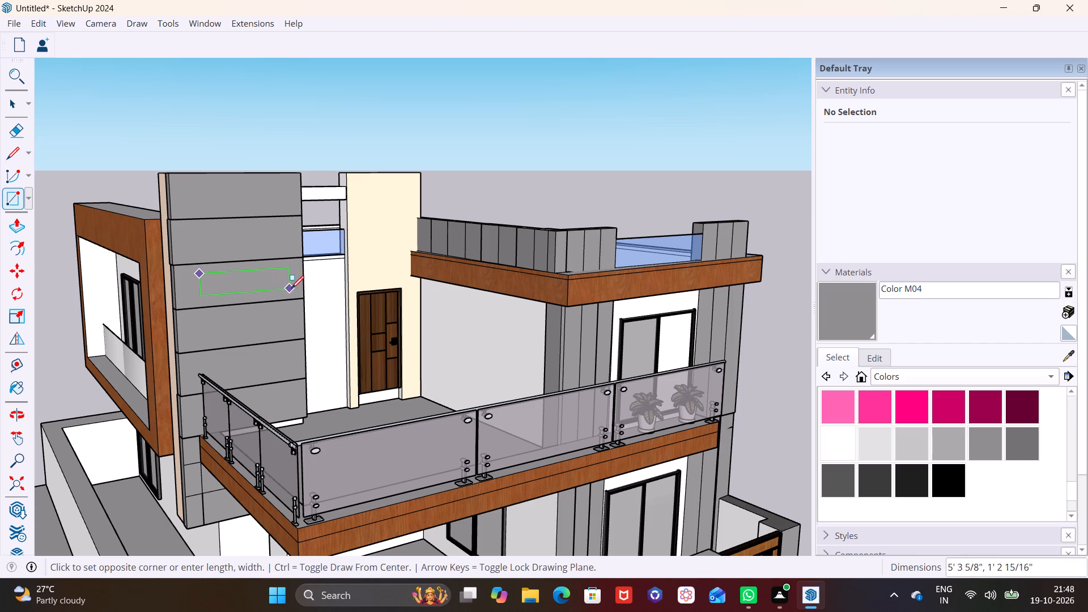
left_click(298, 288)
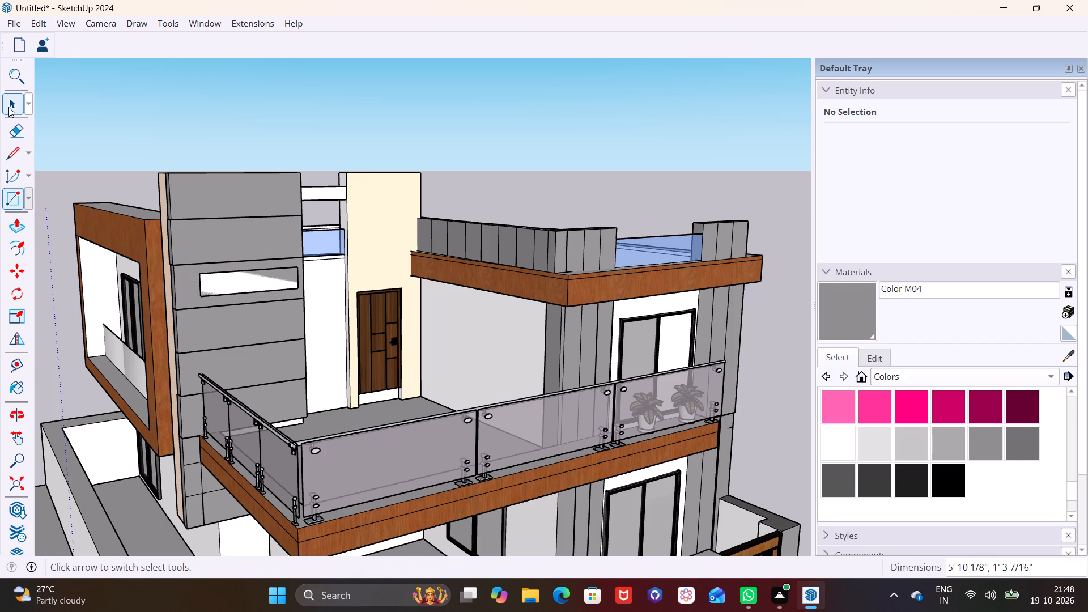
Push/Pull the new rectangle outward from the grey wall so it projects over the balcony as a slab.
left_click(8, 107)
left_click(234, 279)
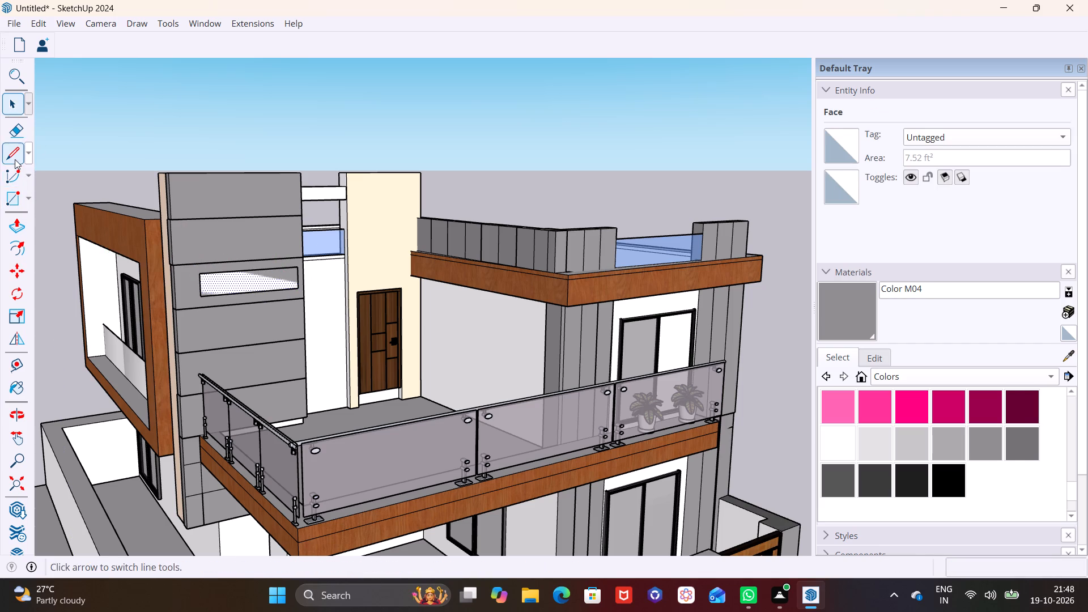
left_click(19, 223)
left_click(237, 284)
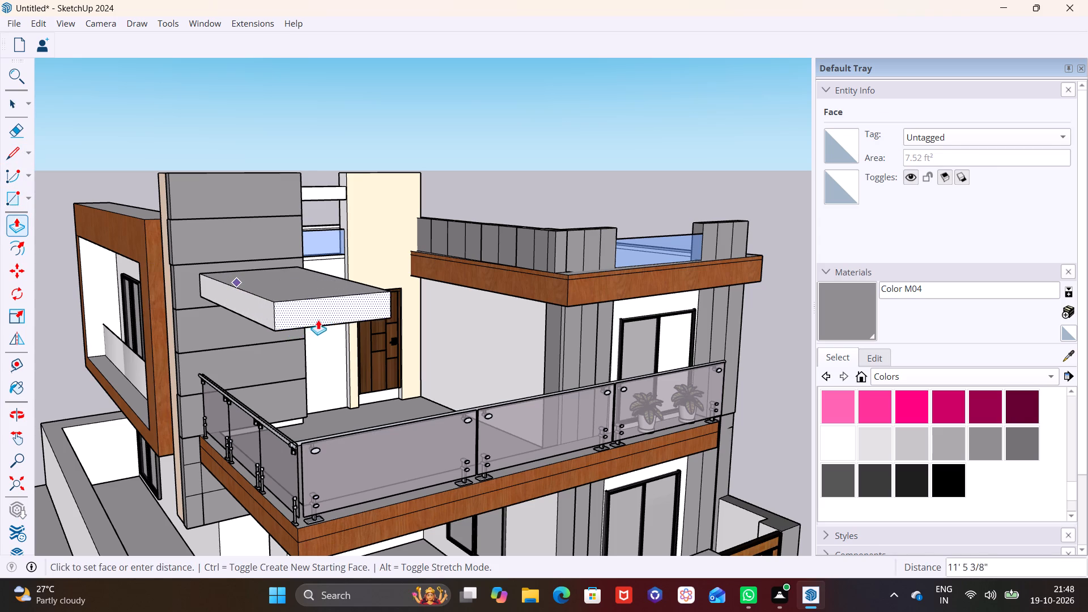
left_click(345, 318)
Extend the slab's side face about 9' 4" across the balcony to meet the wooden roof fascia.
middle_click_drag(431, 340, 178, 348)
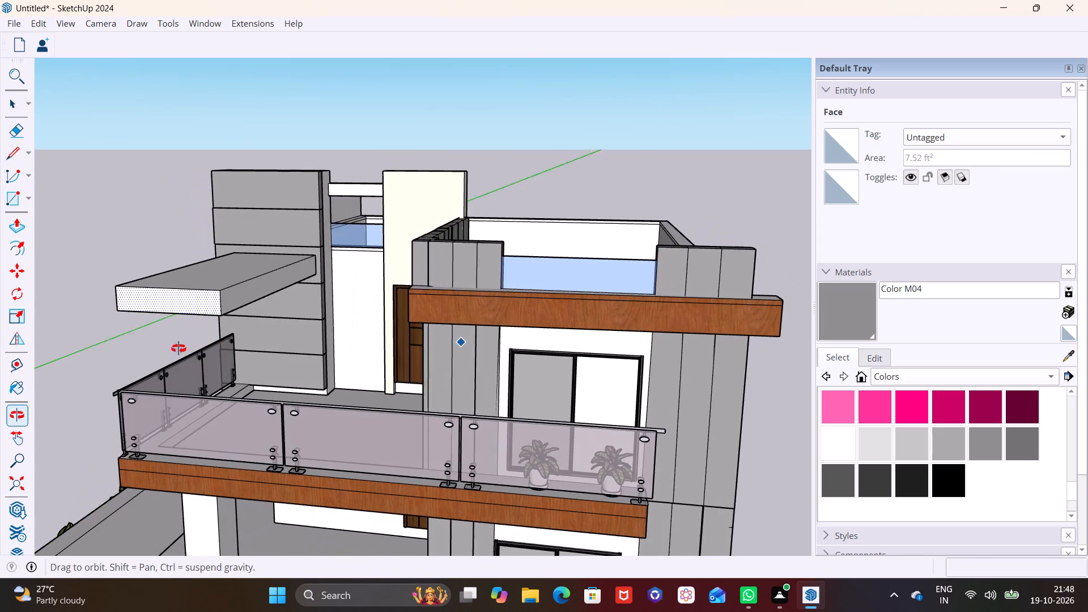
middle_click_drag(178, 348, 177, 348)
left_click(17, 103)
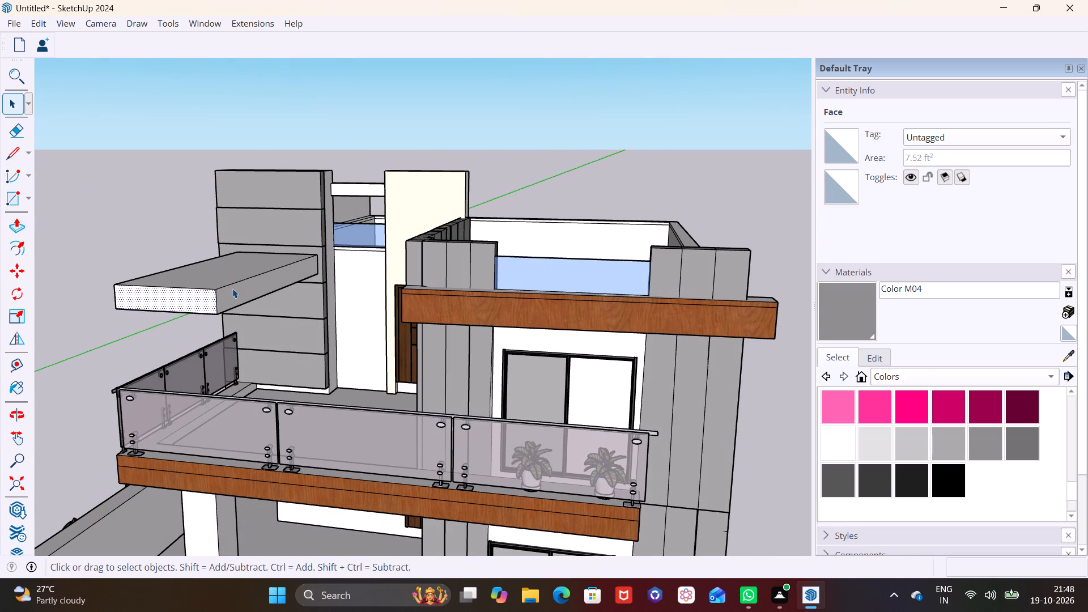
left_click(232, 288)
left_click(17, 230)
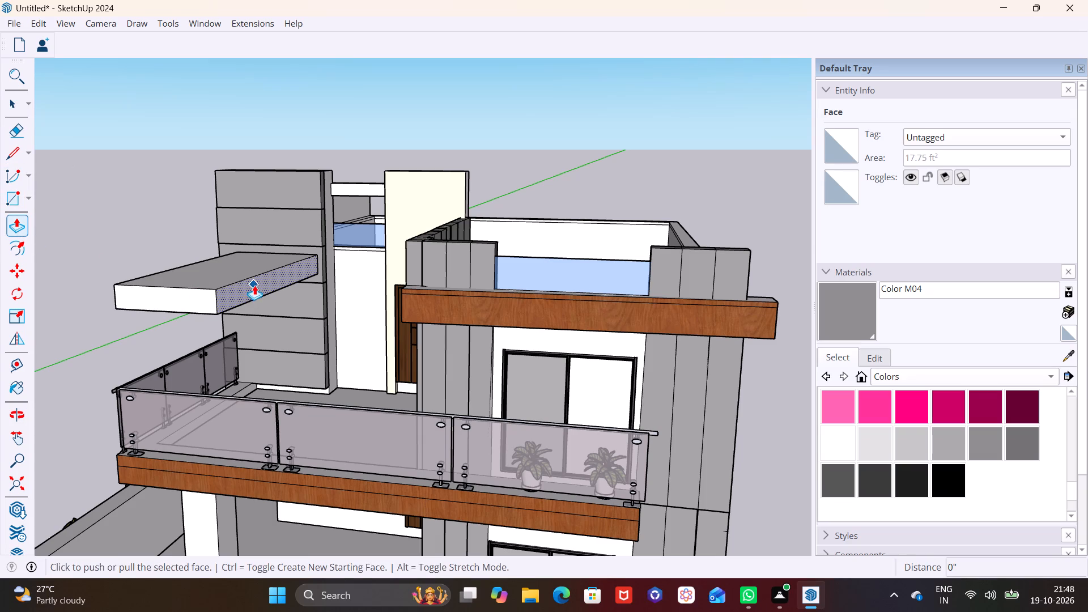
left_click(254, 285)
middle_click_drag(401, 299, 535, 314)
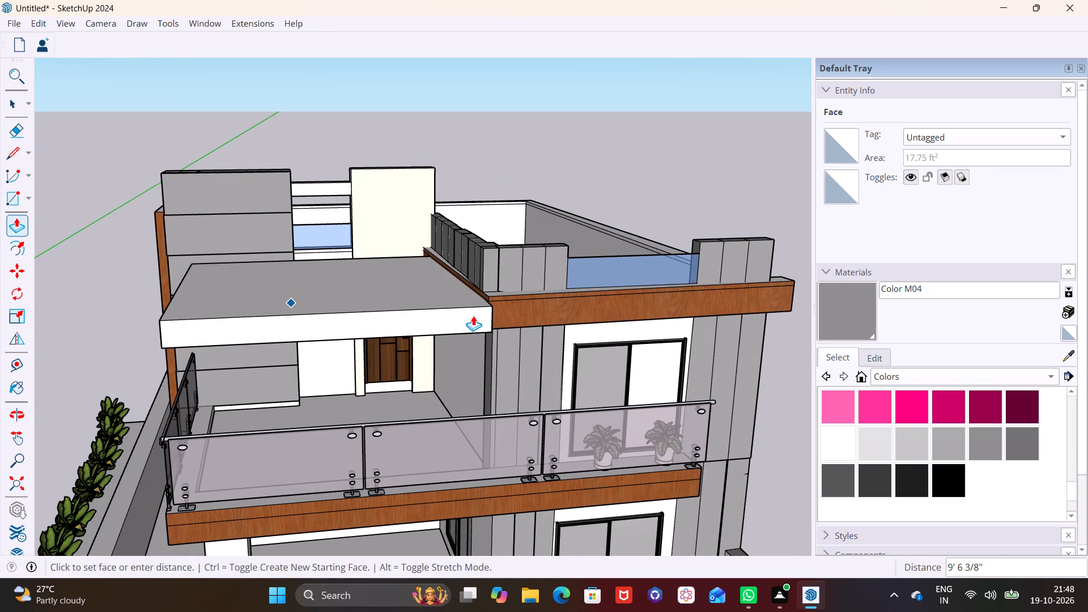
left_click(470, 314)
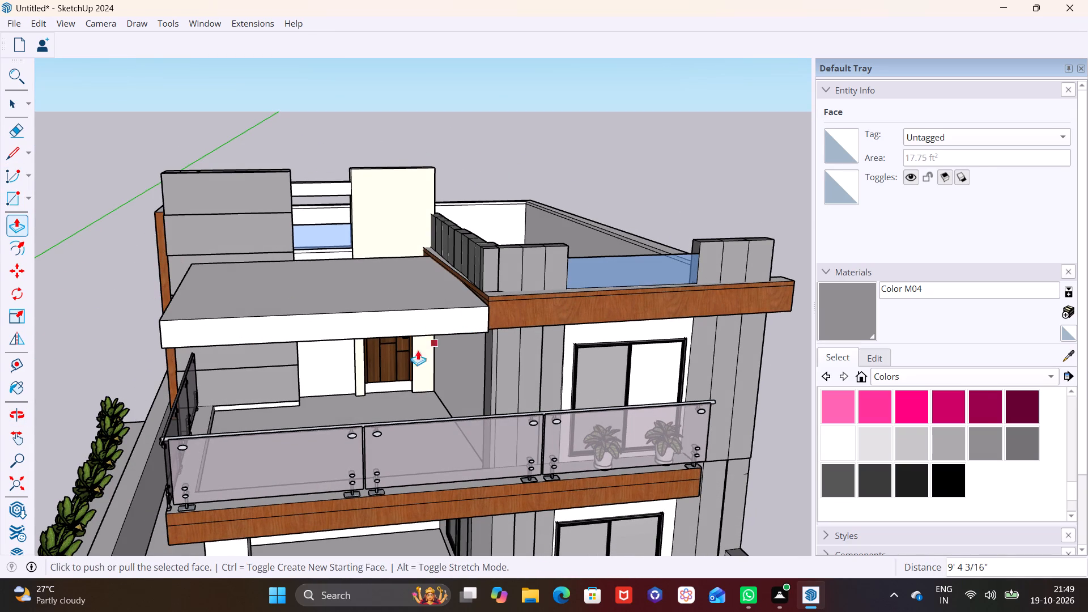
Adjust the canopy slab's thickness by pushing and pulling its top face, ending with an offset of about 3 5/16".
middle_click_drag(415, 351, 481, 216)
scroll(338, 219, "up", 4)
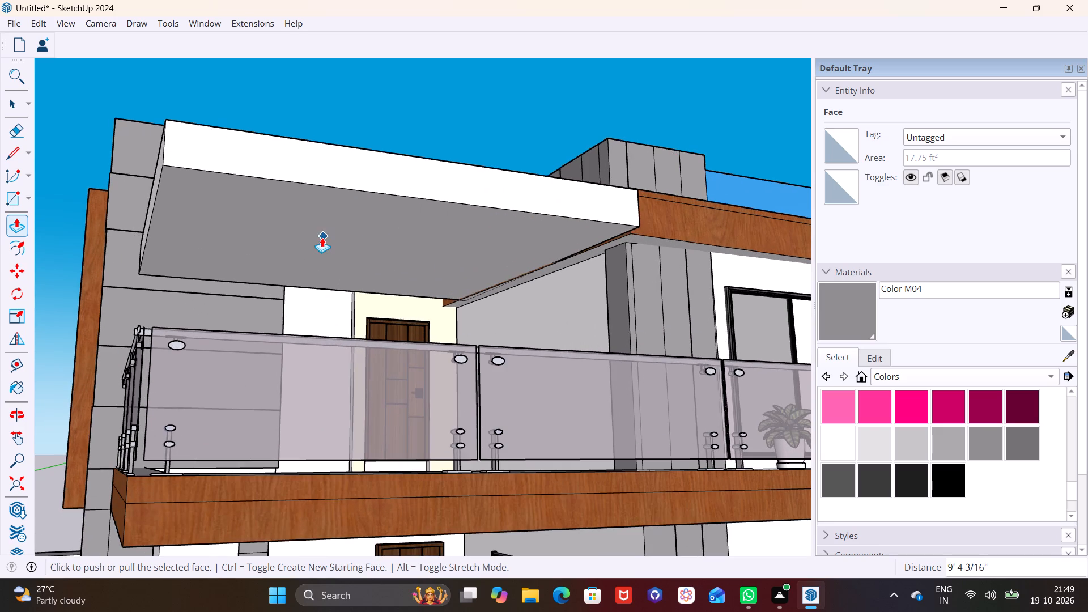
middle_click_drag(309, 223, 276, 321)
middle_click_drag(301, 227, 260, 313)
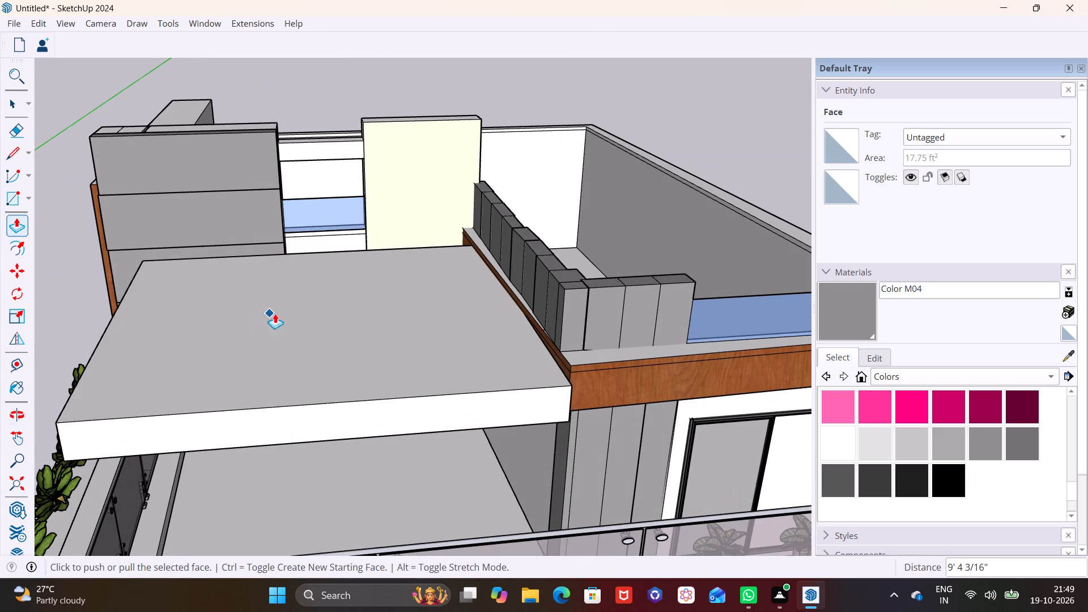
key("space")
left_click(280, 317)
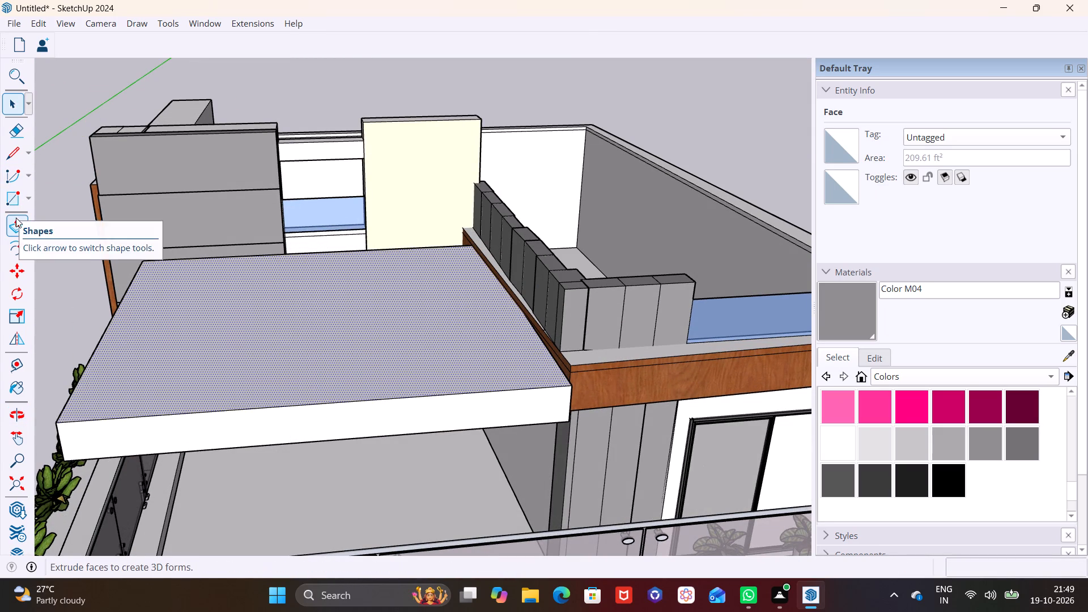
left_click(16, 220)
left_click(190, 331)
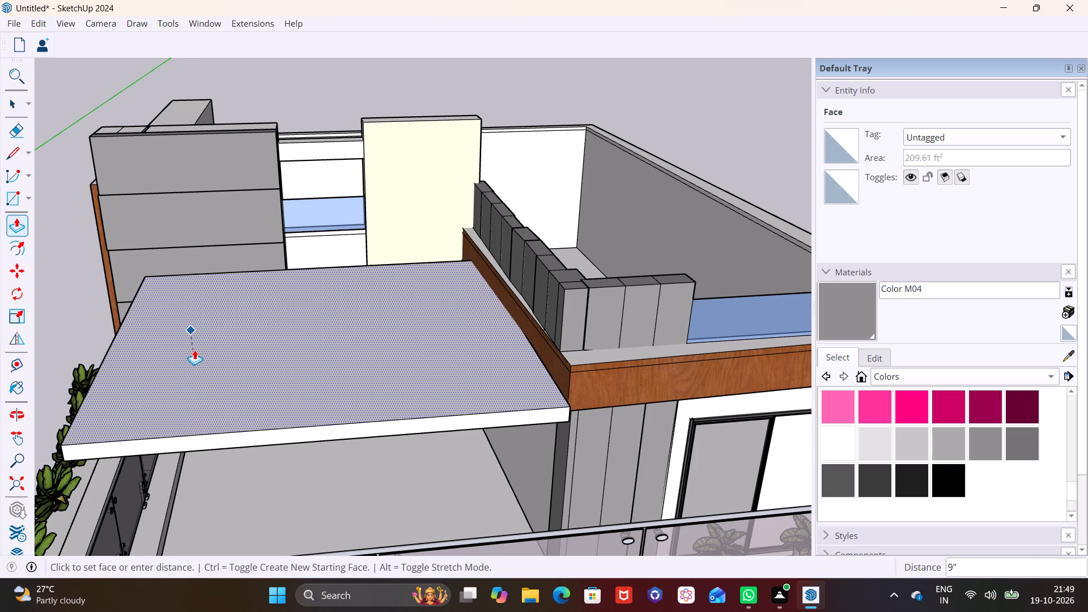
left_click(194, 354)
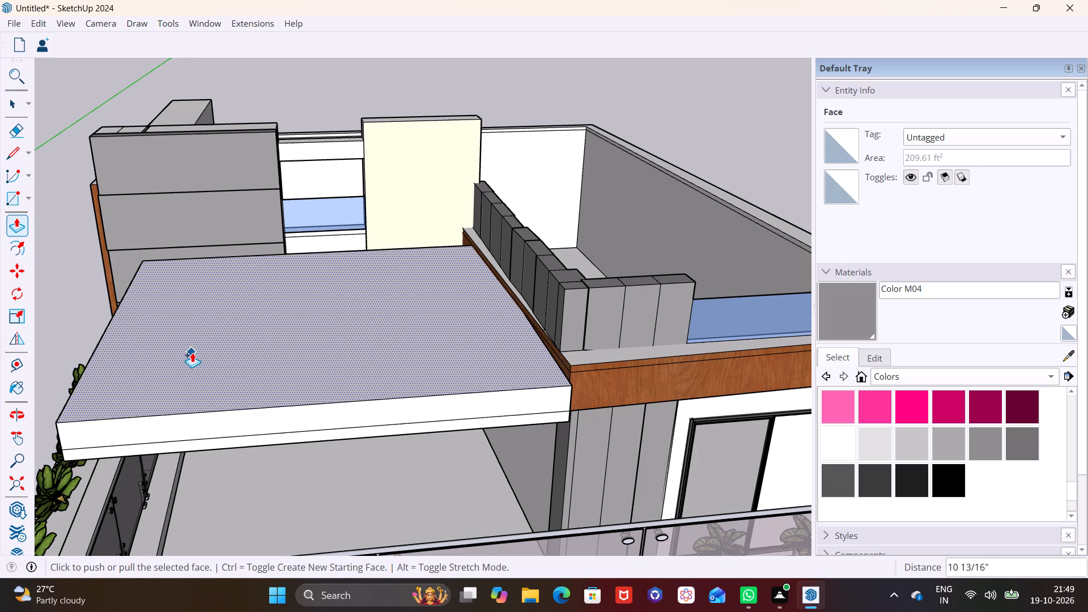
left_click(181, 377)
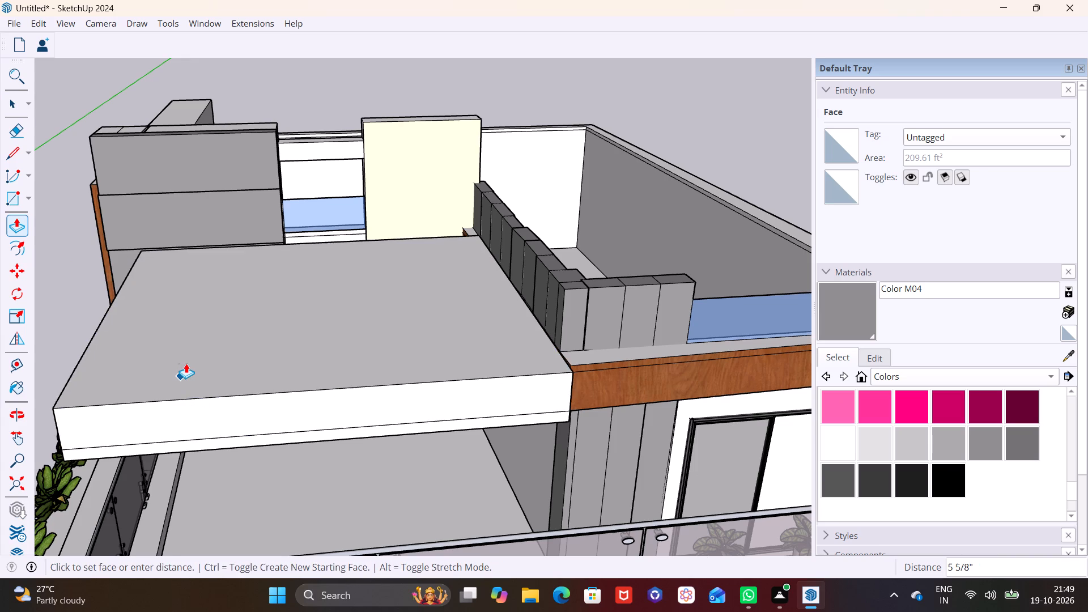
left_click(185, 369)
Draw a circle with a radius of about 3' 5" in the middle of the canopy slab's top face.
middle_click_drag(210, 385, 255, 345, "alt")
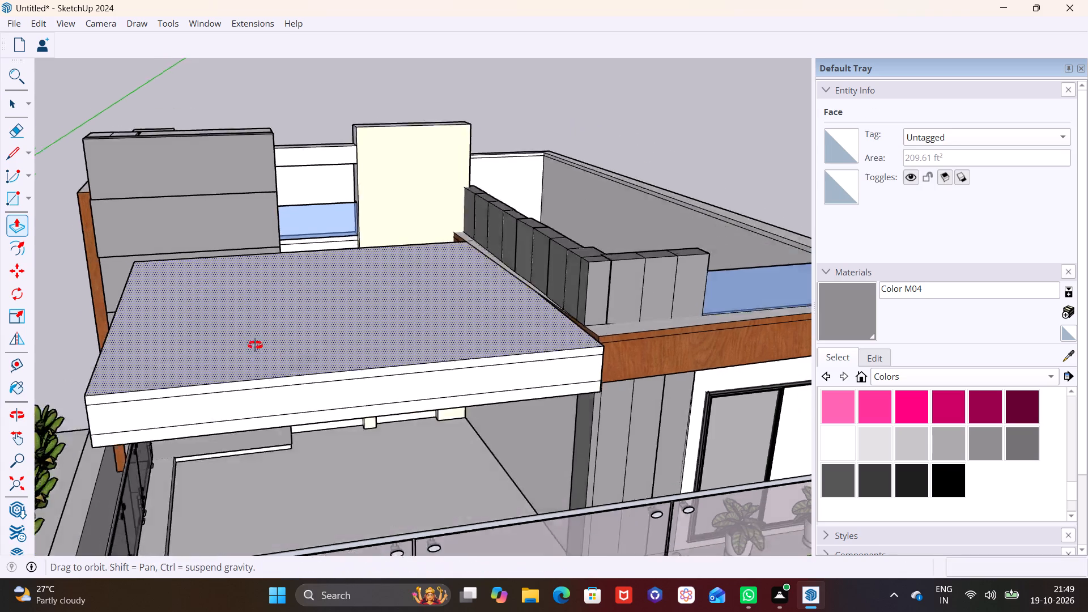
middle_click_drag(255, 345, 338, 269, "alt")
scroll(309, 309, "down", 4)
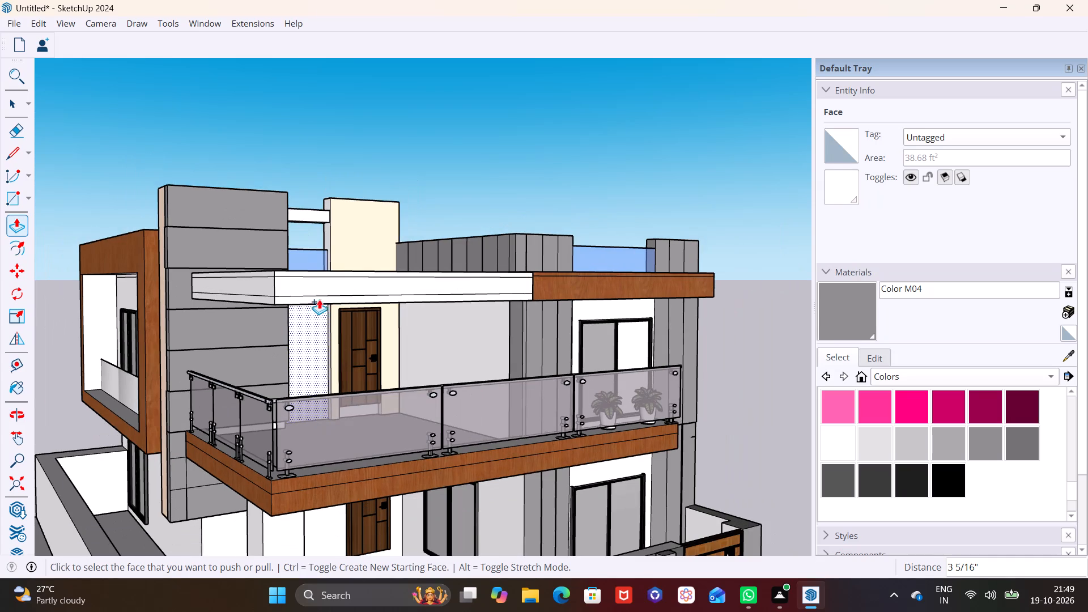
middle_click_drag(334, 280, 385, 235)
scroll(348, 265, "up", 3)
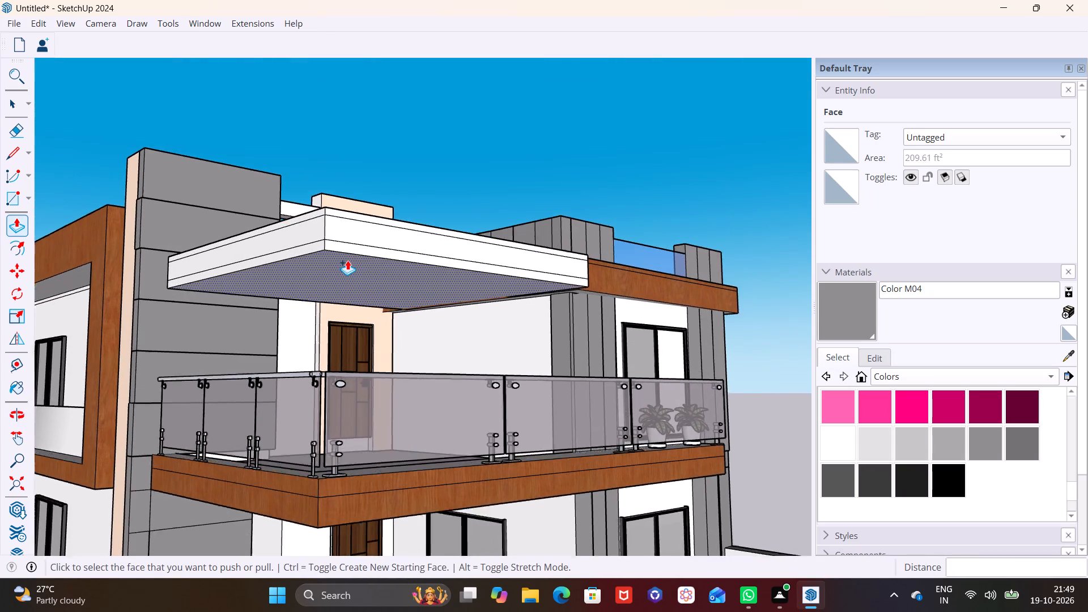
middle_click_drag(427, 189, 342, 381)
scroll(343, 374, "up", 1)
middle_click_drag(343, 374, 301, 401)
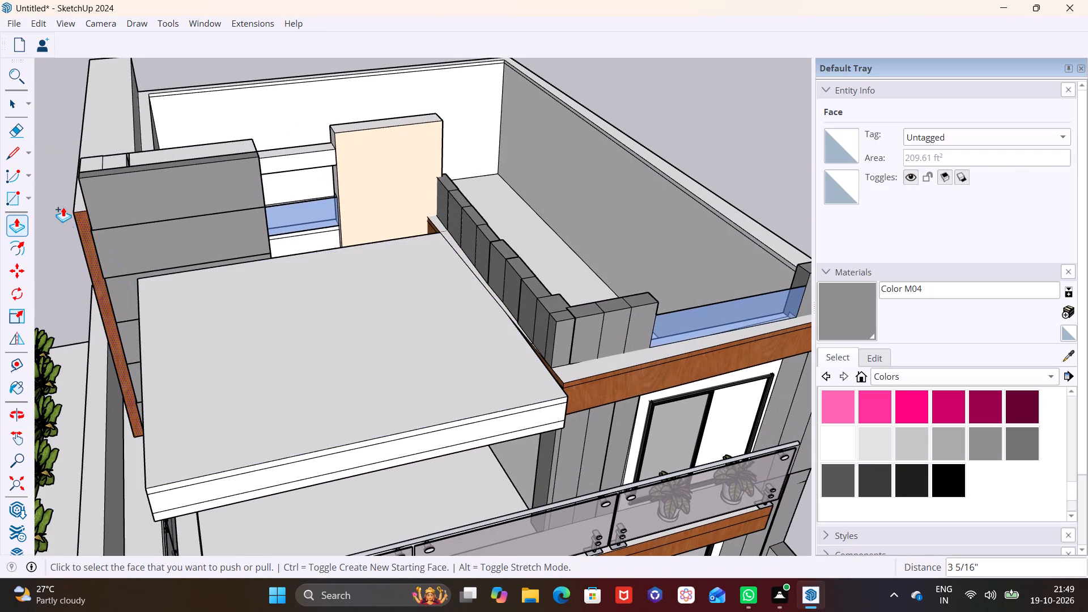
left_click(28, 175)
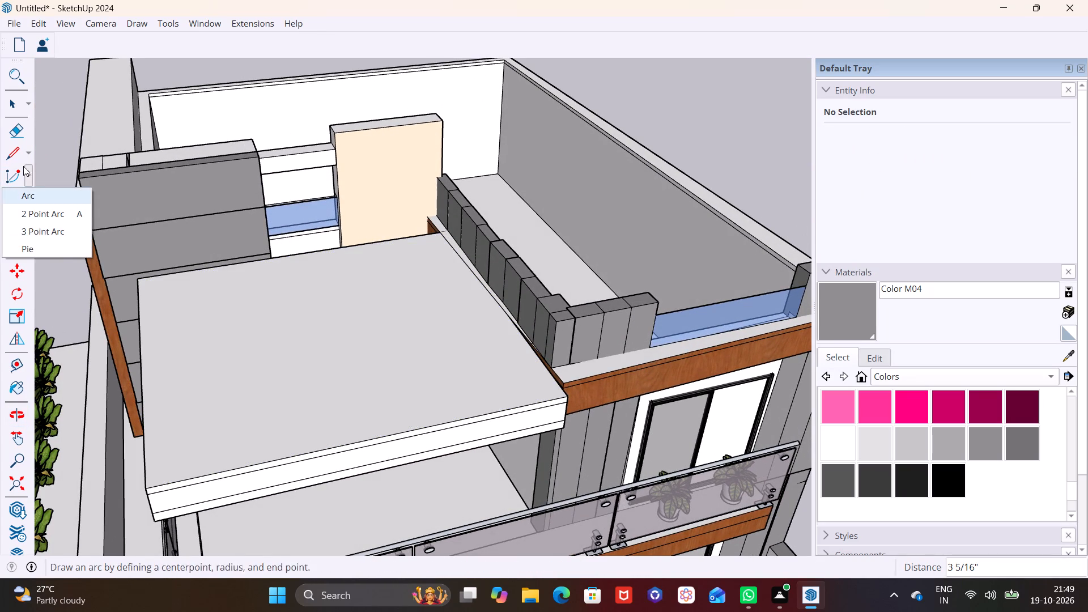
left_click(48, 160)
left_click(33, 197)
left_click(29, 199)
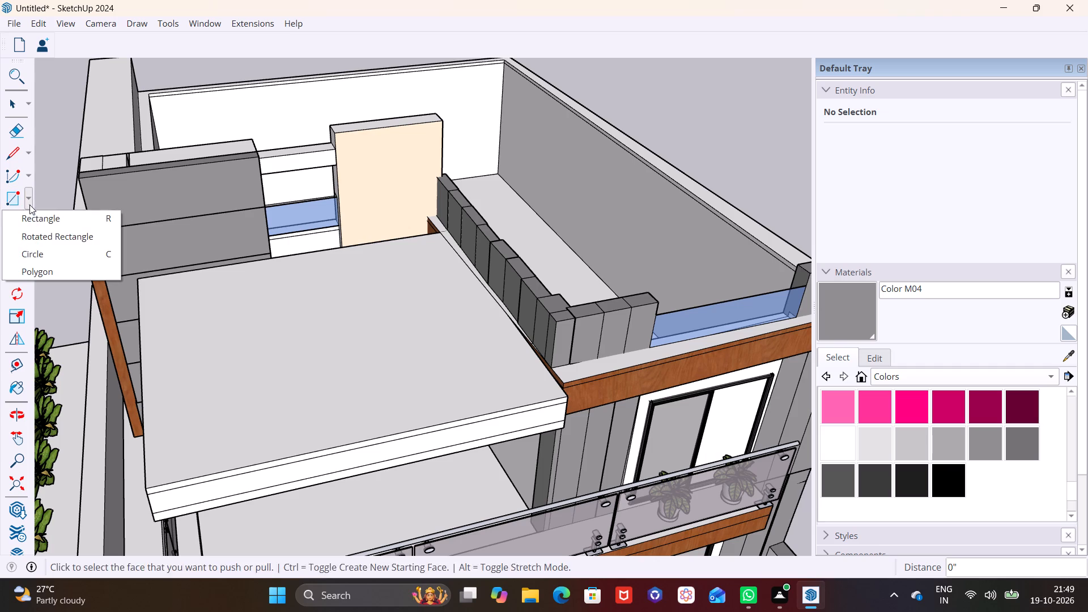
left_click(53, 255)
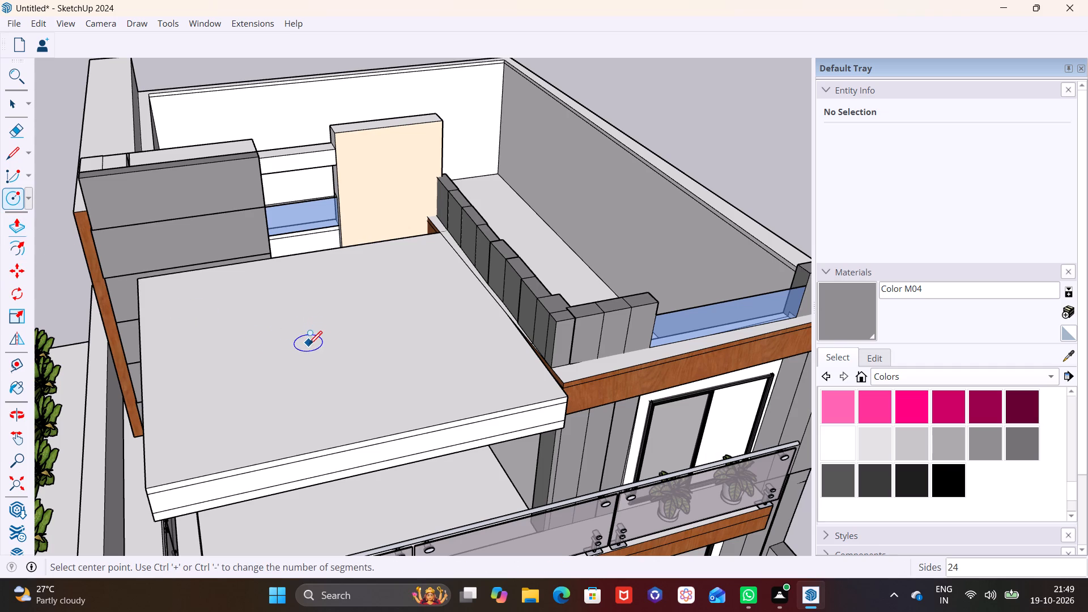
left_click(317, 343)
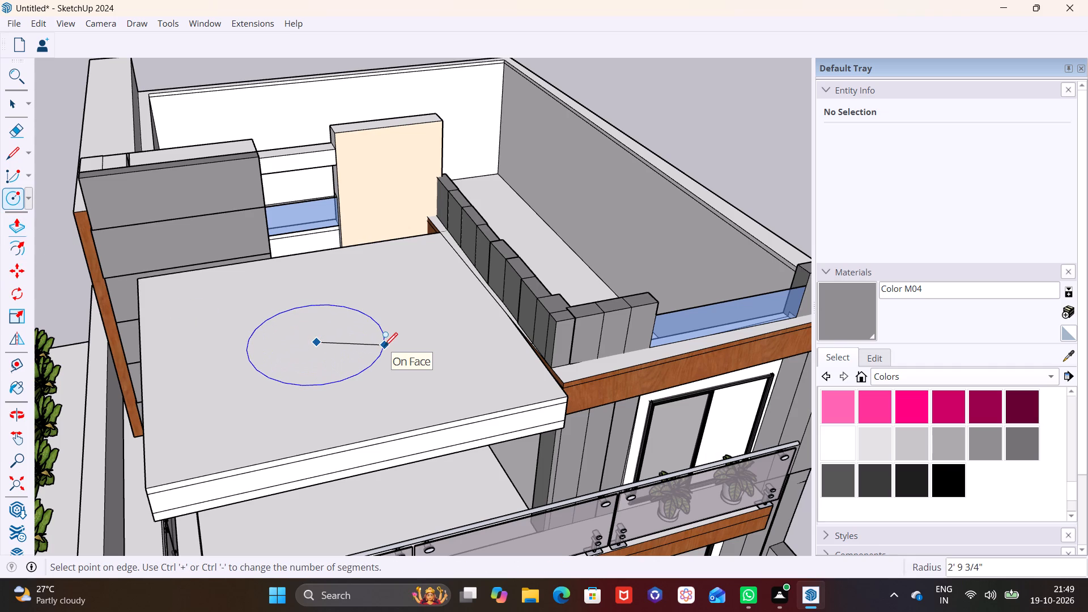
left_click(399, 347)
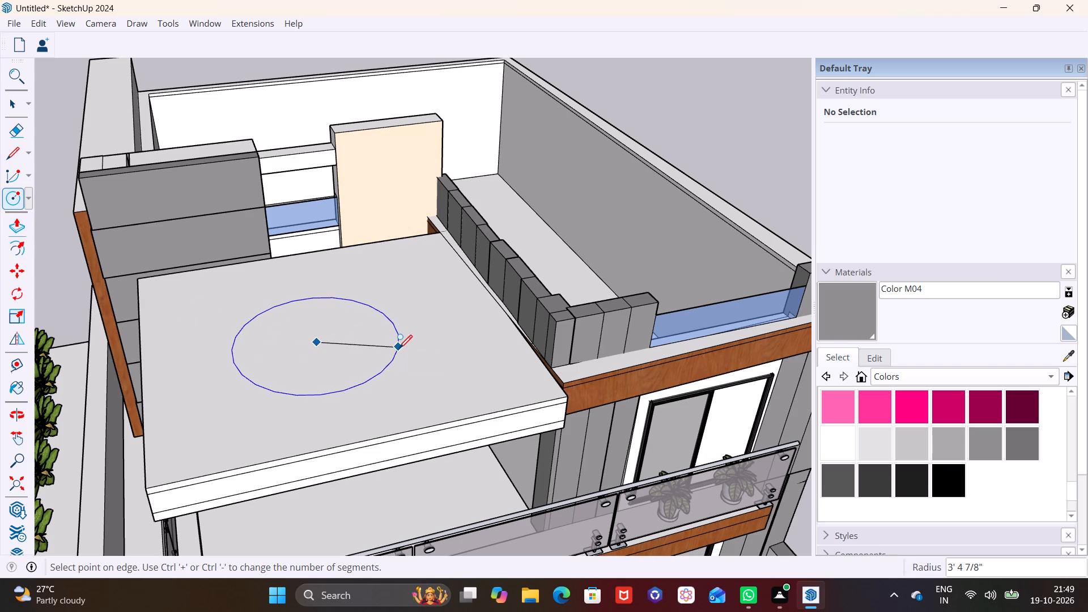
Push the circular face about 1' 2" down into the canopy slab.
key("space")
left_click(321, 349)
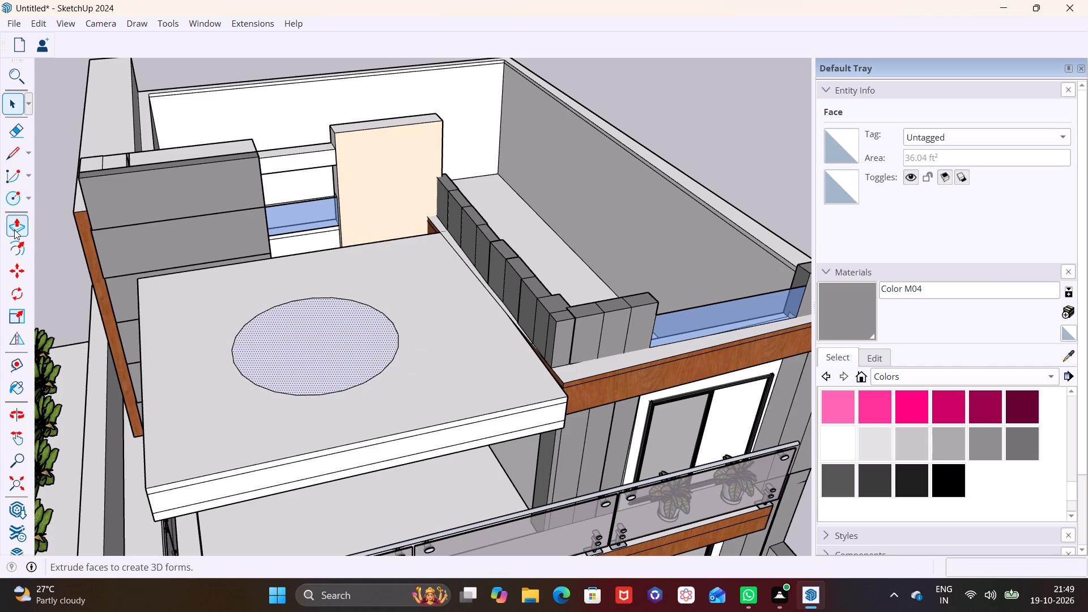
left_click(14, 229)
left_click(321, 348)
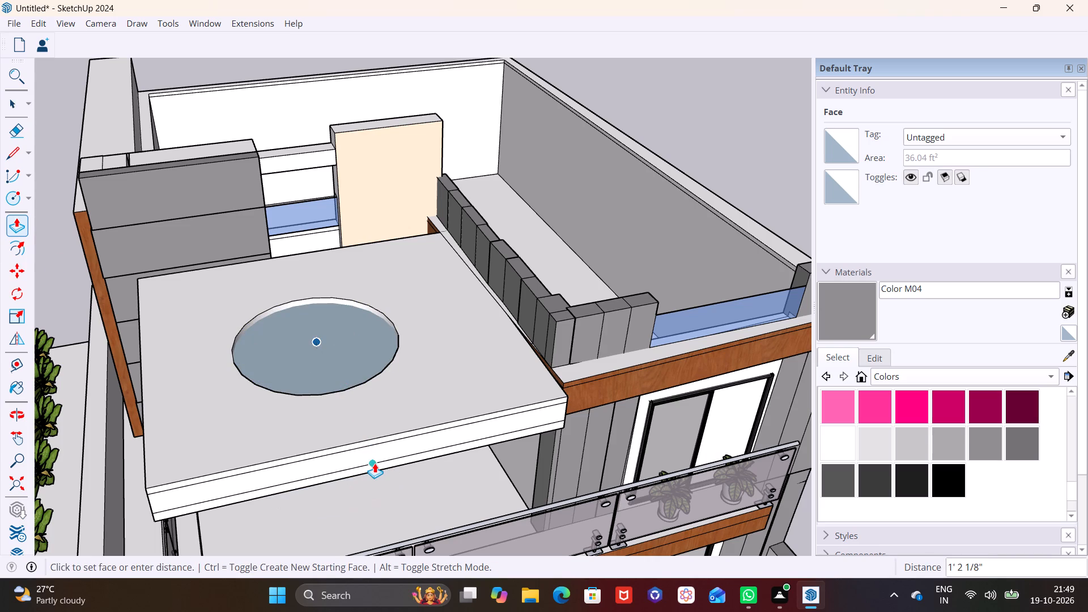
left_click(375, 463)
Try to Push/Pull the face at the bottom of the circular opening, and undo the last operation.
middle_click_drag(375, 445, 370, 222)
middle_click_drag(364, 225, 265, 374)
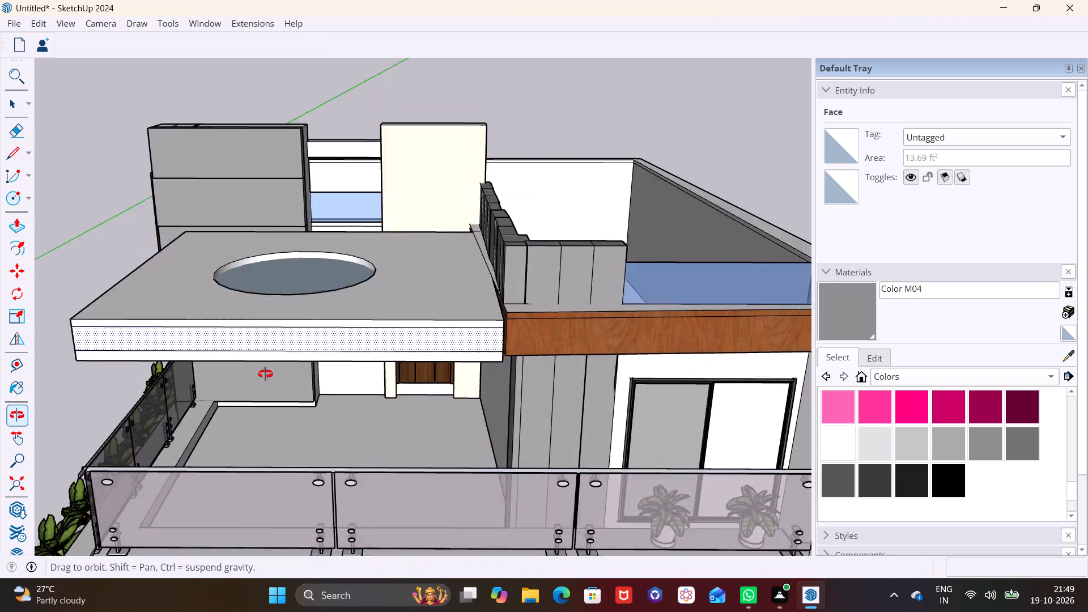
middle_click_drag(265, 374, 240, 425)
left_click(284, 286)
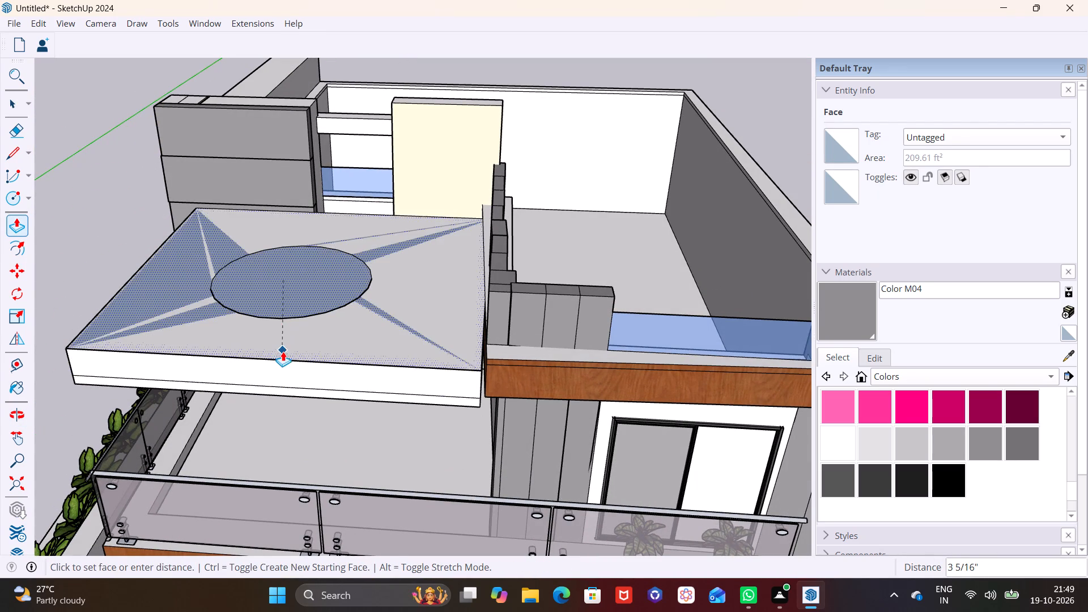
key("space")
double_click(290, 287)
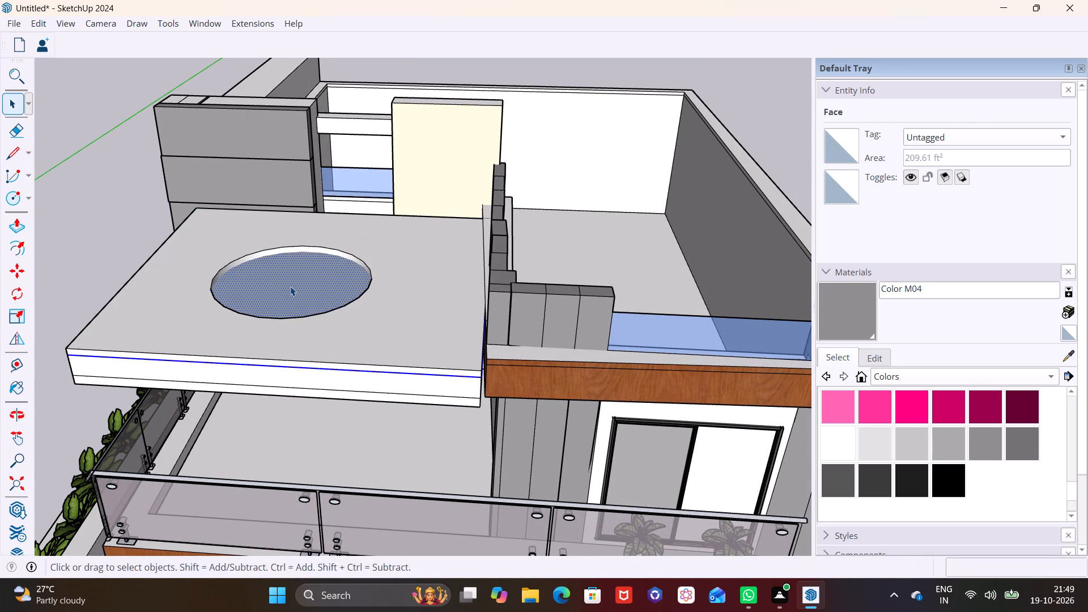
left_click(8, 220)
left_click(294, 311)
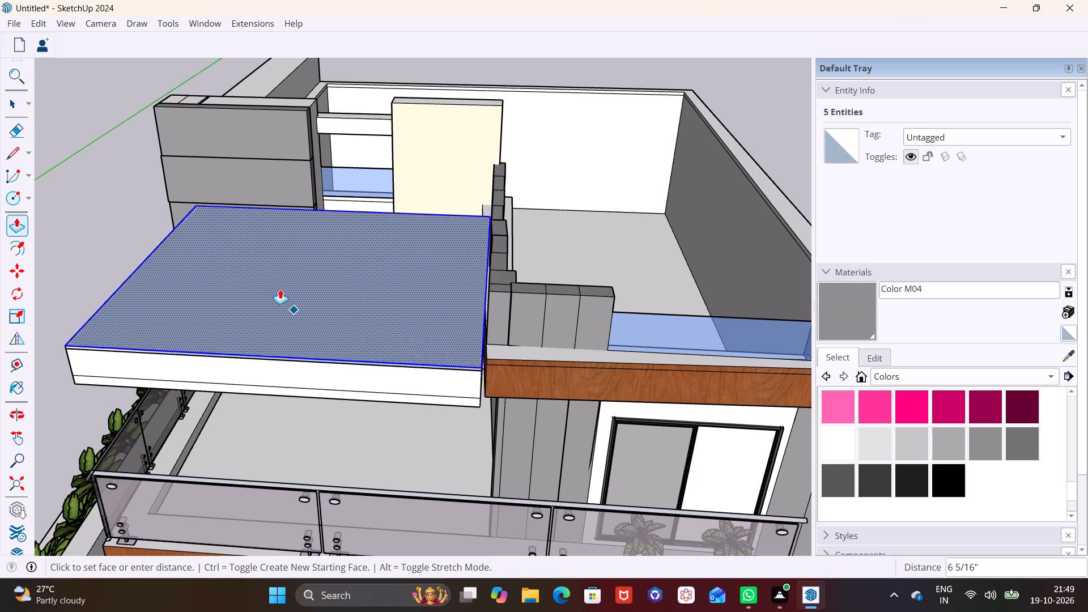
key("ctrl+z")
Push the circular face inside the canopy slab's opening about 1' 1/16" down.
middle_click_drag(214, 255, 116, 340)
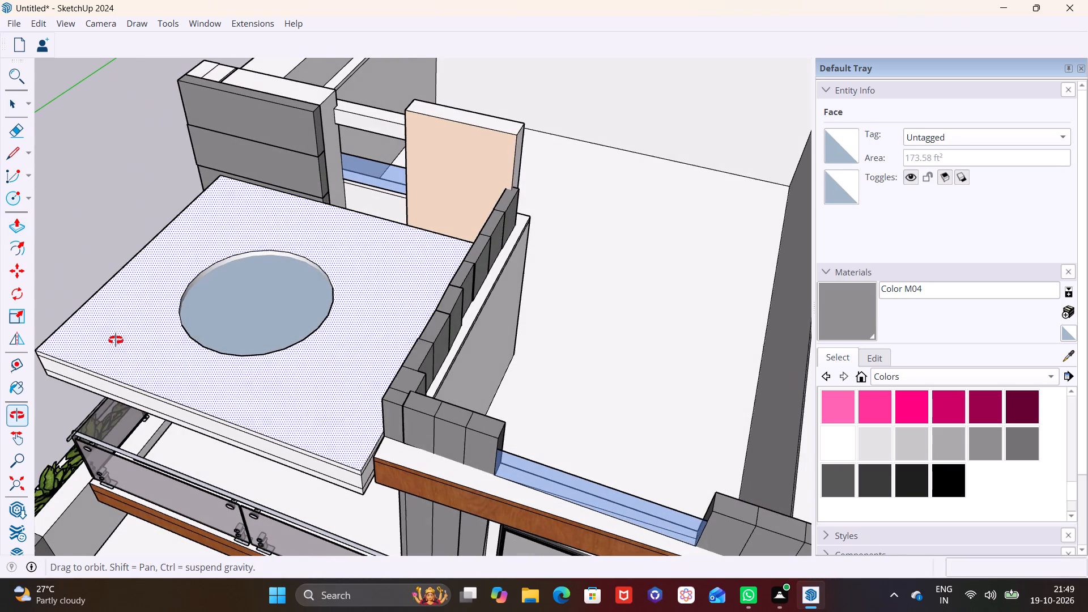
middle_click_drag(116, 340, 116, 341)
left_click(238, 321)
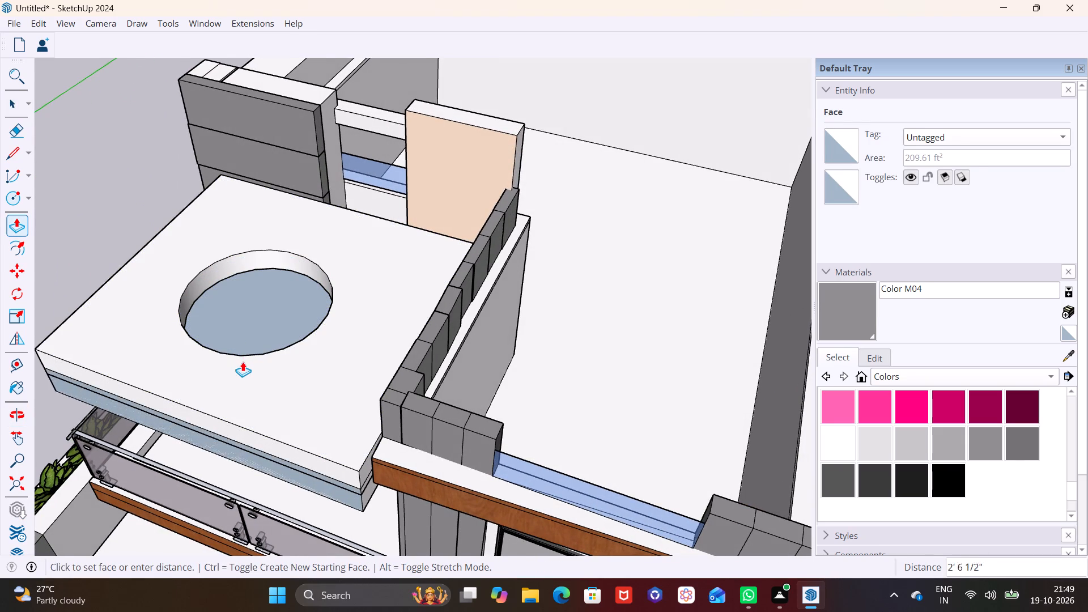
left_click(254, 335)
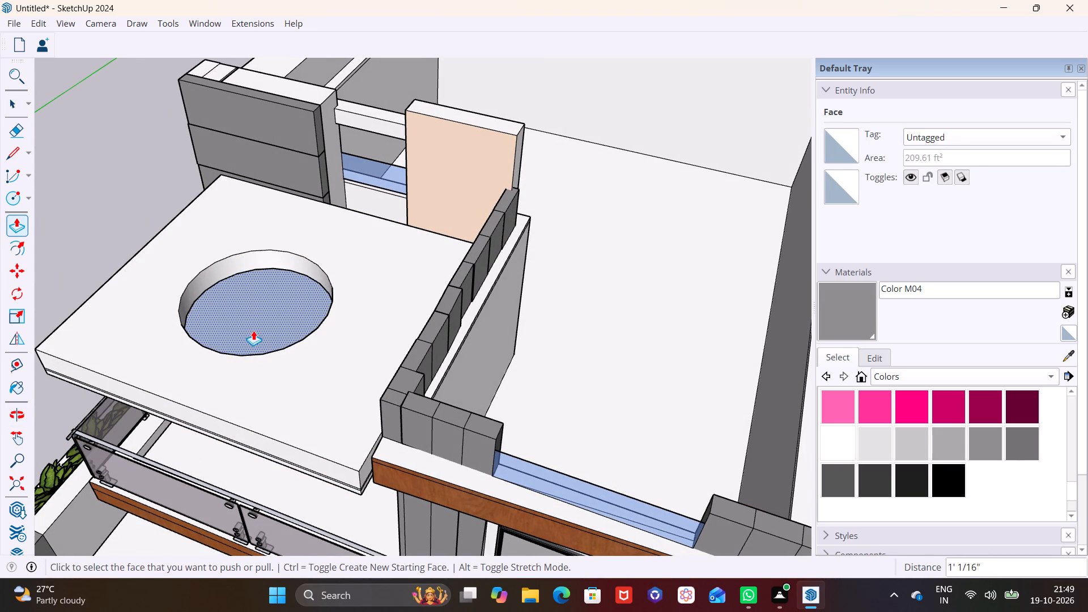
Delete the circular faces closing the bottom of the canopy slab's opening so it passes right through.
key("space")
middle_click_drag(256, 322, 365, 135)
scroll(356, 156, "up", 1)
middle_click_drag(248, 299, 196, 462)
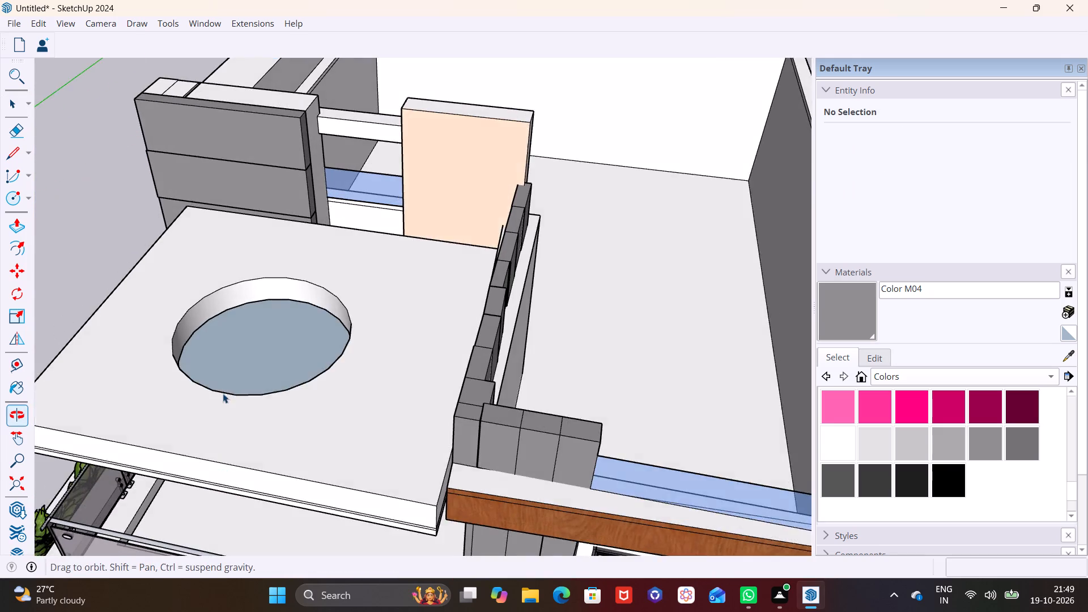
middle_click_drag(240, 348, 221, 396)
key("space")
left_click(241, 385)
key("Delete")
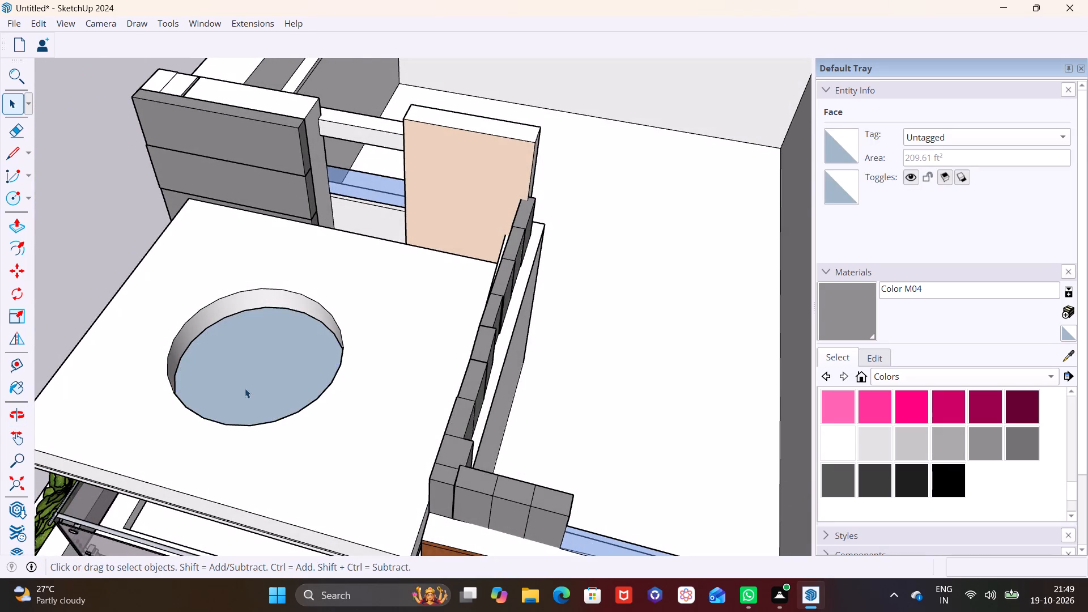
middle_click_drag(253, 380, 341, 232)
middle_click_drag(239, 395, 310, 198)
scroll(310, 198, "up", 1)
middle_click_drag(361, 181, 249, 453)
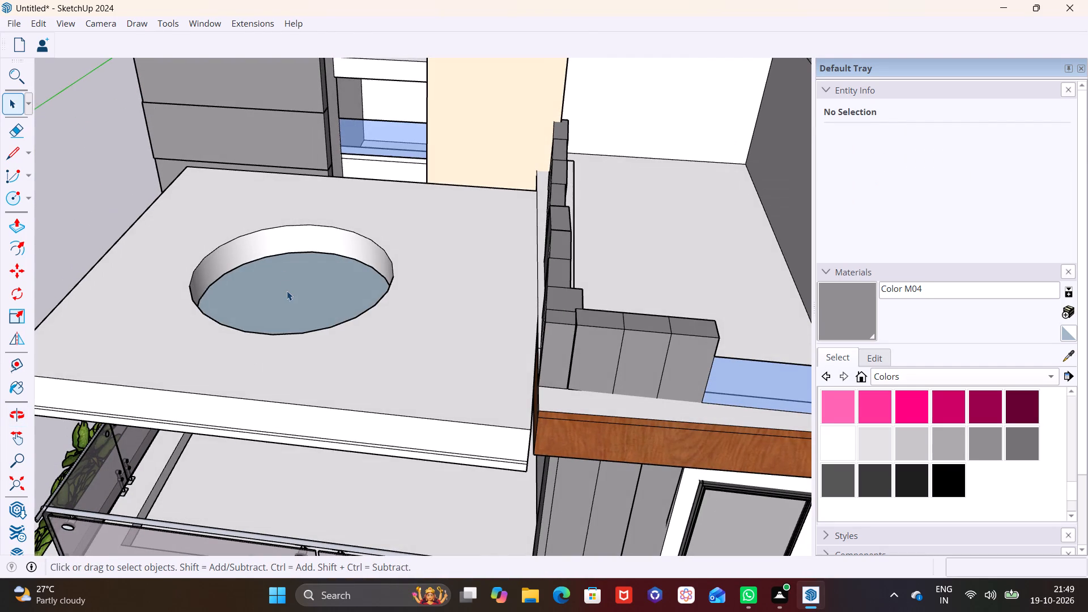
left_click(288, 295)
key("Delete")
Draw a small rectangle of about 1.08 ft² on the balcony floor near the front railing corner, for a column base.
middle_click_drag(296, 302, 381, 186)
middle_click_drag(353, 278, 394, 201)
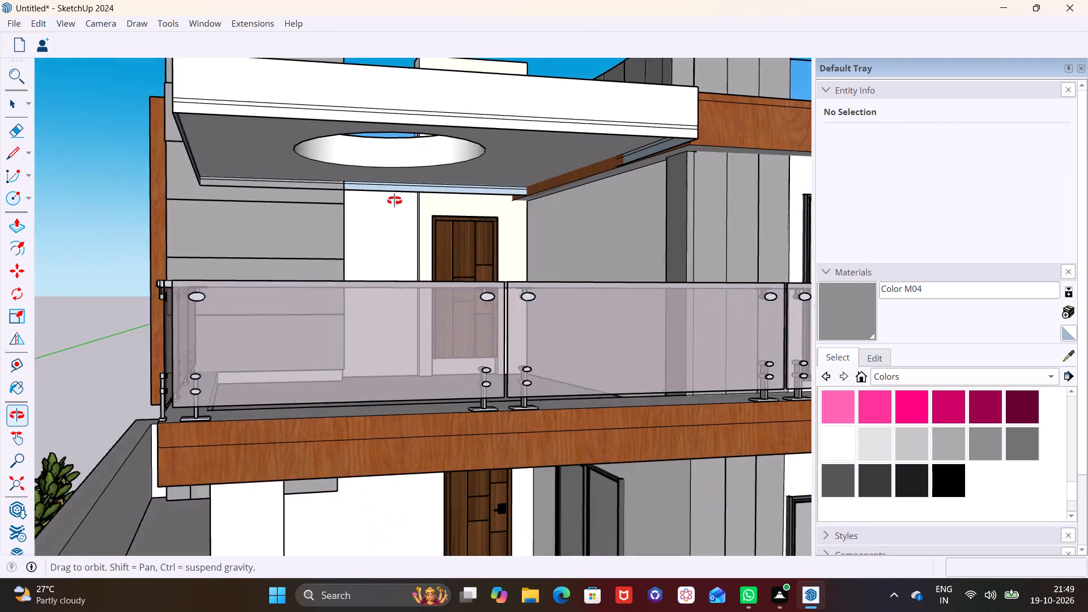
middle_click_drag(394, 201, 424, 198)
middle_click_drag(393, 223, 375, 112, "shift")
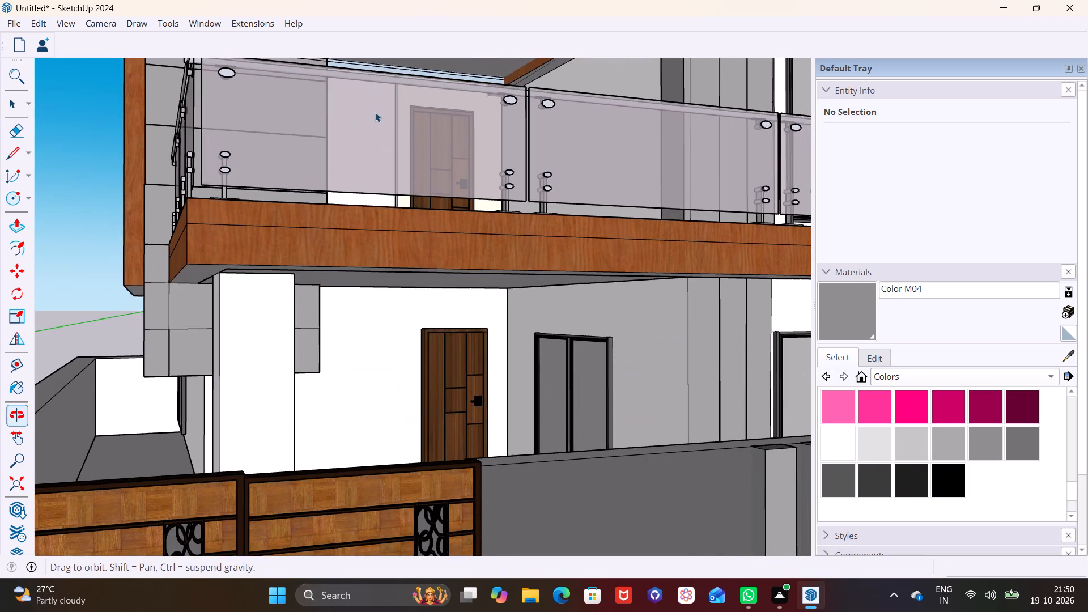
middle_click_drag(403, 204, 435, 324)
scroll(416, 283, "down", 2)
middle_click_drag(383, 295, 324, 217)
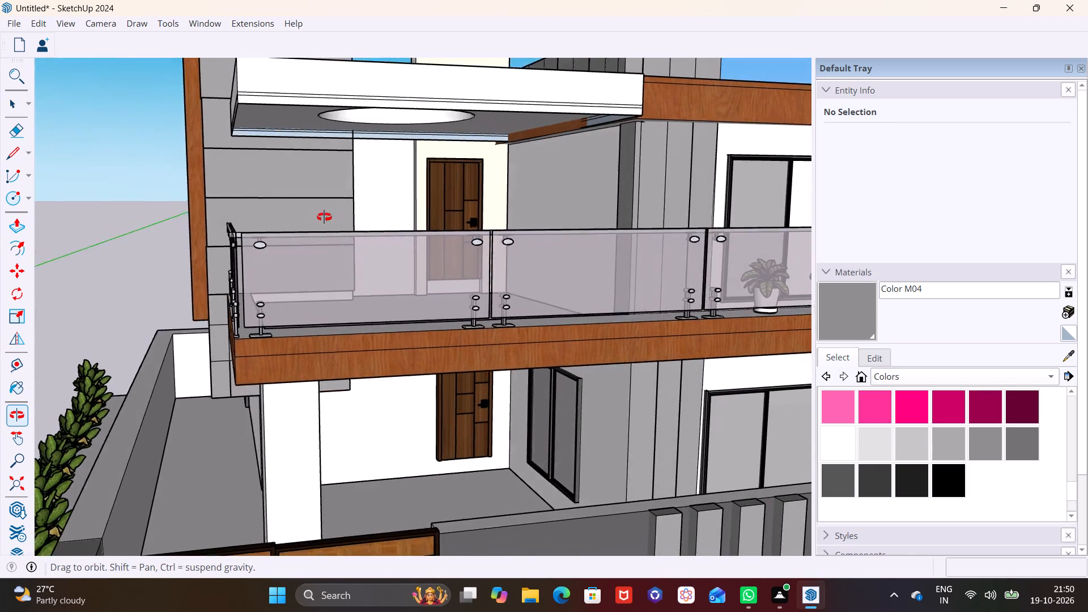
middle_click_drag(324, 217, 281, 260)
scroll(283, 266, "up", 4)
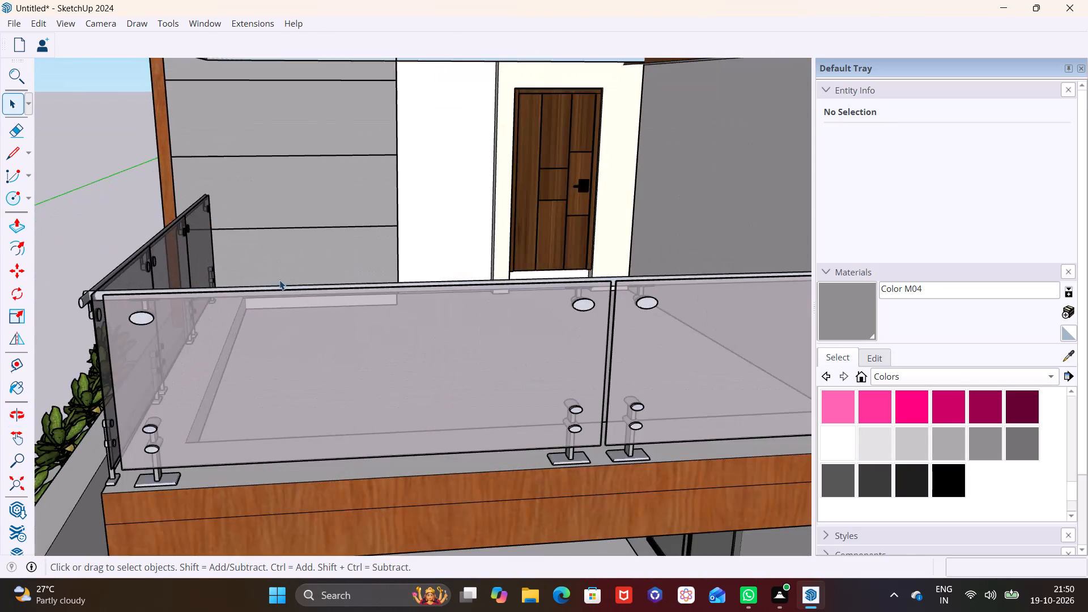
middle_click_drag(278, 286, 286, 398)
scroll(282, 410, "up", 1)
middle_click_drag(280, 410, 284, 305)
middle_click_drag(316, 291, 309, 297)
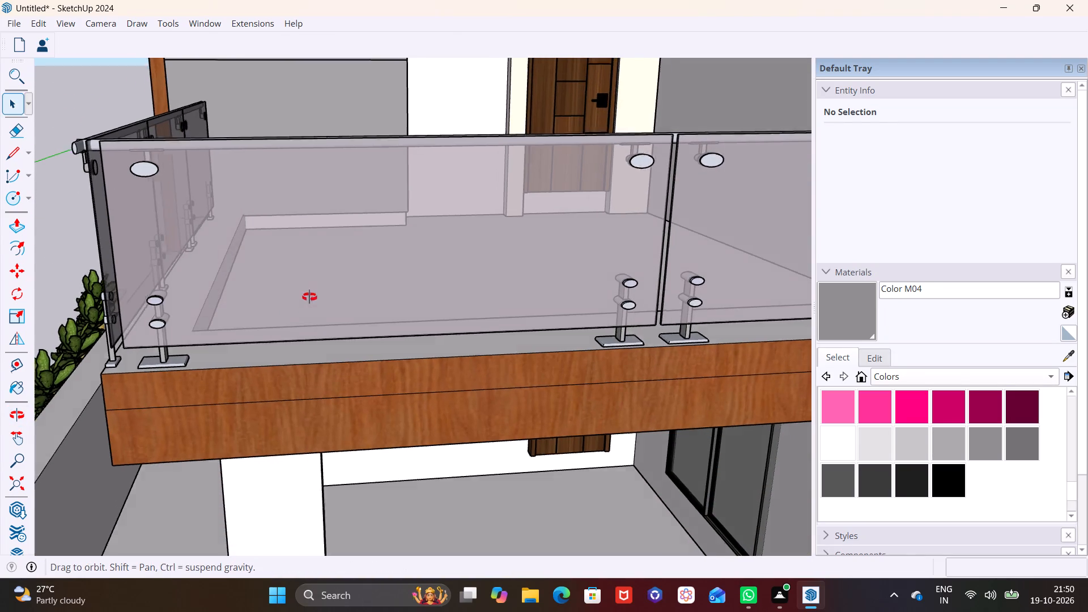
middle_click_drag(309, 297, 297, 429)
middle_click_drag(301, 281, 270, 364)
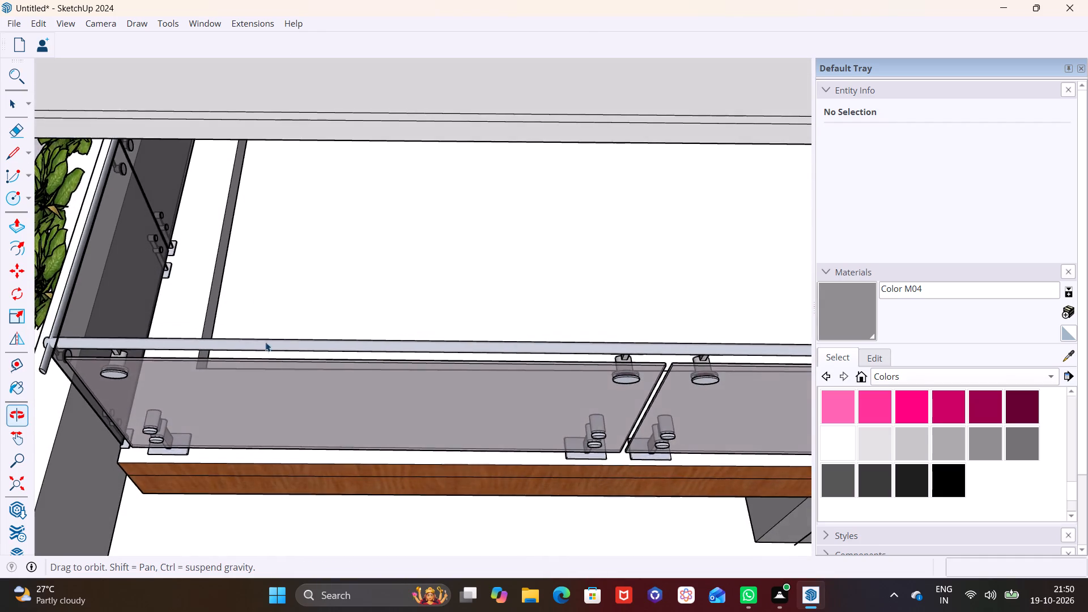
scroll(260, 299, "up", 2)
middle_click_drag(264, 298, 266, 267)
middle_click_drag(289, 280, 285, 308)
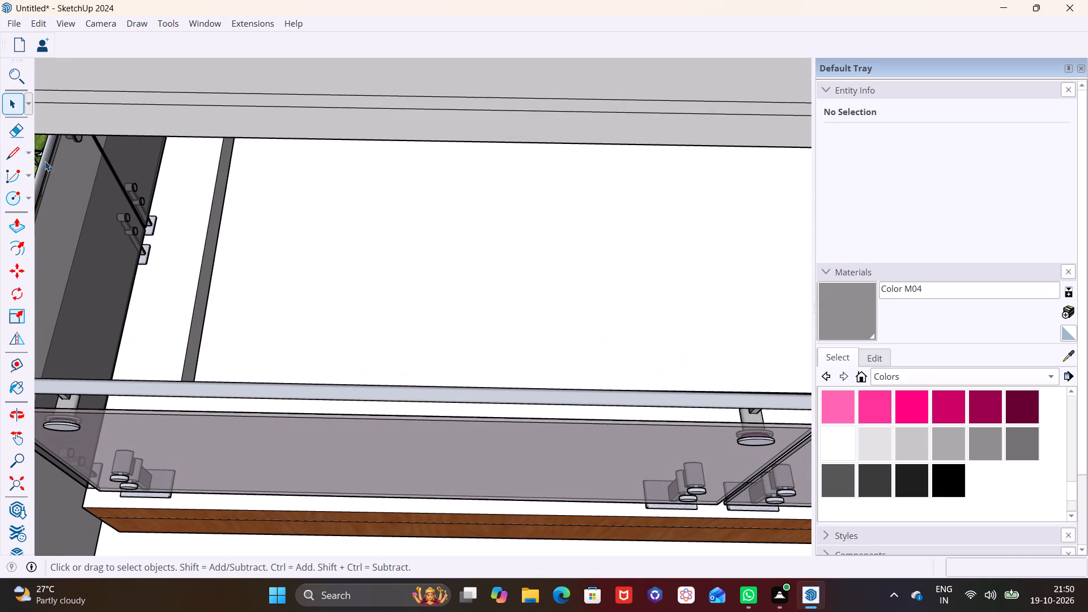
left_click(31, 198)
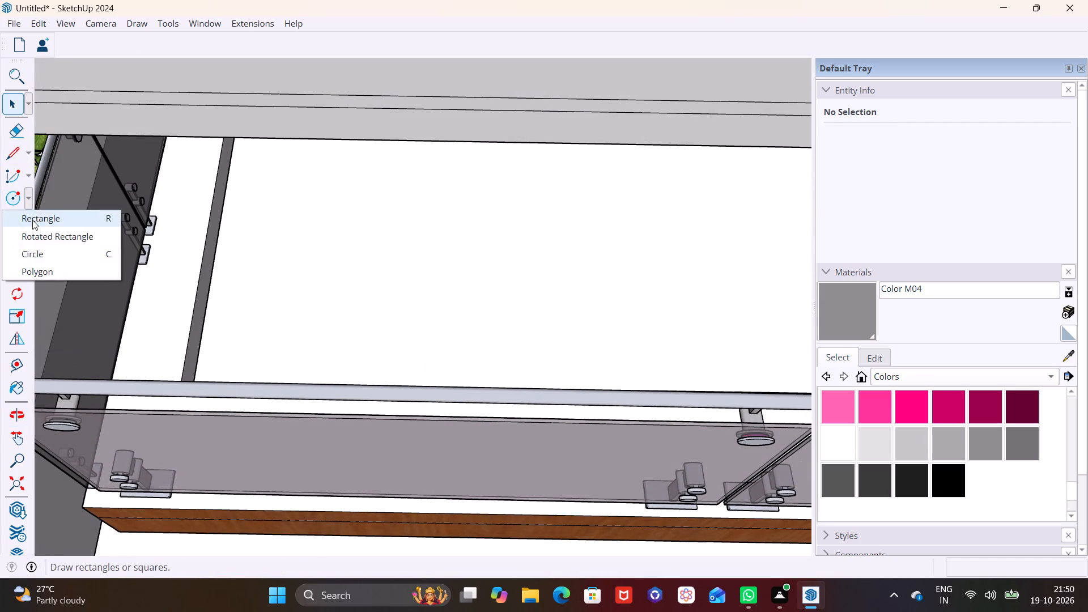
left_click(32, 220)
left_click(258, 291)
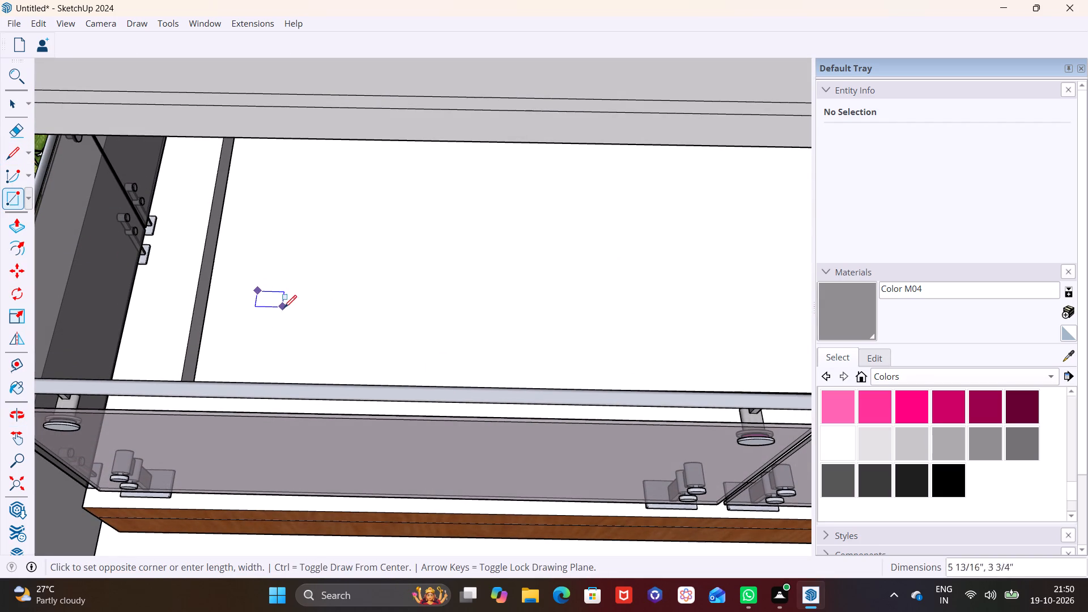
left_click(314, 341)
key("space")
Pull the rectangle on the balcony floor up into a column in several passes, the last adding about 1' 7 5/16".
left_click(293, 323)
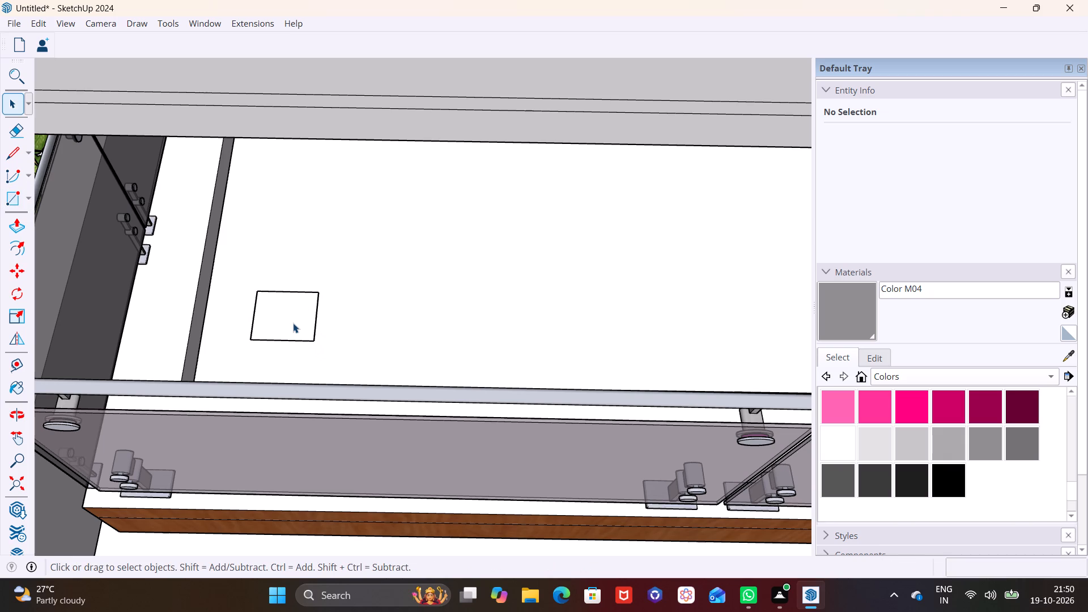
double_click(293, 322)
left_click(290, 321)
left_click(280, 319)
left_click(274, 320)
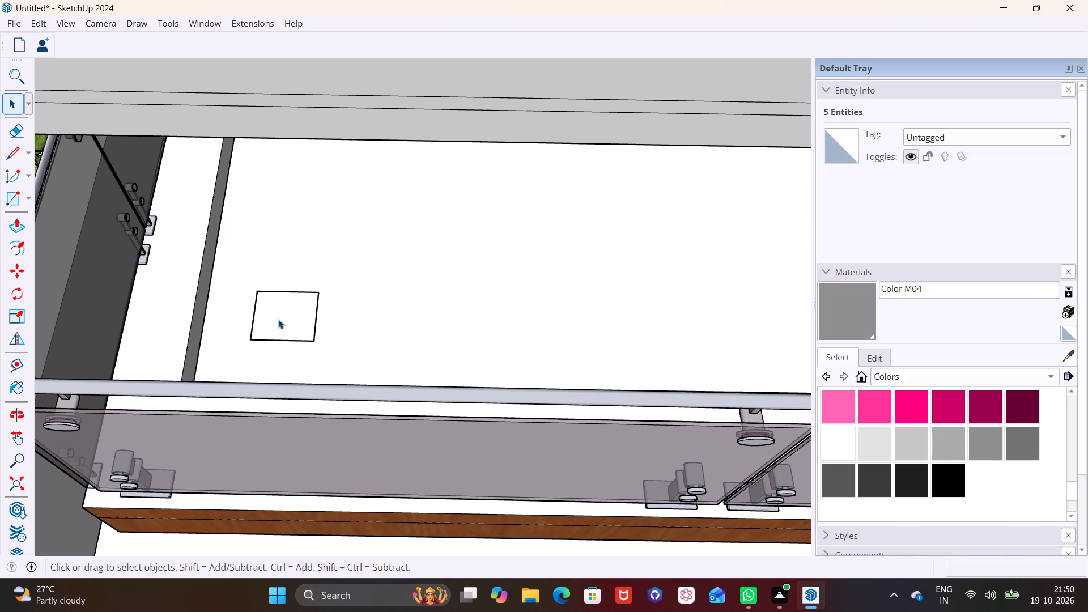
left_click(278, 319)
left_click(11, 223)
left_click_drag(279, 314, 281, 308)
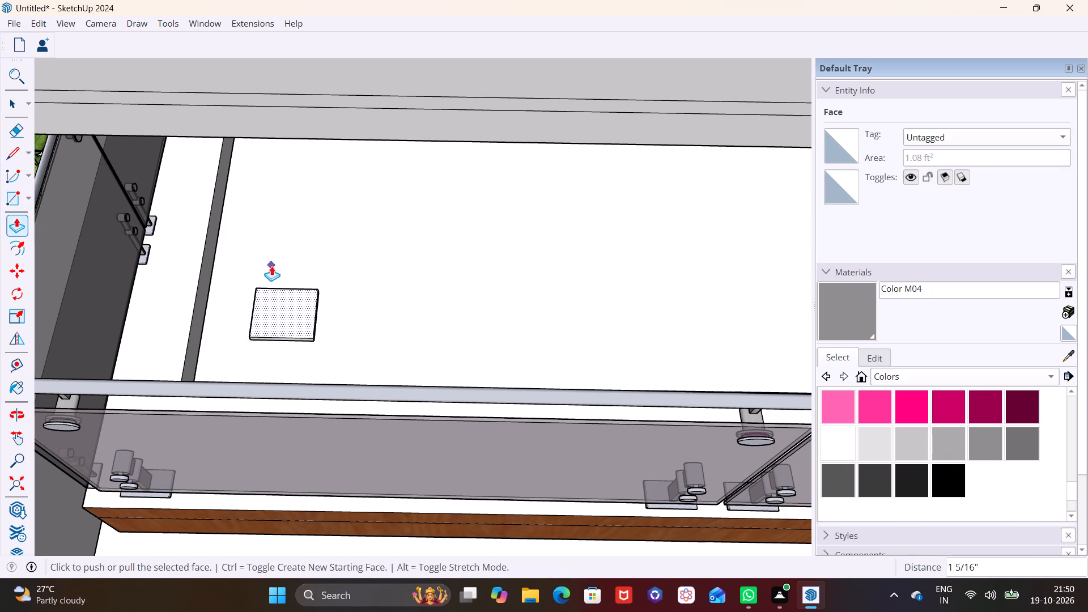
left_click(281, 297)
left_click_drag(282, 309, 282, 286)
left_click(270, 210)
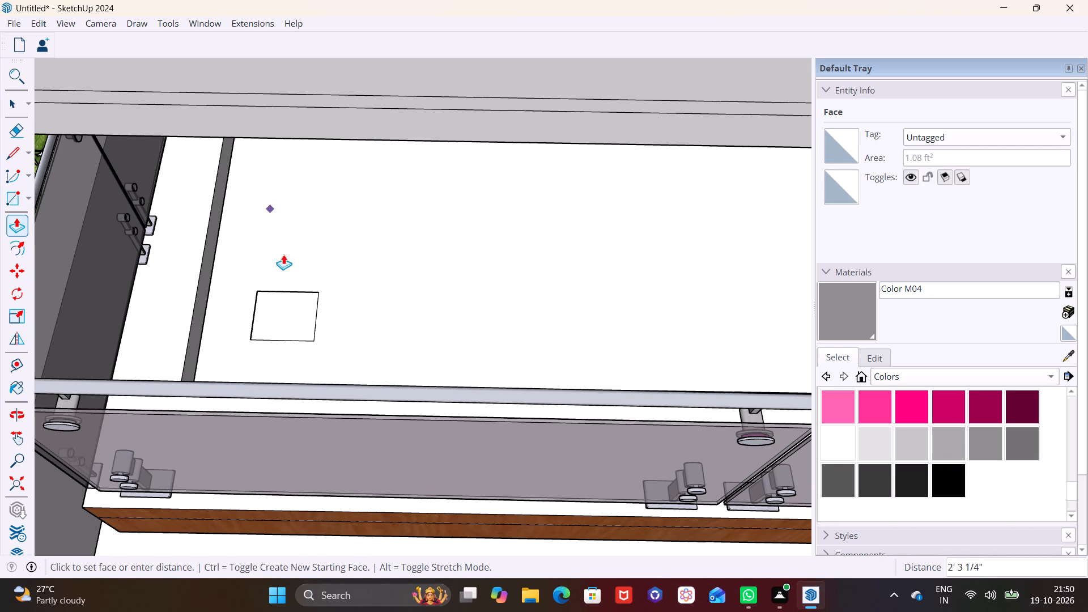
left_click(256, 188)
middle_click_drag(282, 279, 313, 272)
left_click_drag(274, 273, 260, 237)
left_click(238, 166)
left_click(237, 120)
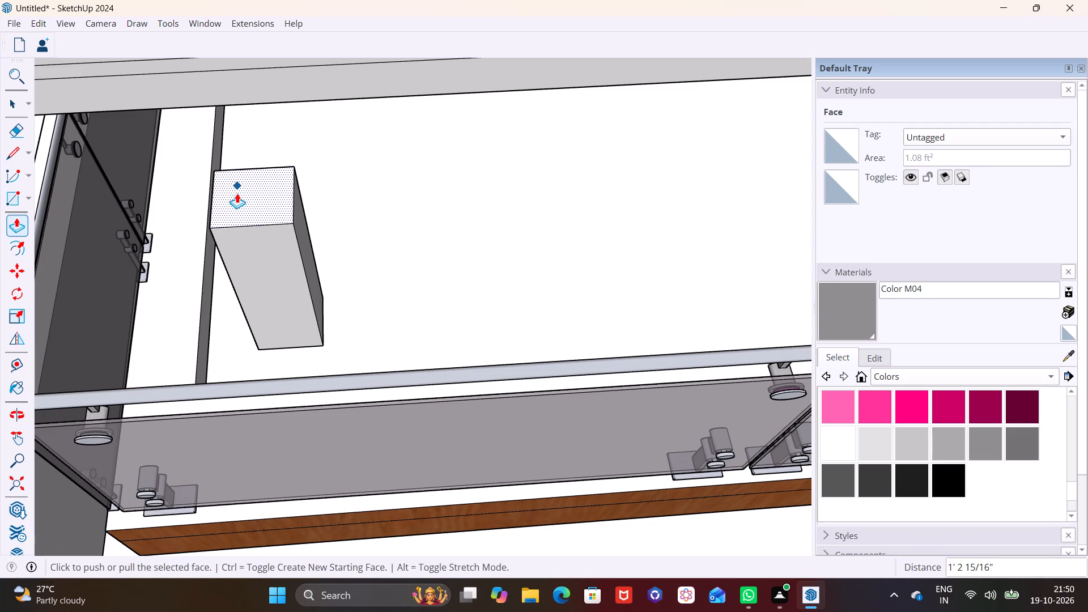
left_click_drag(238, 195, 241, 184)
left_click(222, 129)
left_click(277, 133)
left_click(273, 122)
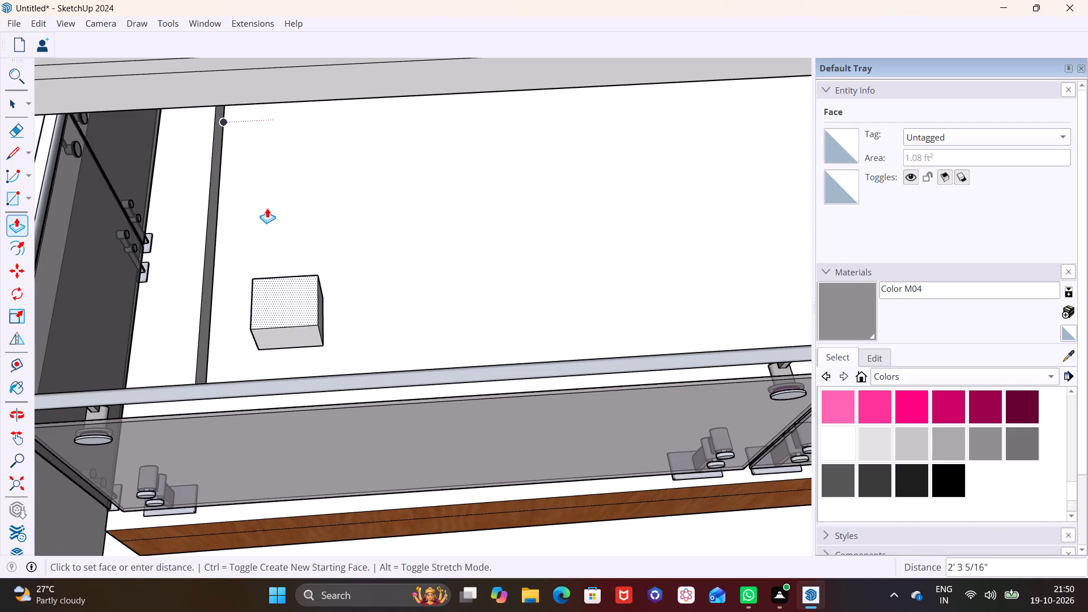
left_click(250, 125)
left_click_drag(252, 215, 253, 200)
left_click(231, 155)
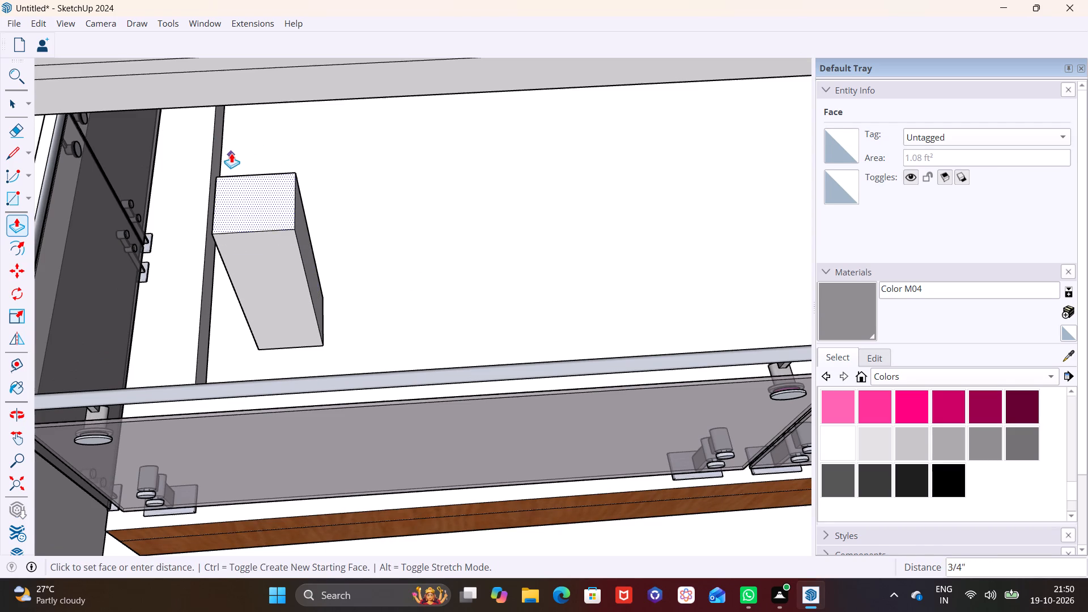
left_click(215, 96)
Pull the column's top face further up until it is close to the canopy slab's underside.
middle_click_drag(228, 150, 333, 64)
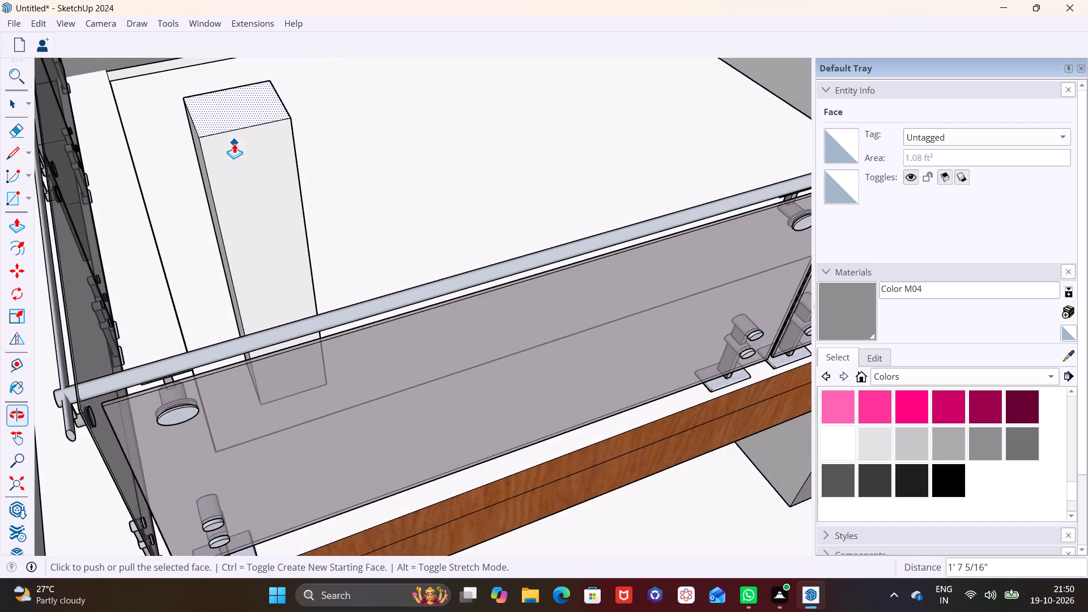
scroll(239, 161, "down", 5)
middle_click_drag(239, 189, 248, 89)
middle_click_drag(248, 96, 250, 444)
middle_click_drag(265, 365, 263, 320)
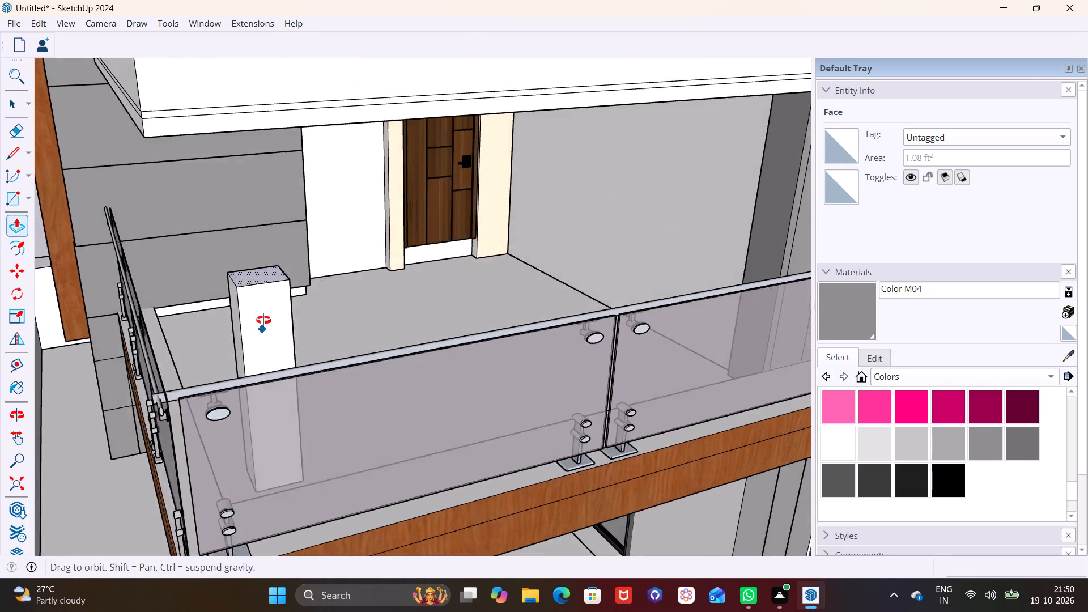
middle_click_drag(263, 320, 266, 328)
left_click(253, 257)
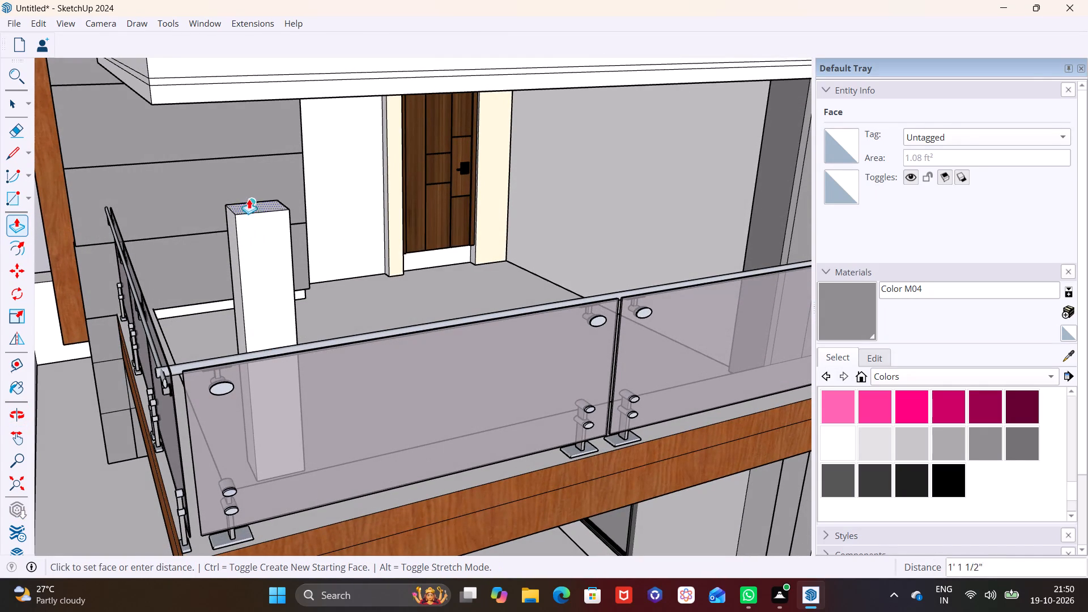
left_click(236, 92)
key("space")
left_click(380, 275)
Extend the column's top face across the remaining gap to meet the canopy slab.
scroll(378, 300, "down", 2)
middle_click_drag(364, 303, 305, 251)
scroll(237, 147, "up", 5)
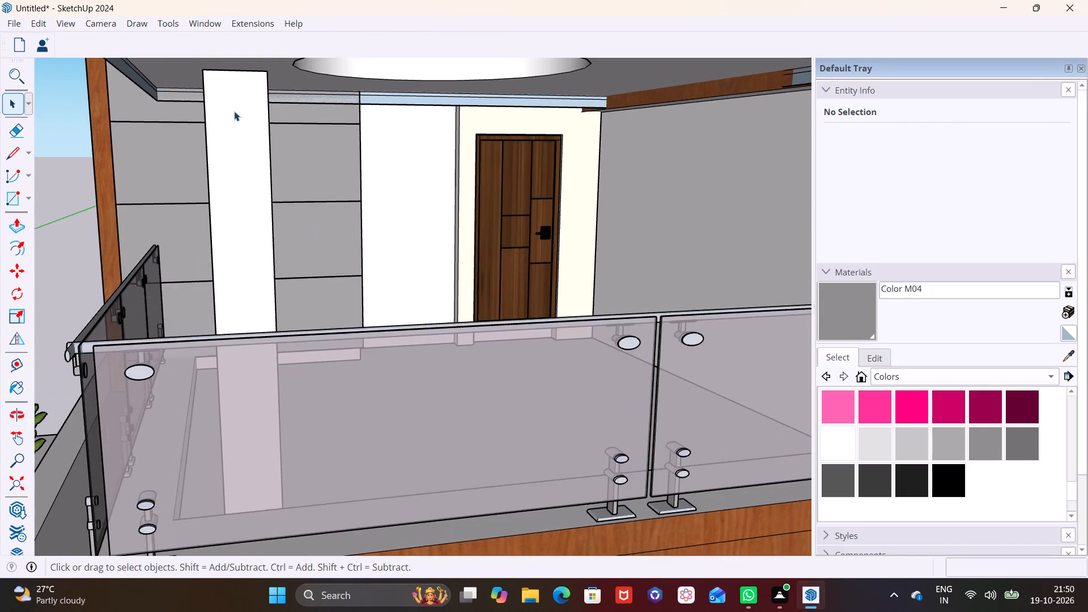
middle_click_drag(248, 101, 366, 136)
scroll(363, 138, "down", 7)
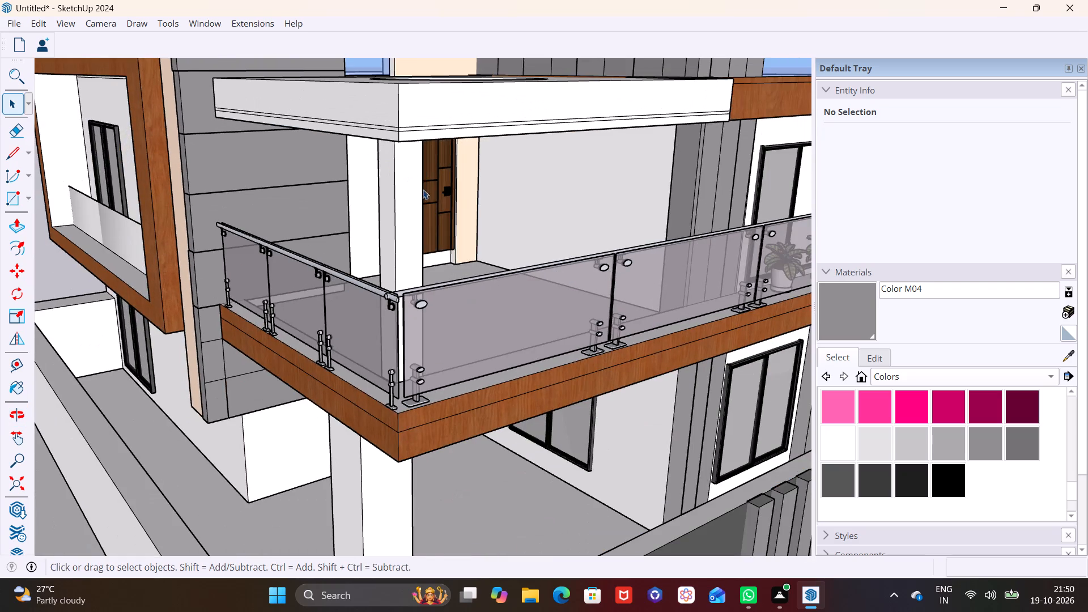
scroll(423, 189, "down", 4)
middle_click_drag(419, 219, 334, 127)
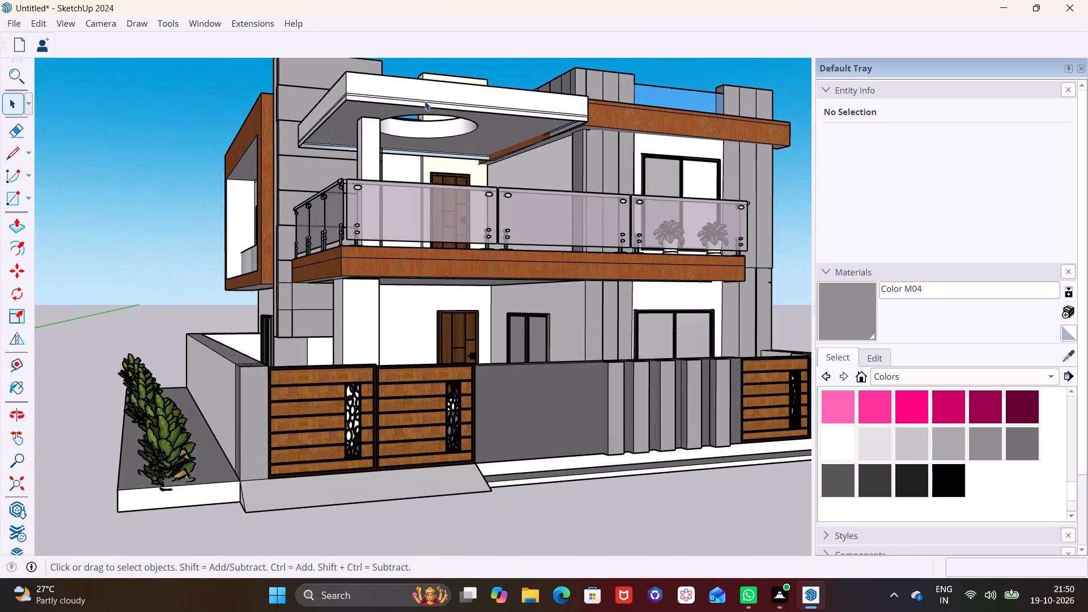
scroll(422, 101, "up", 12)
middle_click_drag(357, 119, 360, 162)
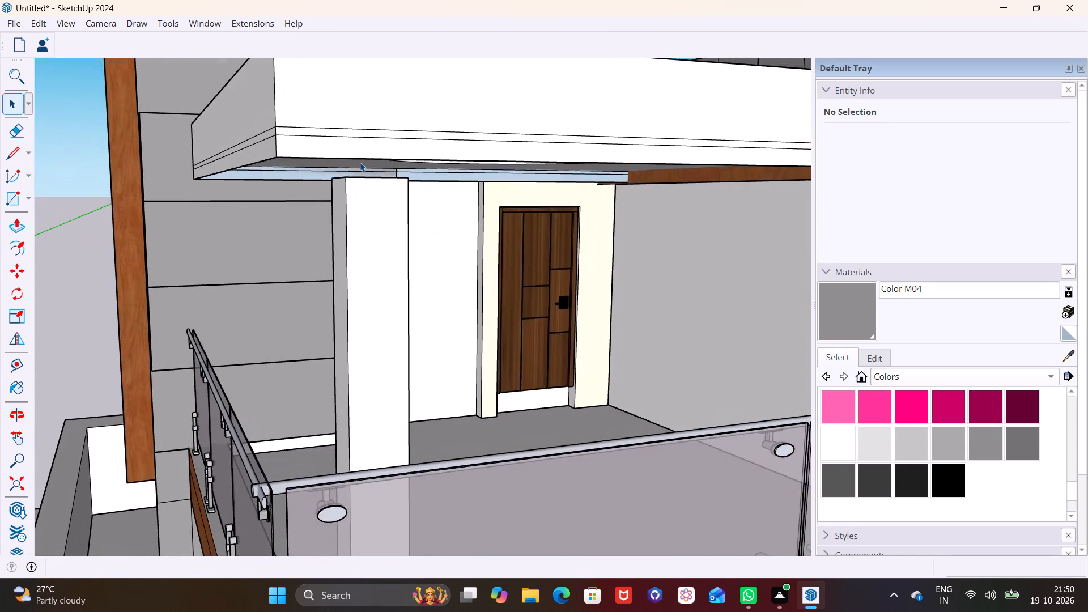
scroll(360, 162, "up", 6)
middle_click_drag(368, 181, 359, 182)
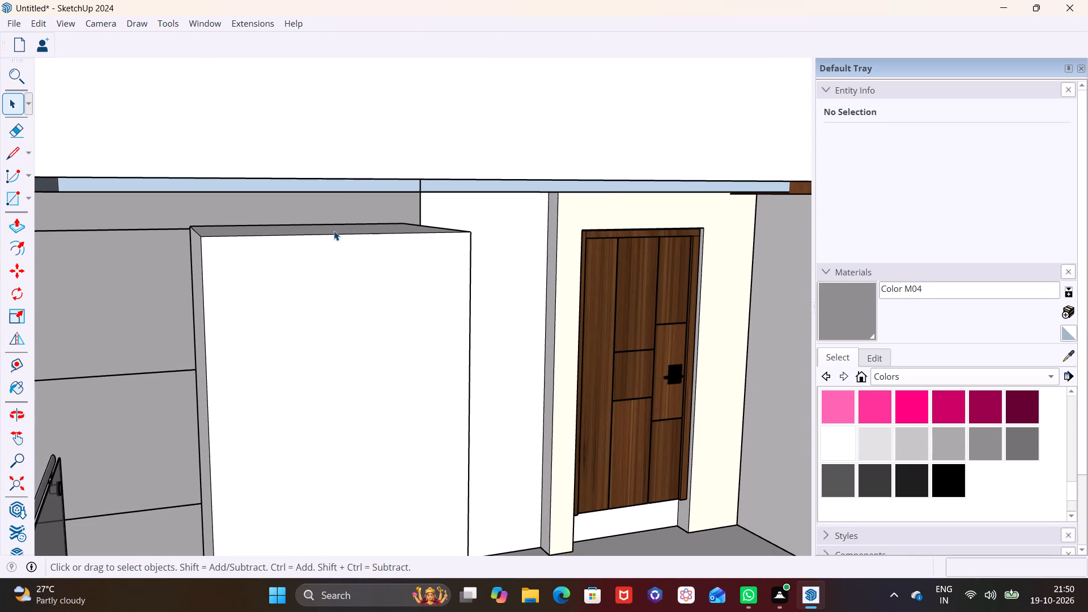
left_click(334, 231)
left_click(16, 222)
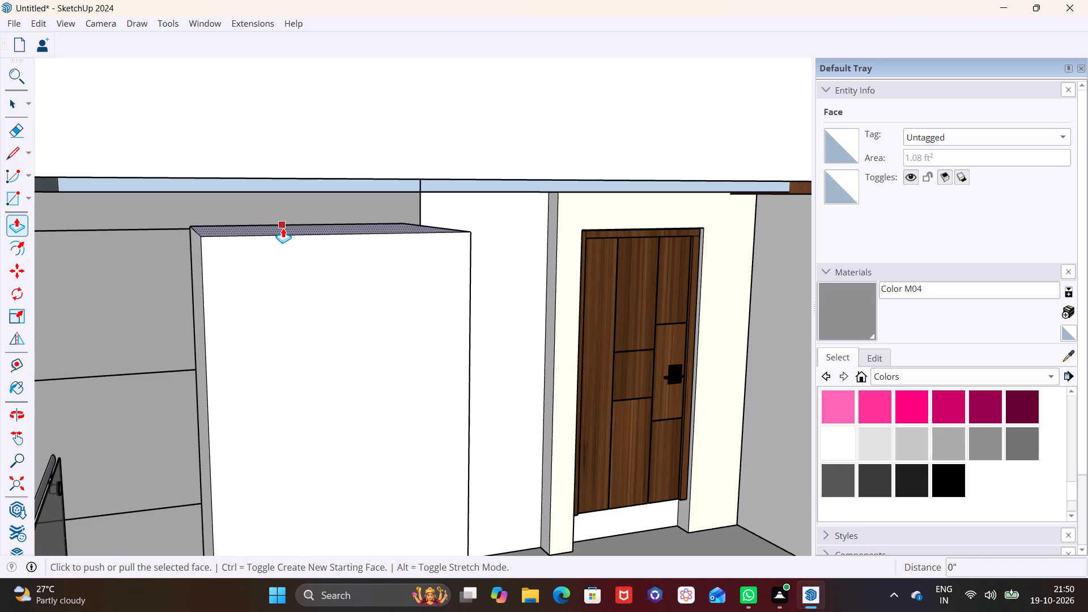
left_click(283, 228)
left_click(288, 229)
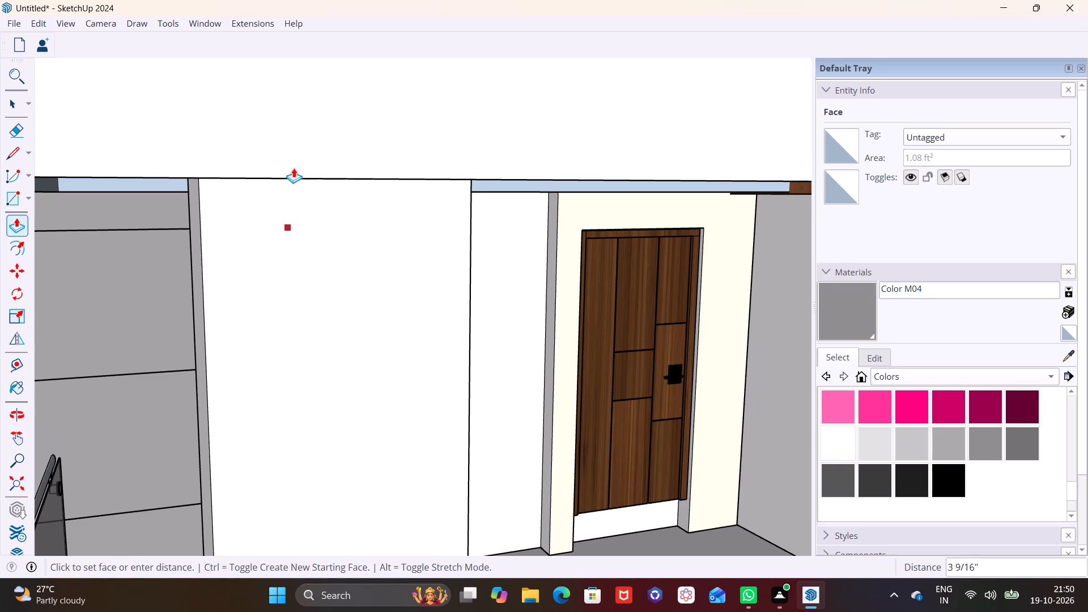
left_click(294, 165)
key("space")
left_click(509, 300)
Examine the column, the canopy and the whole front elevation of the house from several angles and distances.
scroll(505, 302, "down", 7)
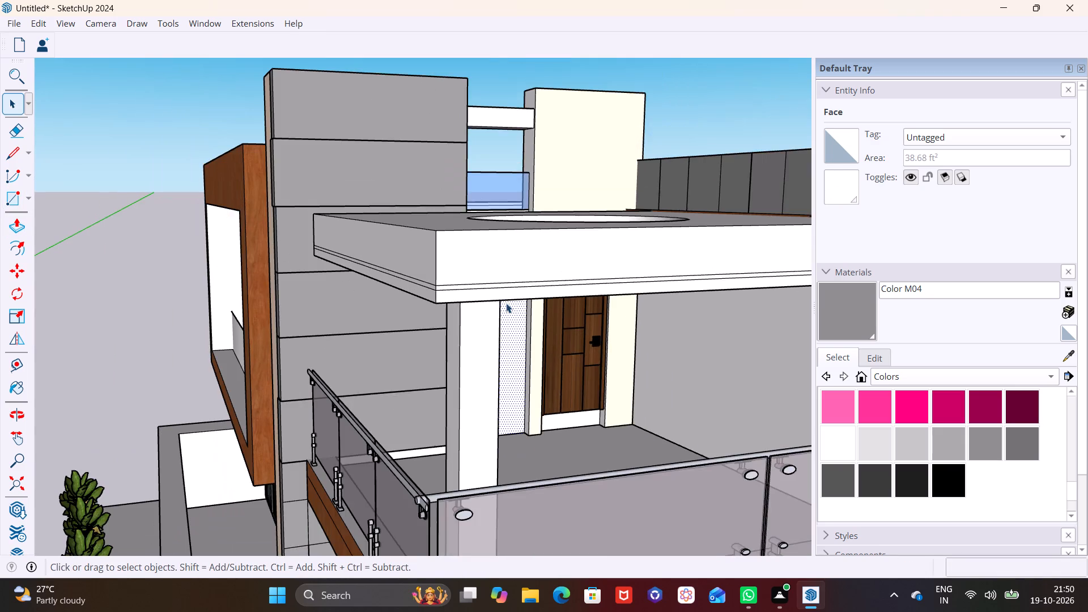
scroll(506, 303, "down", 1)
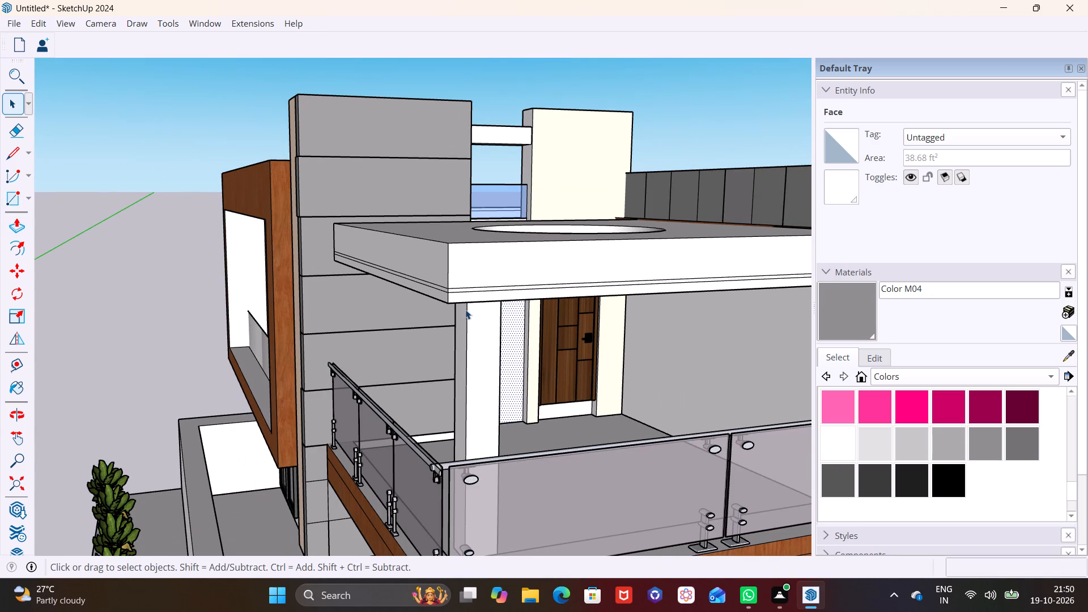
middle_click_drag(465, 310, 415, 308)
scroll(453, 306, "down", 5)
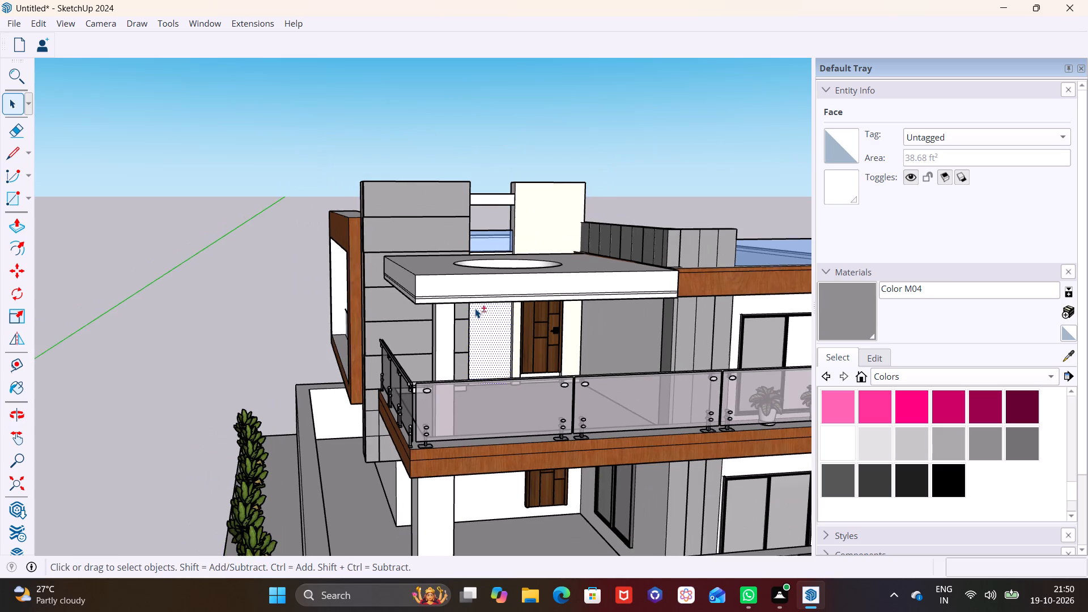
middle_click_drag(474, 308, 396, 265, "shift")
middle_click_drag(455, 266, 483, 197)
scroll(479, 236, "down", 5)
middle_click_drag(483, 276, 478, 276, "shift")
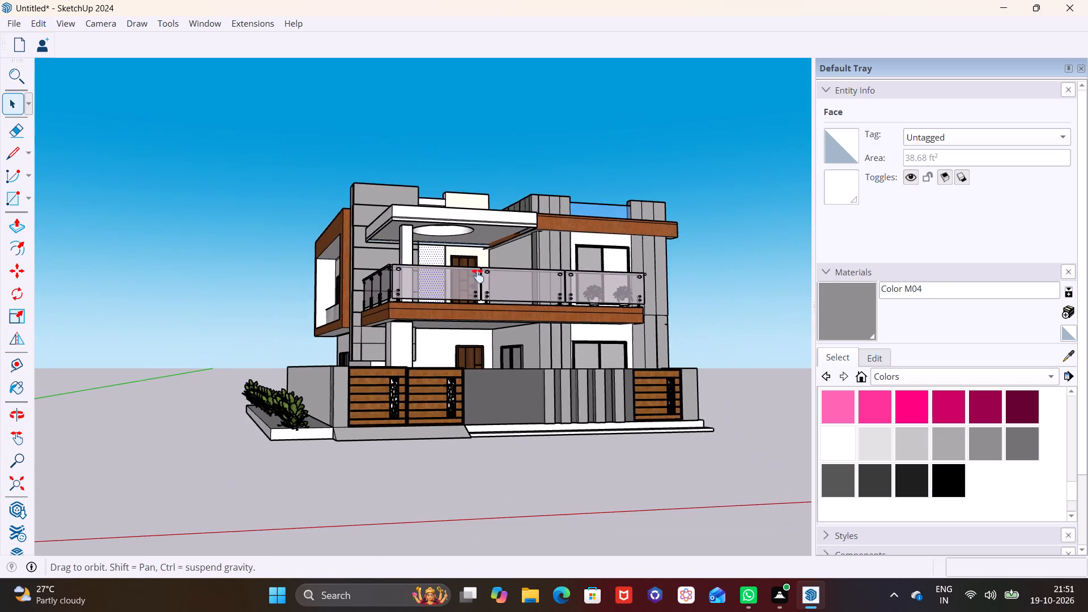
middle_click_drag(478, 276, 432, 321, "shift")
middle_click_drag(481, 350, 553, 359)
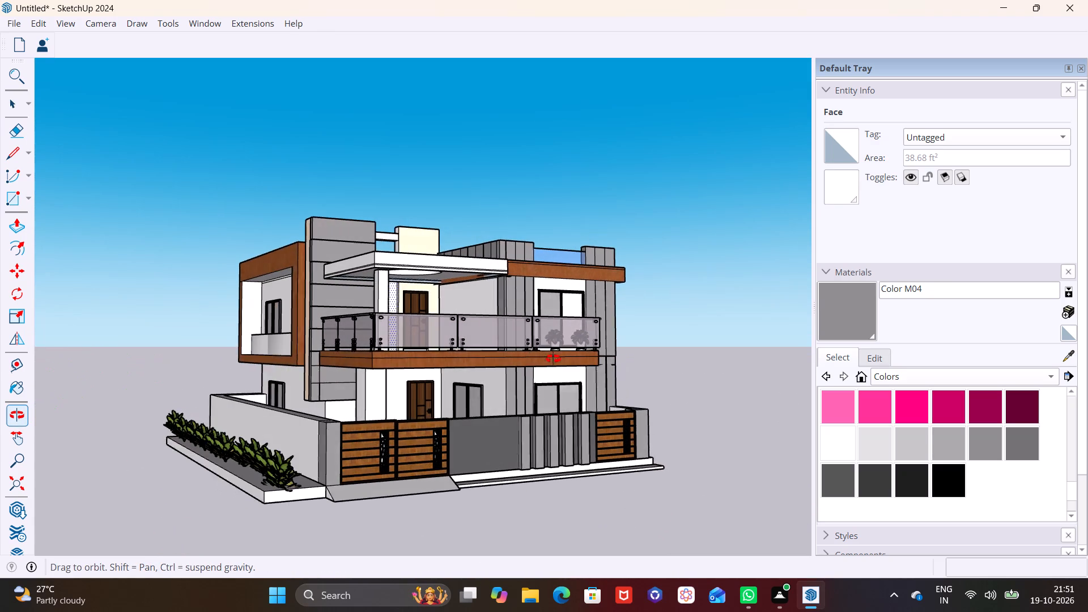
middle_click_drag(553, 359, 545, 385)
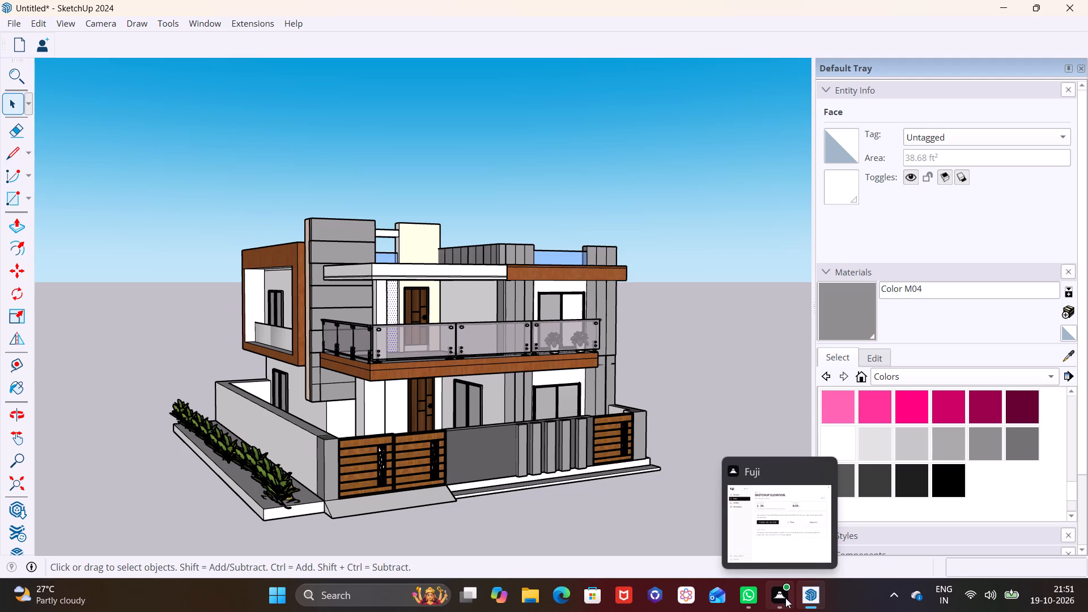
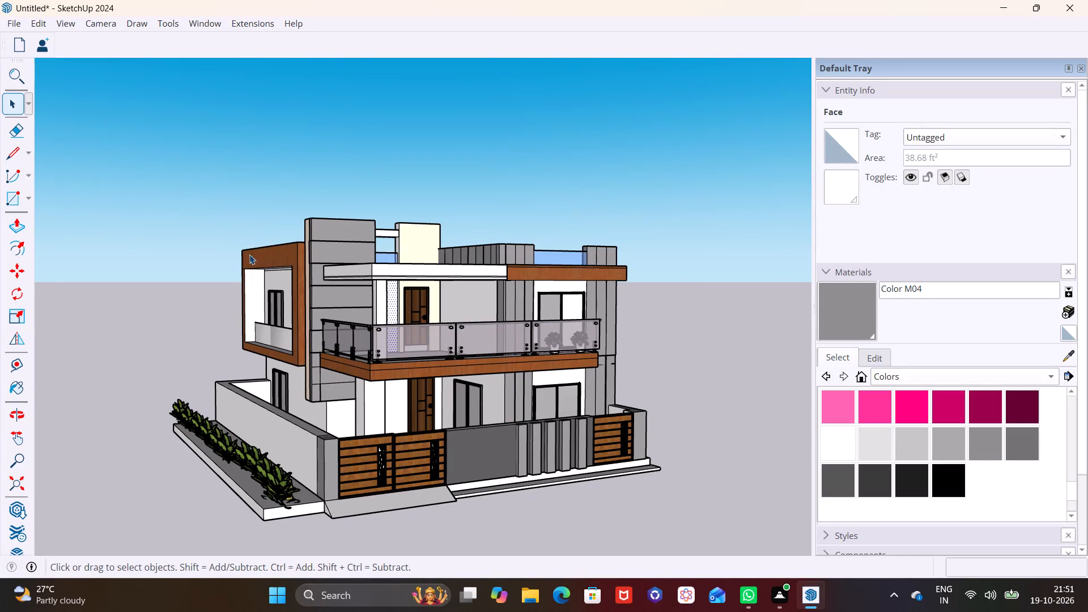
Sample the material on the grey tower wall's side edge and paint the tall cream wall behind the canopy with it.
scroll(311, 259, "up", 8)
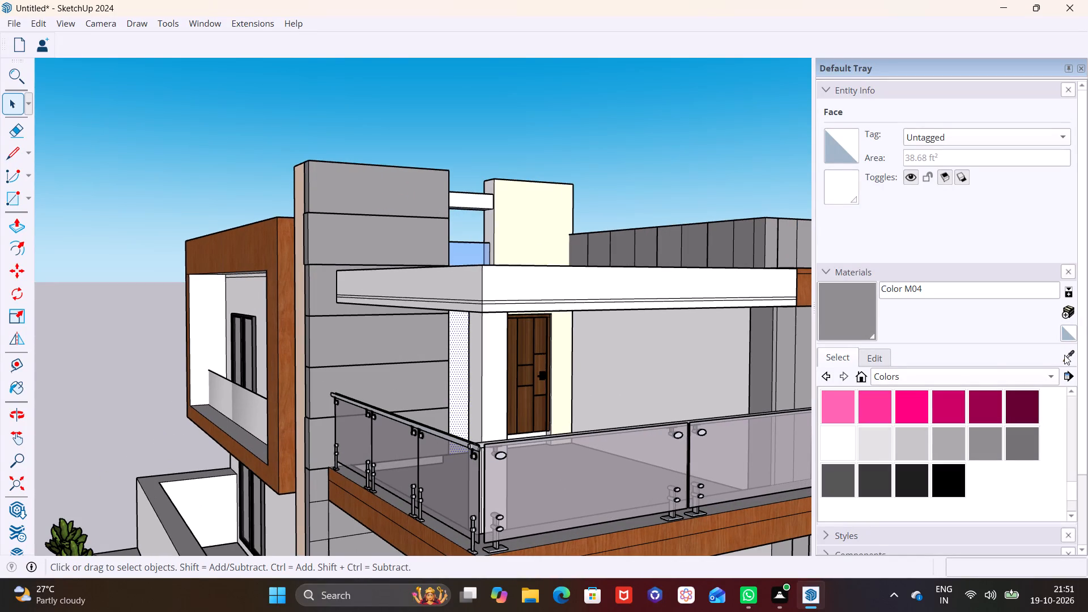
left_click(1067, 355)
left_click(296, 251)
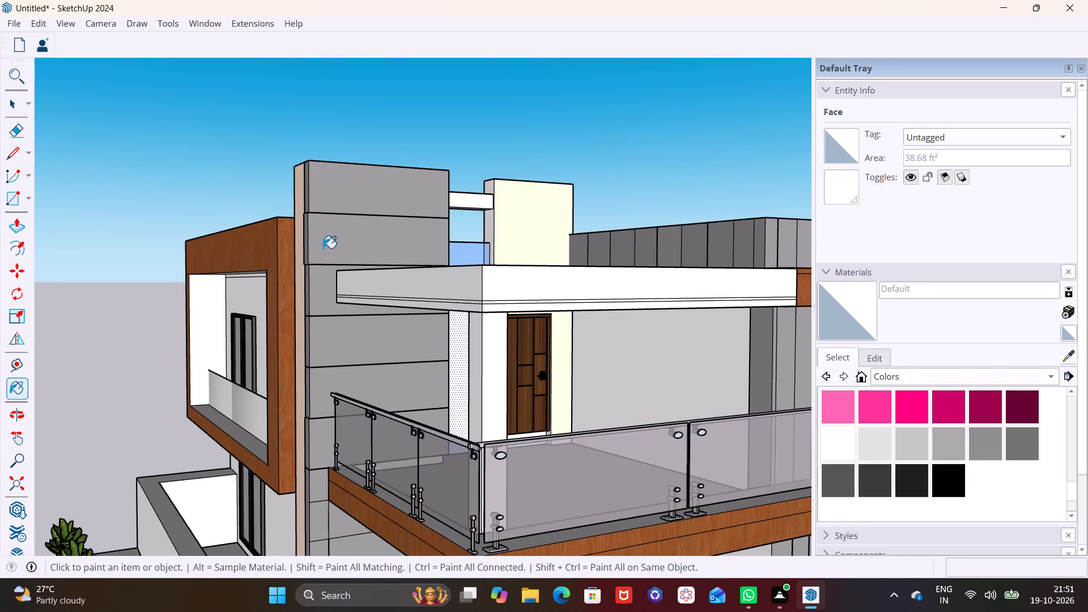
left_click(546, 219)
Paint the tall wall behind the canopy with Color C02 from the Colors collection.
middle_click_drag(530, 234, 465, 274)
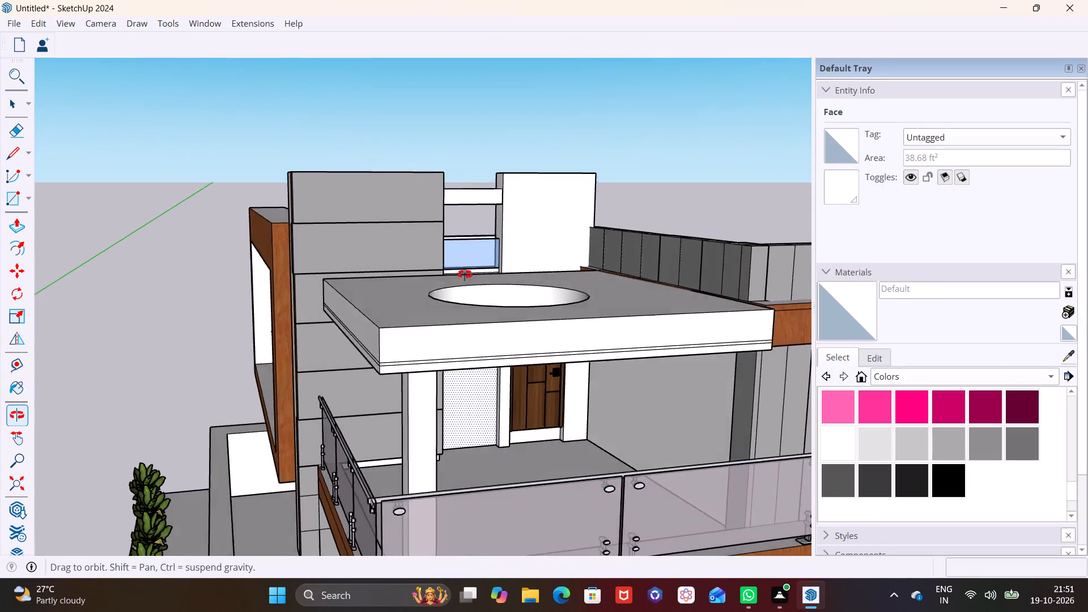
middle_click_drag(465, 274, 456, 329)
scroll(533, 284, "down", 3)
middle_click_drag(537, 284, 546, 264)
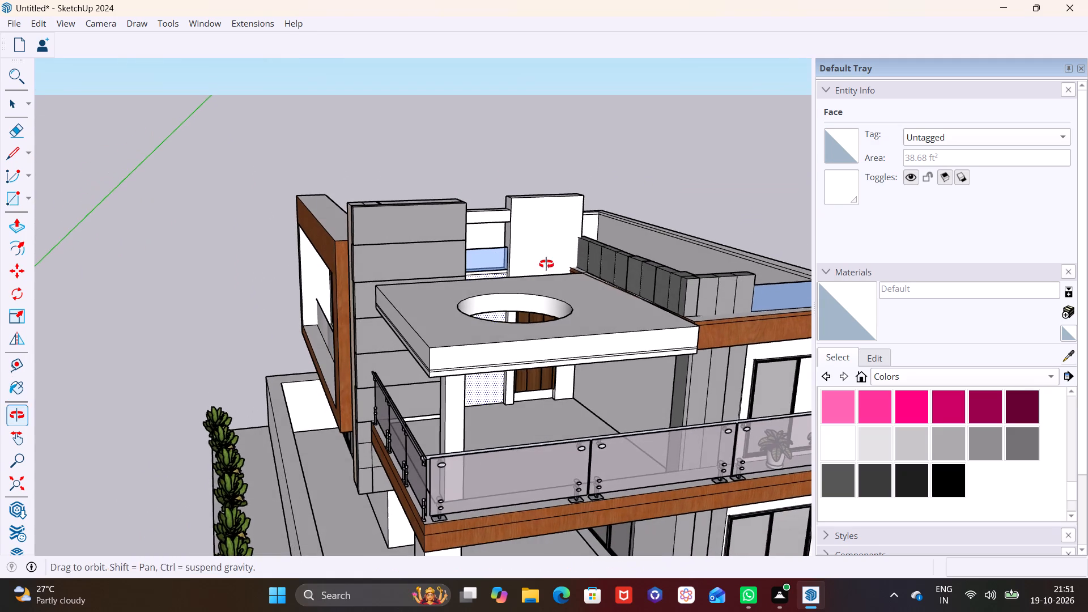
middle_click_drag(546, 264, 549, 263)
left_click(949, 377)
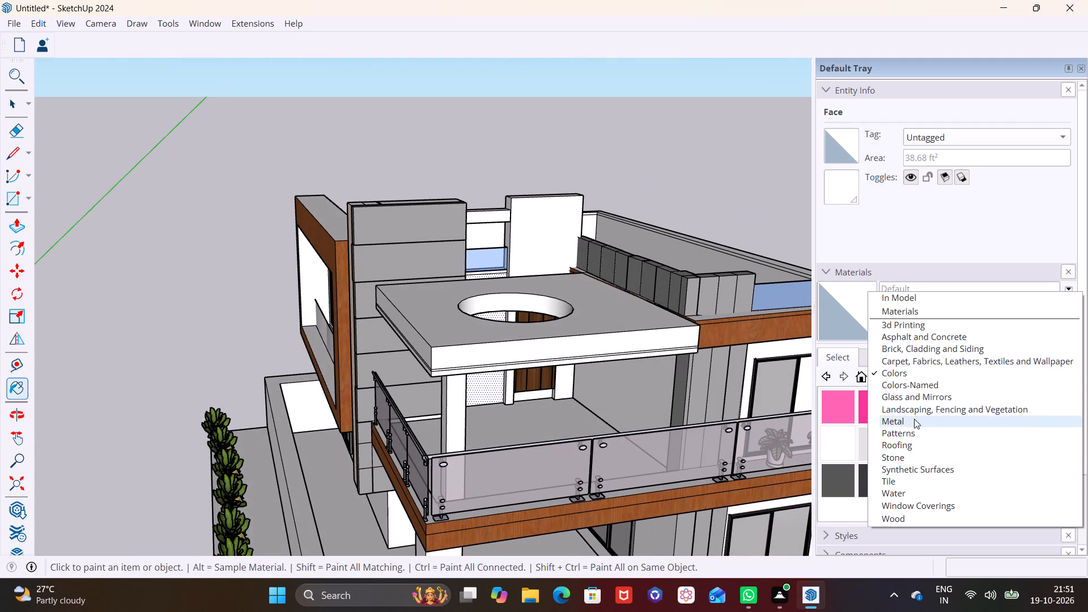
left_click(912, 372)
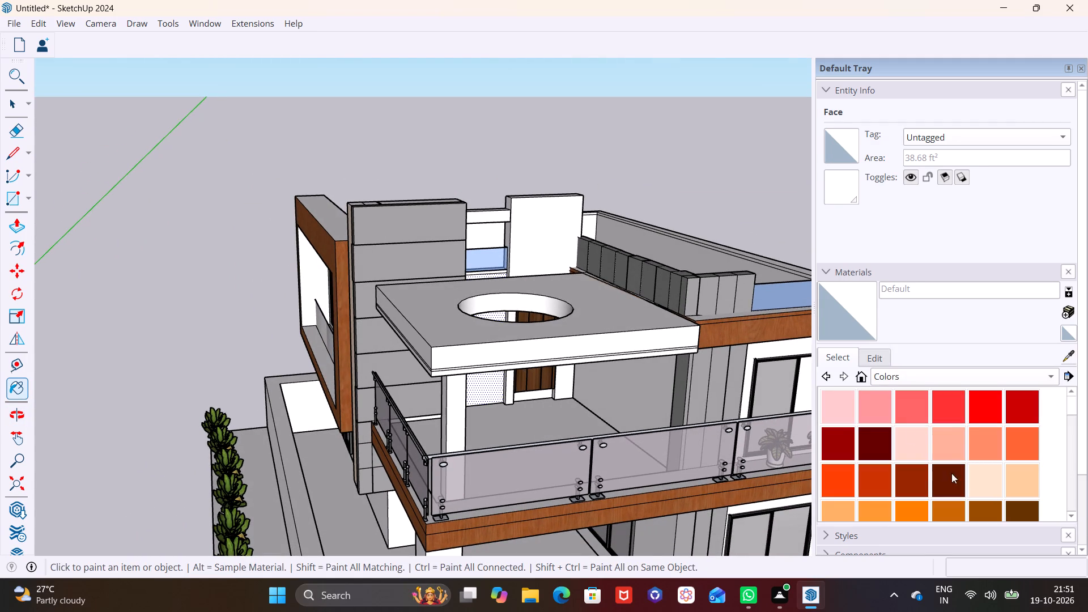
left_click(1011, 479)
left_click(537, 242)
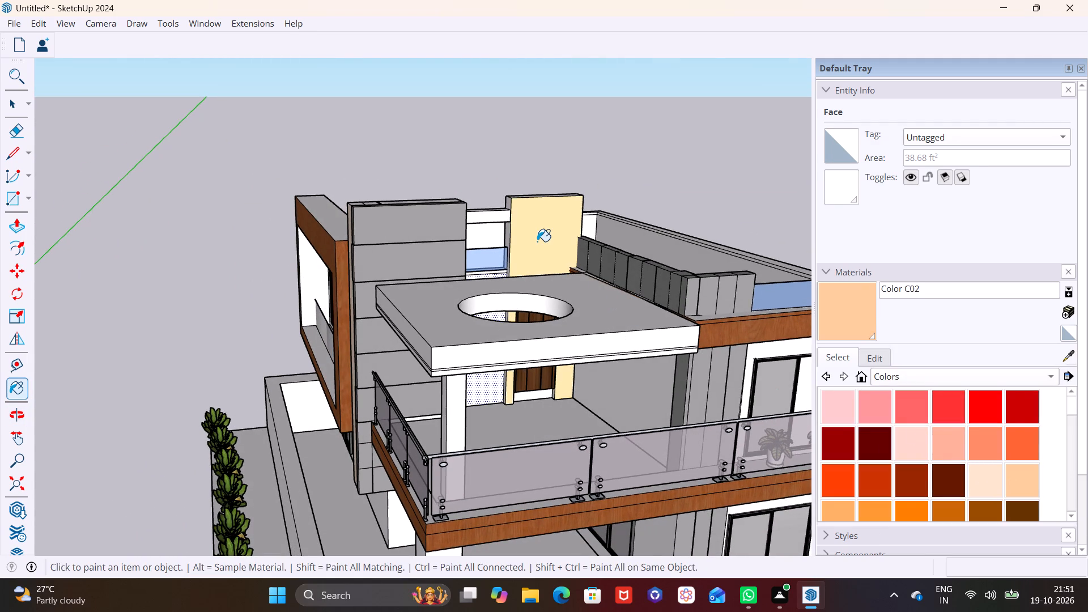
Paint the front and the narrow side face of the tall wall behind the canopy with Color C03.
left_click(833, 505)
left_click(555, 255)
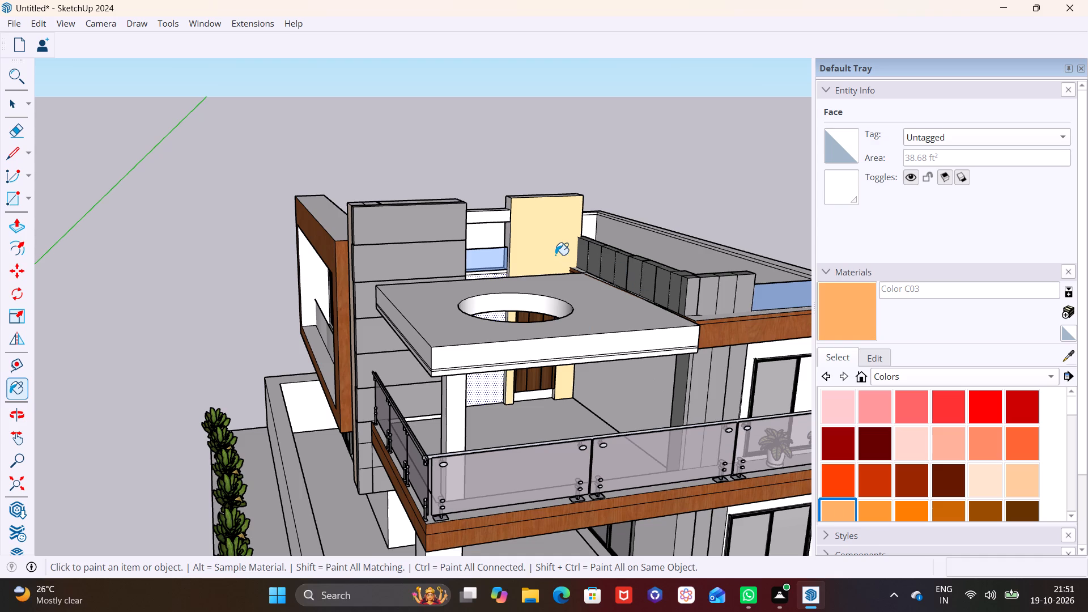
middle_click_drag(535, 240, 564, 236)
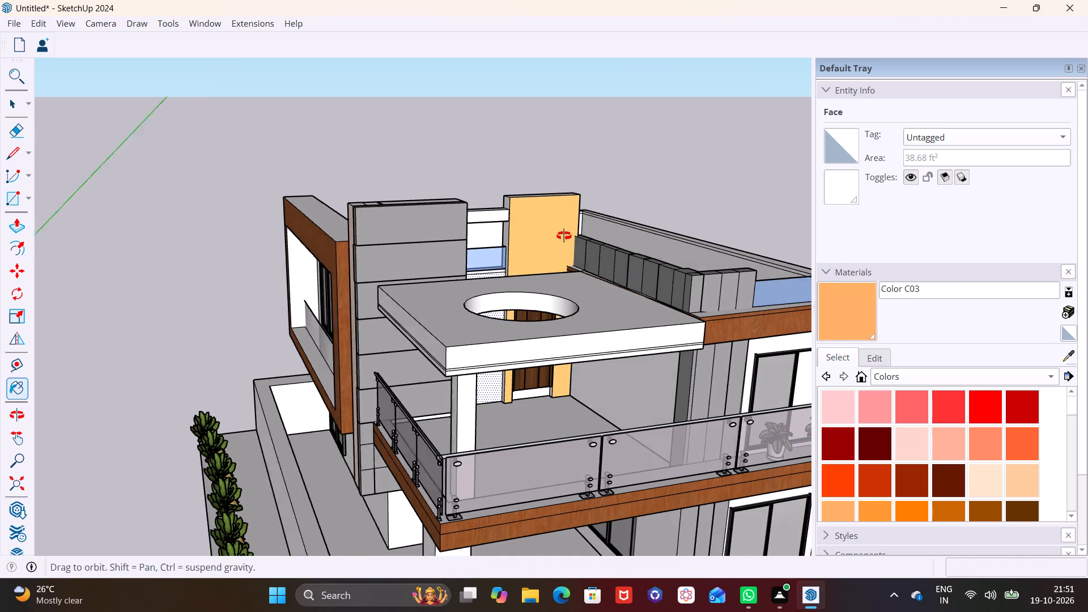
middle_click_drag(564, 236, 581, 233)
left_click(499, 232)
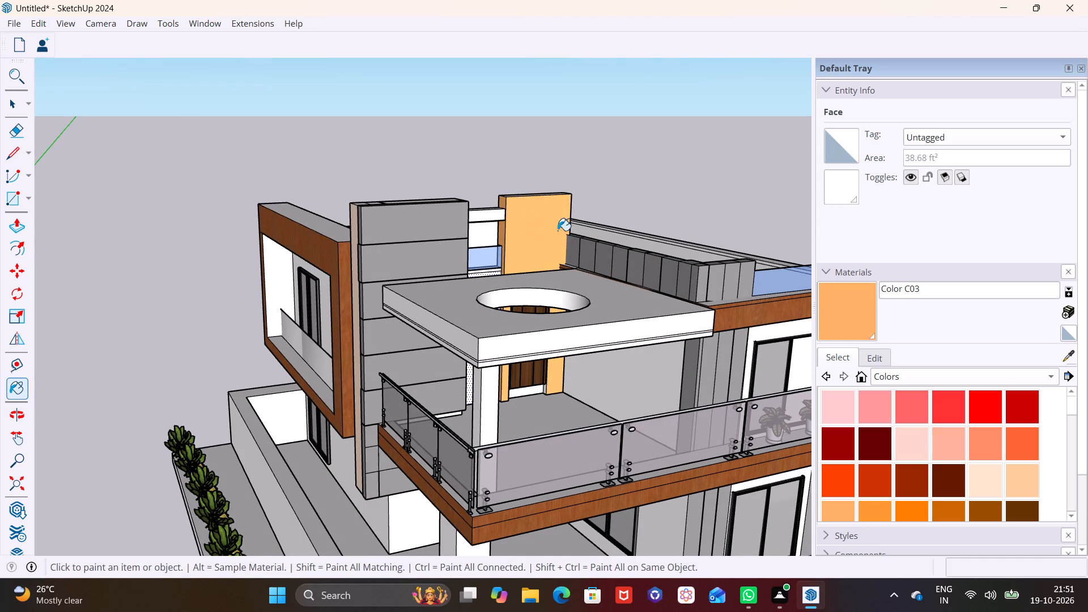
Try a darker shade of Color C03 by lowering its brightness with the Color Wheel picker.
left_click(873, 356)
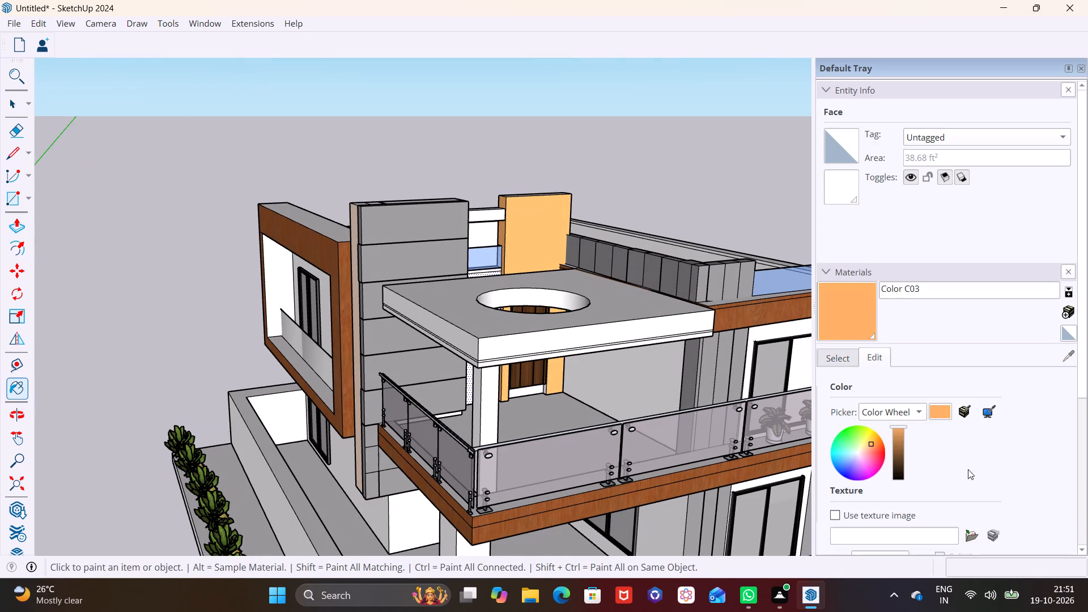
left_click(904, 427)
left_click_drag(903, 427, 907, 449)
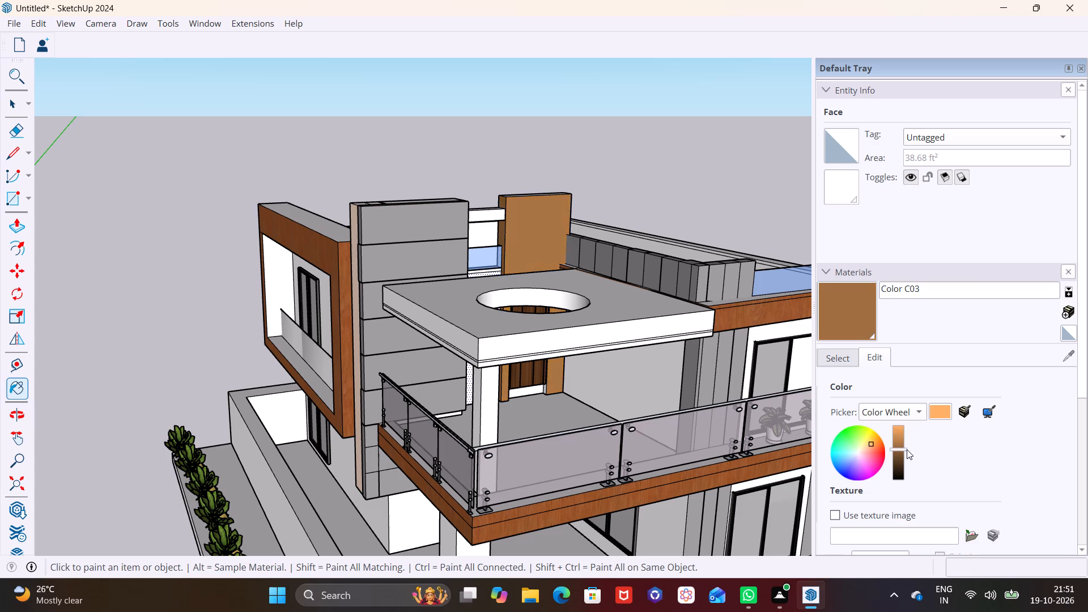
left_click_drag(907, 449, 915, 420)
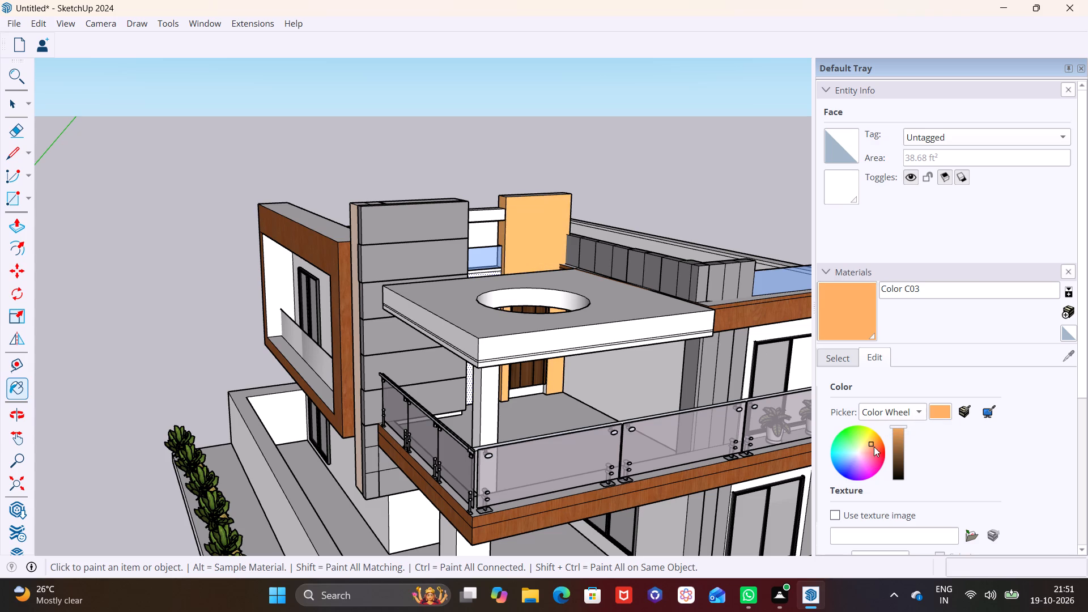
Adjust Color C03 with the HSB picker to a pale peach, setting saturation to 29 and brightness to 100.
left_click(918, 408)
left_click(881, 448)
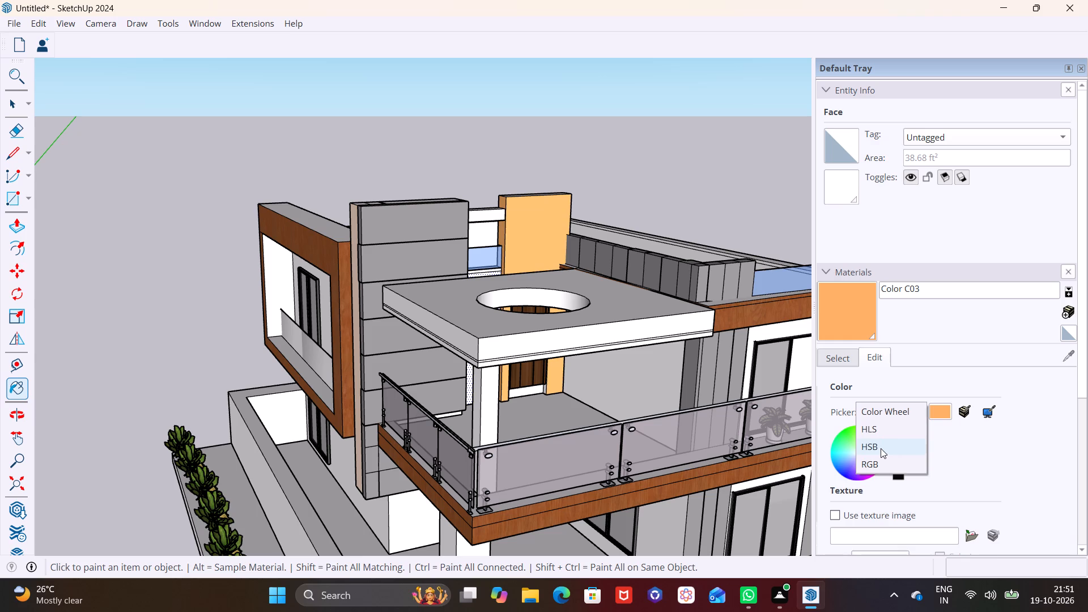
left_click_drag(911, 467, 884, 468)
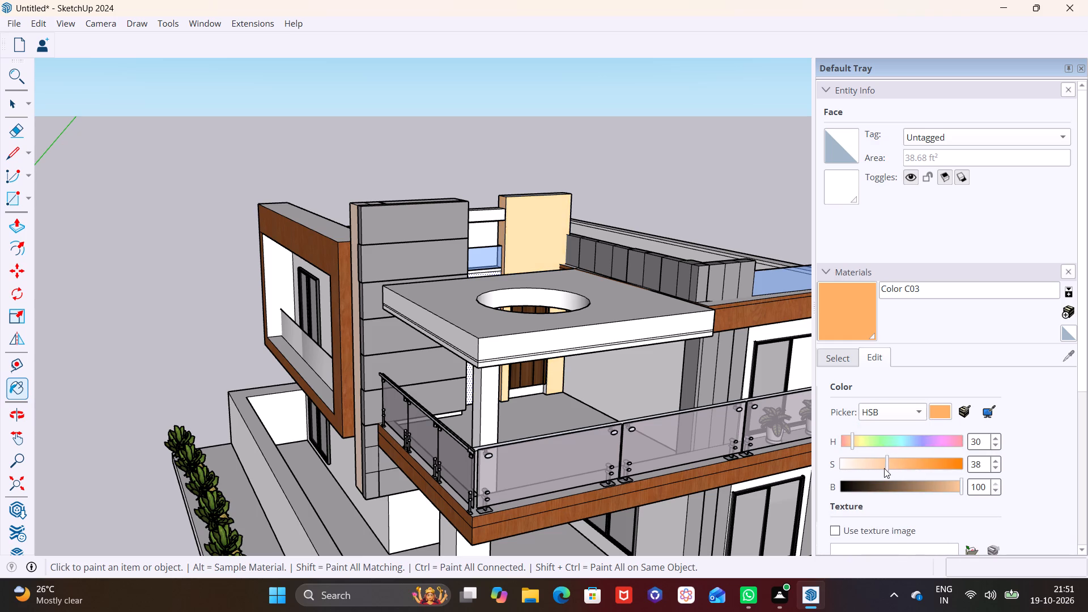
left_click_drag(884, 468, 883, 468)
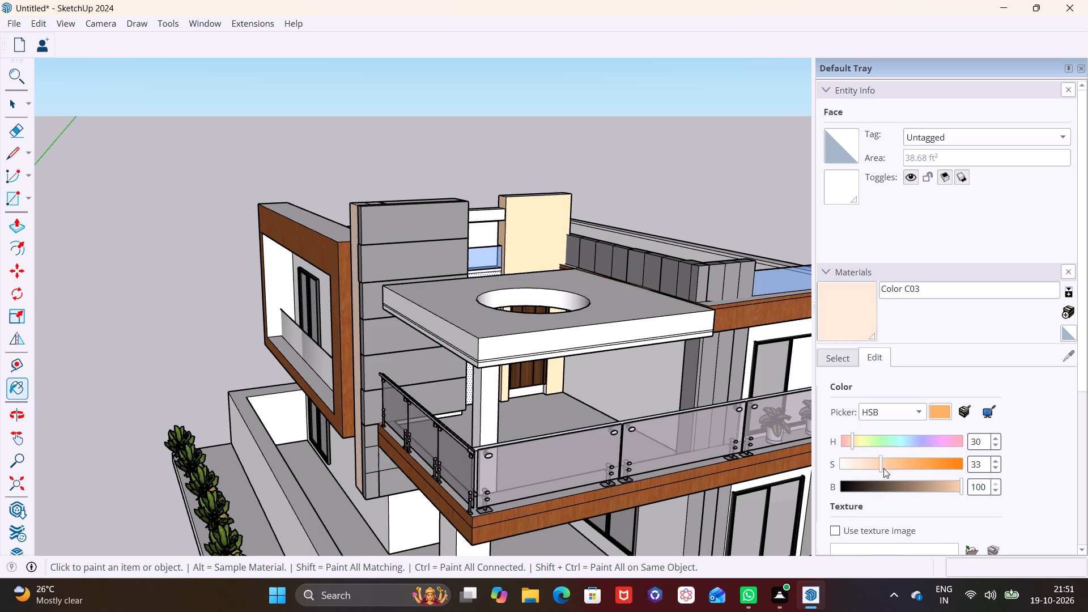
left_click_drag(883, 468, 906, 465)
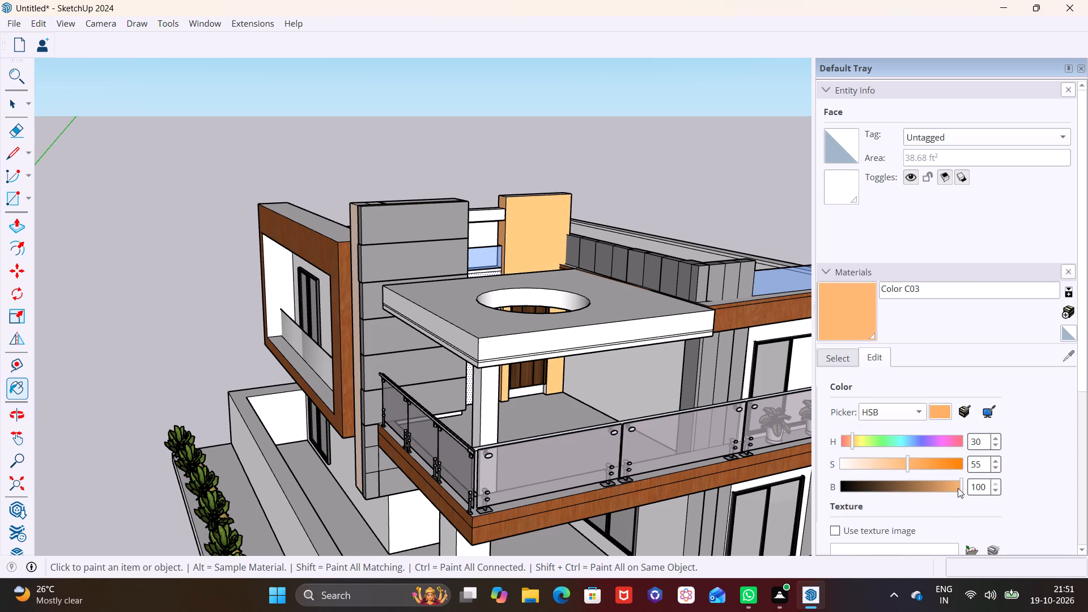
left_click_drag(960, 487, 941, 488)
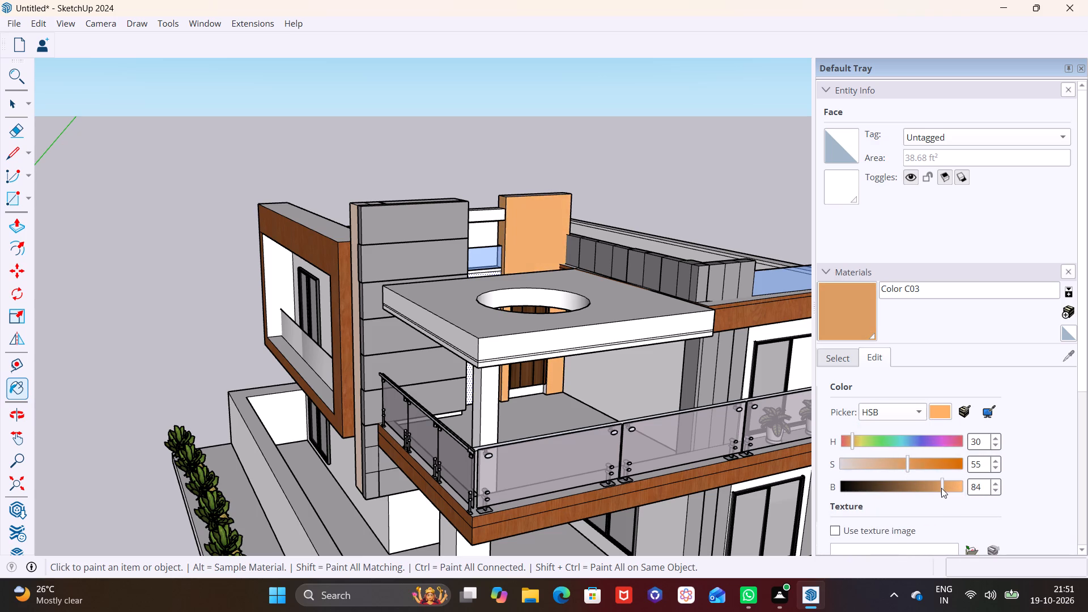
left_click_drag(941, 488, 928, 483)
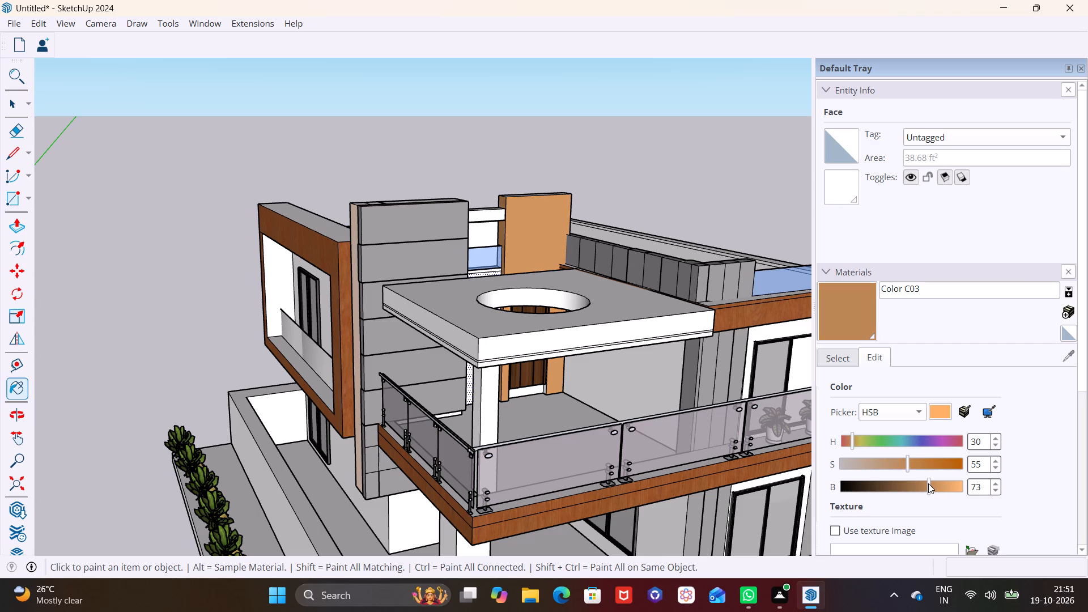
left_click_drag(928, 483, 967, 484)
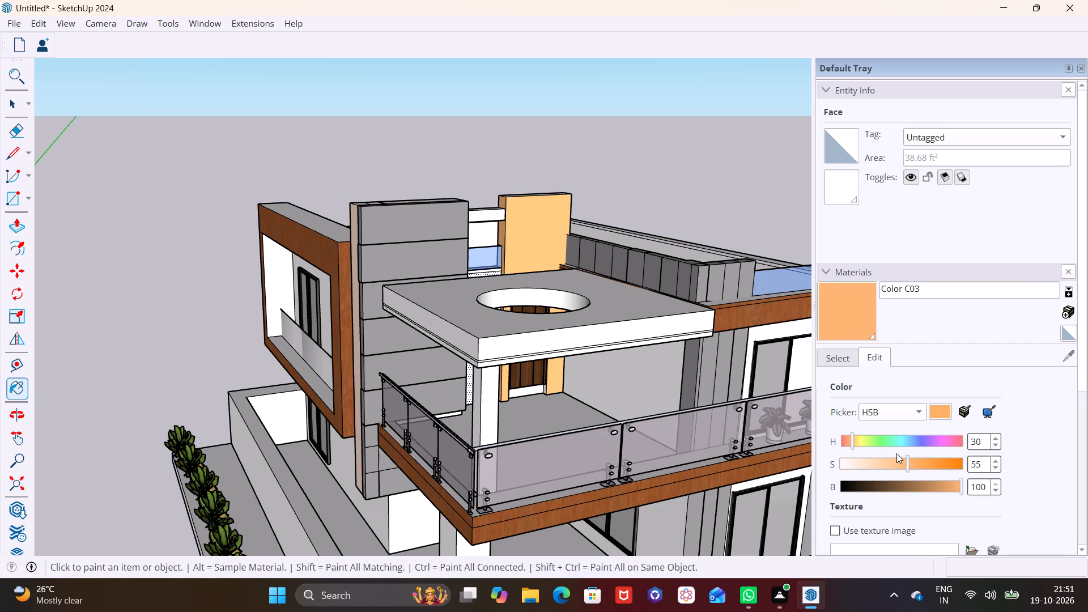
left_click_drag(905, 462, 876, 469)
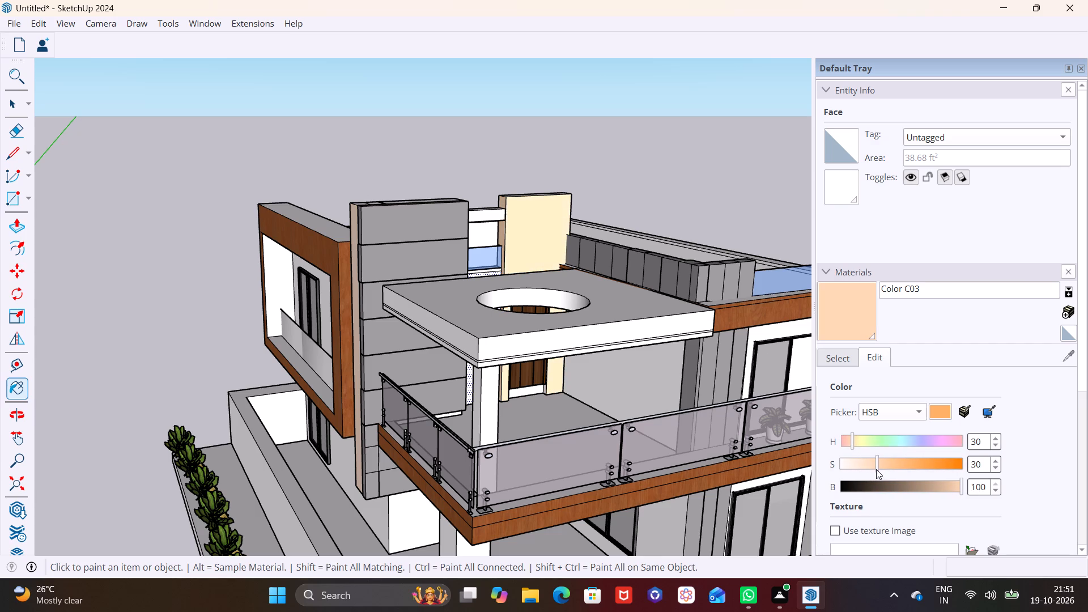
left_click_drag(876, 469, 875, 468)
key("space")
left_click(713, 232)
key("space")
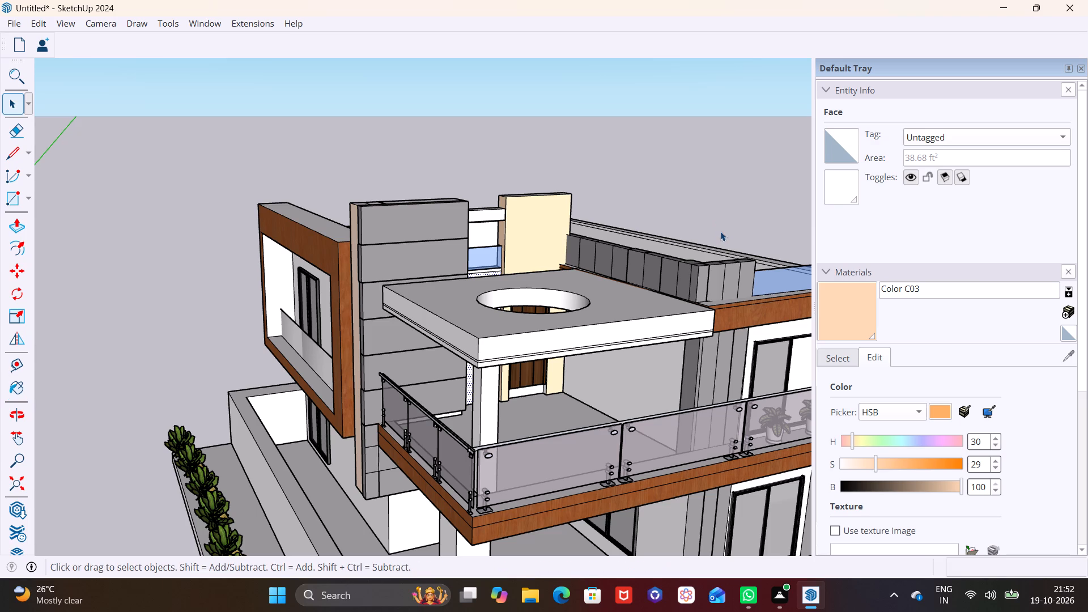
left_click(720, 231)
Examine the recoloured wall against the whole house exterior from several distances and angles.
scroll(581, 333, "down", 3)
scroll(558, 394, "down", 4)
middle_click_drag(552, 385, 525, 358)
scroll(530, 365, "up", 1)
scroll(526, 359, "right", 1)
scroll(526, 359, "up", 1)
scroll(526, 359, "right", 1)
scroll(526, 359, "up", 1)
scroll(526, 359, "right", 1)
scroll(526, 359, "up", 1)
scroll(526, 359, "right", 1)
scroll(526, 359, "up", 1)
scroll(526, 359, "right", 1)
scroll(526, 359, "up", 1)
scroll(526, 359, "right", 1)
scroll(526, 359, "up", 1)
scroll(526, 359, "down", 3)
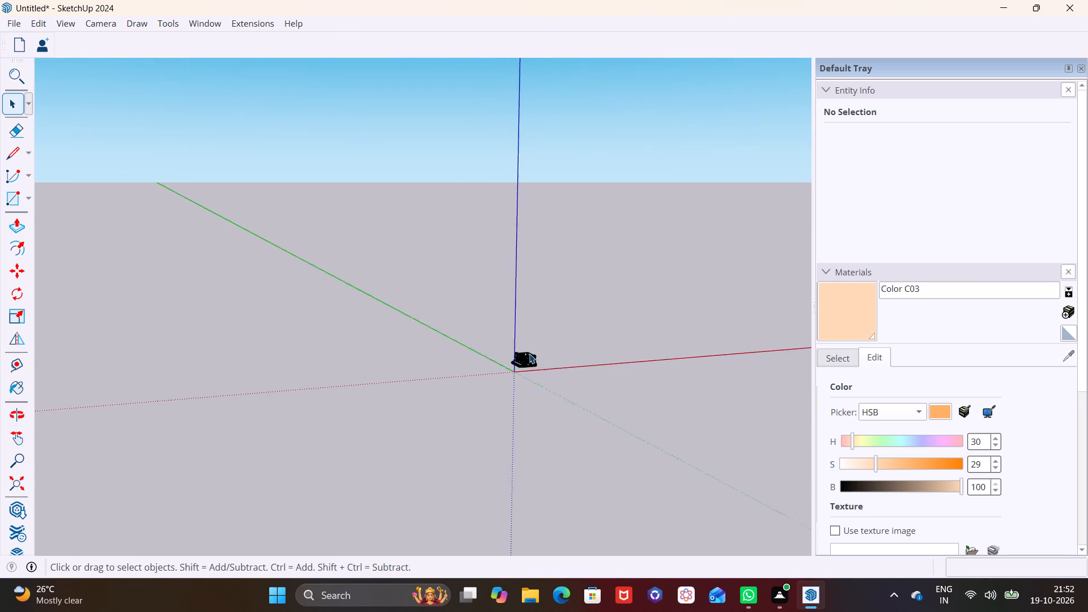
scroll(529, 354, "down", 1)
scroll(532, 353, "up", 1)
scroll(532, 353, "right", 20)
scroll(532, 353, "right", 4)
scroll(532, 355, "up", 18)
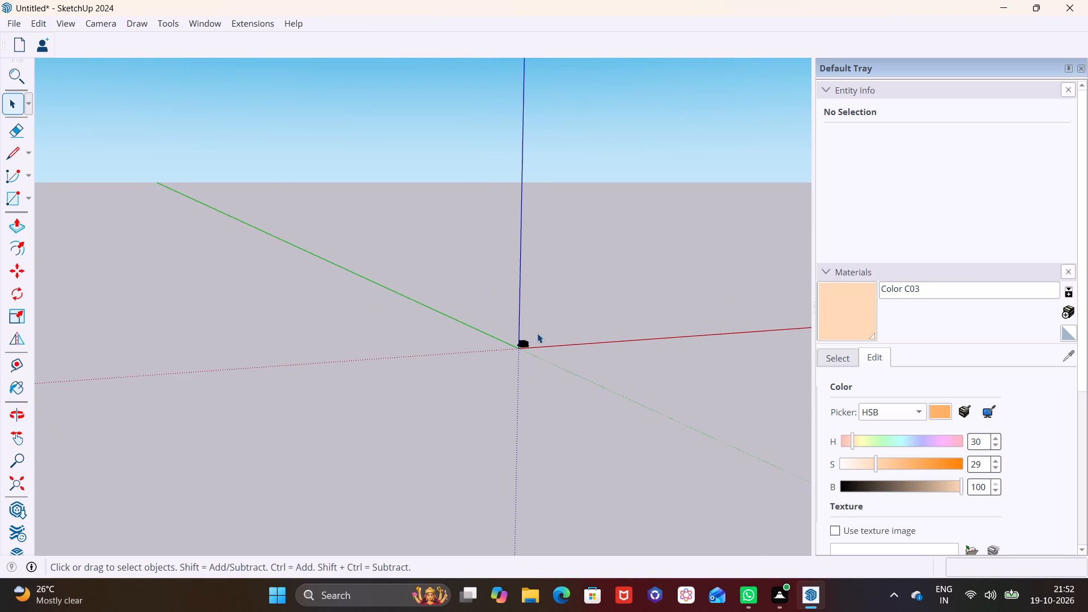
scroll(537, 333, "up", 20)
scroll(537, 333, "up", 5)
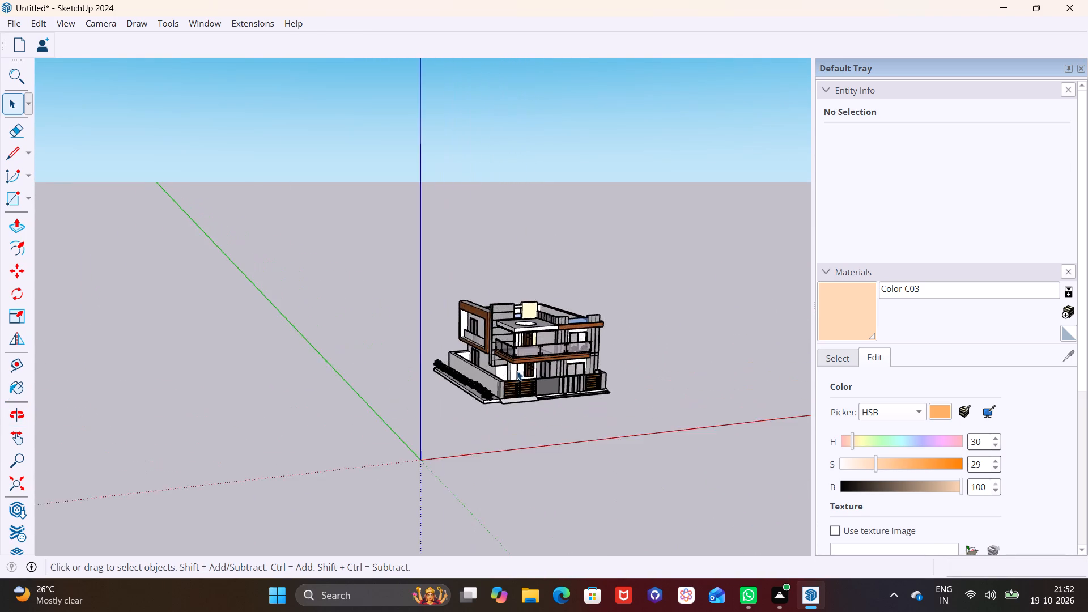
scroll(517, 371, "up", 11)
middle_click_drag(500, 373, 441, 353)
middle_click_drag(438, 384, 433, 386)
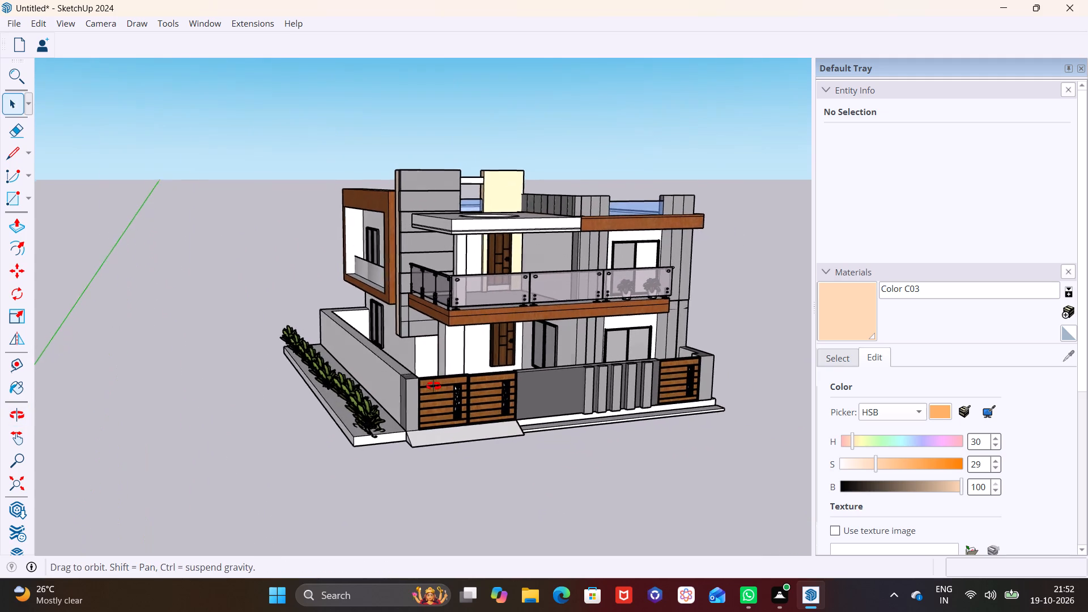
middle_click_drag(433, 386, 504, 398)
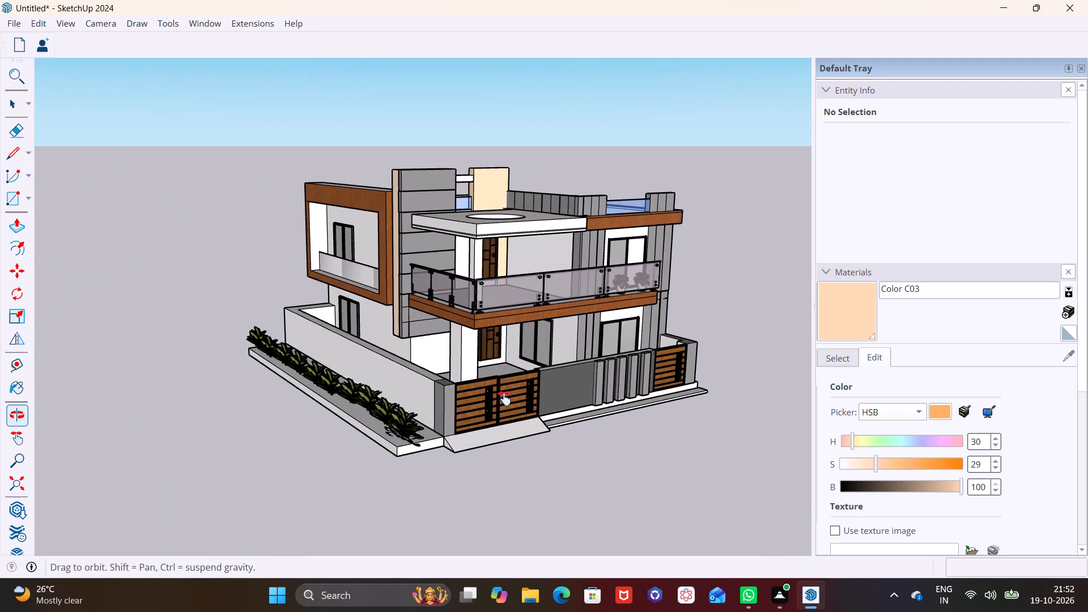
middle_click_drag(504, 398, 453, 389)
middle_click_drag(513, 368, 531, 330)
middle_click_drag(551, 347, 546, 379, "shift")
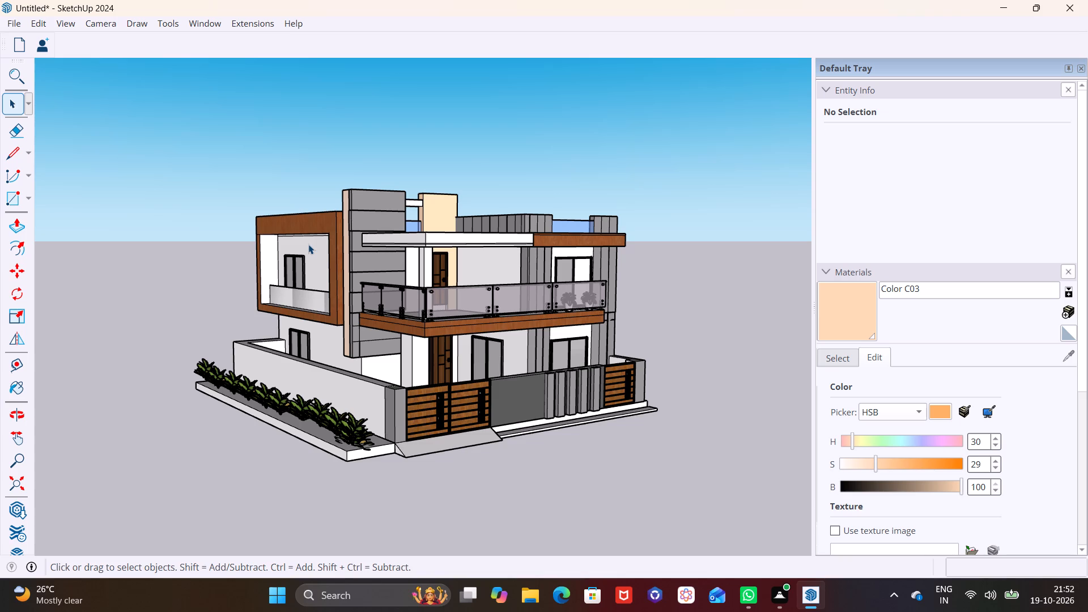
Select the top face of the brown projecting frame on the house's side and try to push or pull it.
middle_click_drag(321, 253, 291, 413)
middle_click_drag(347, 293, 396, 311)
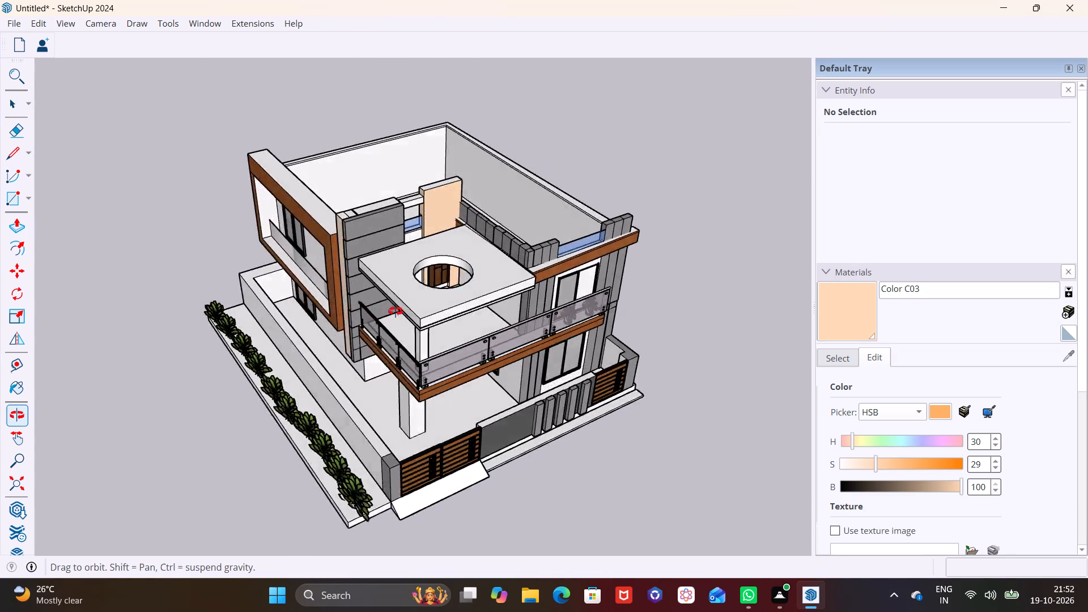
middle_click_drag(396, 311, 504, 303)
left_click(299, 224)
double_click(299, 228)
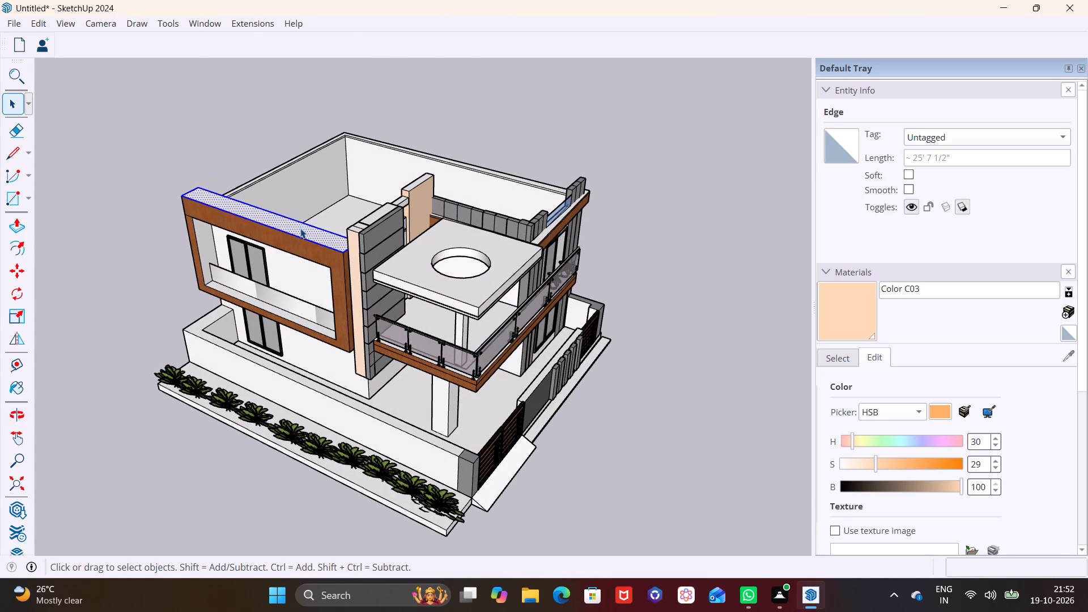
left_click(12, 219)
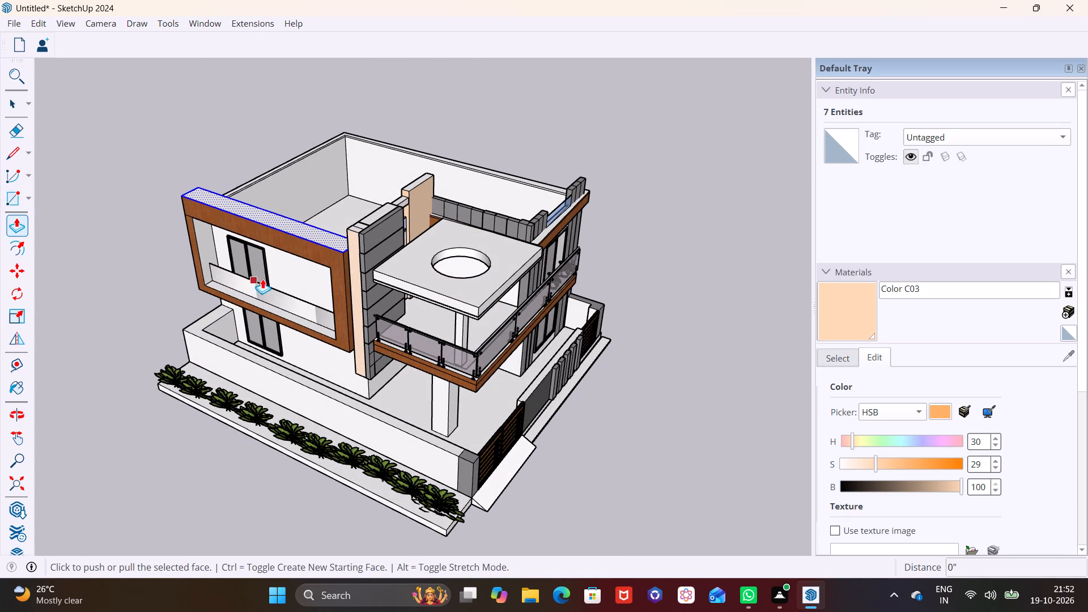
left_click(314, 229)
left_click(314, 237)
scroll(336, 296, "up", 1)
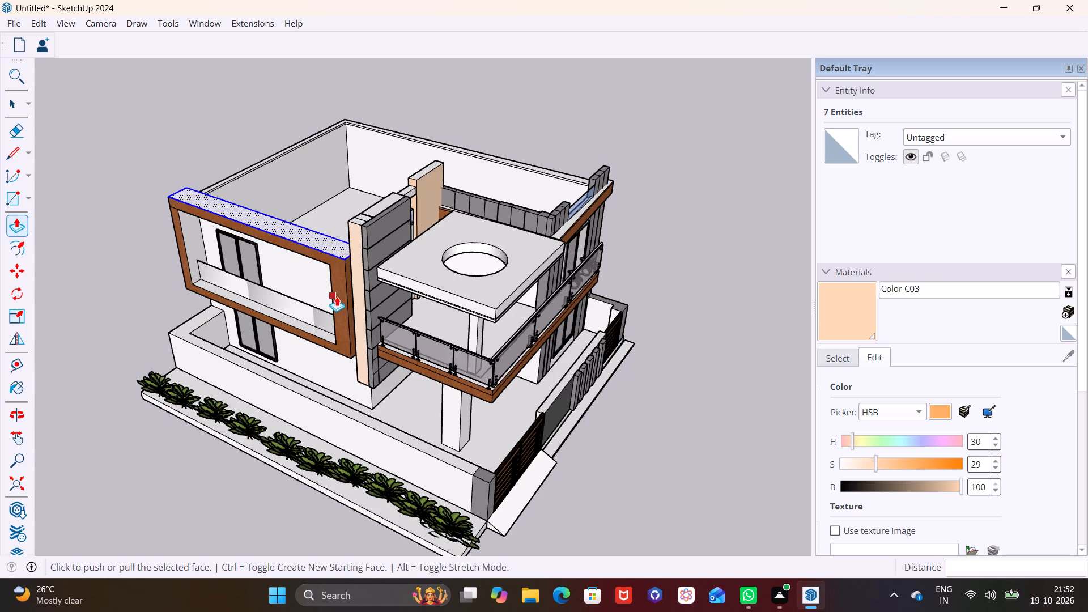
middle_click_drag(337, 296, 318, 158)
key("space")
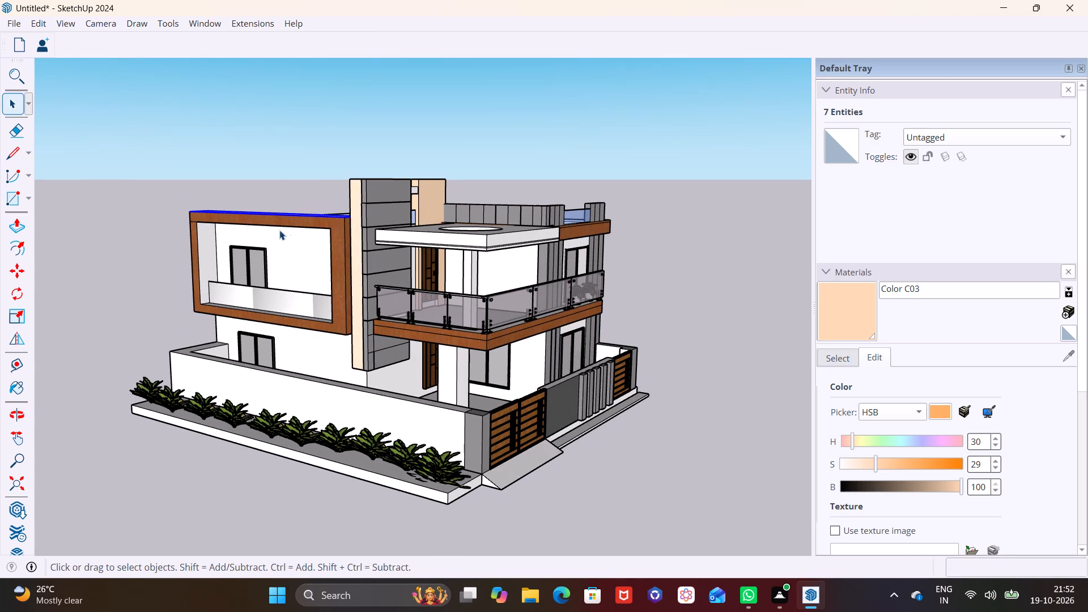
Push/Pull the underside of the brown projecting frame's top band down about 2 feet to thicken the band.
scroll(274, 227, "up", 3)
middle_click_drag(277, 228, 303, 142)
scroll(311, 224, "up", 5)
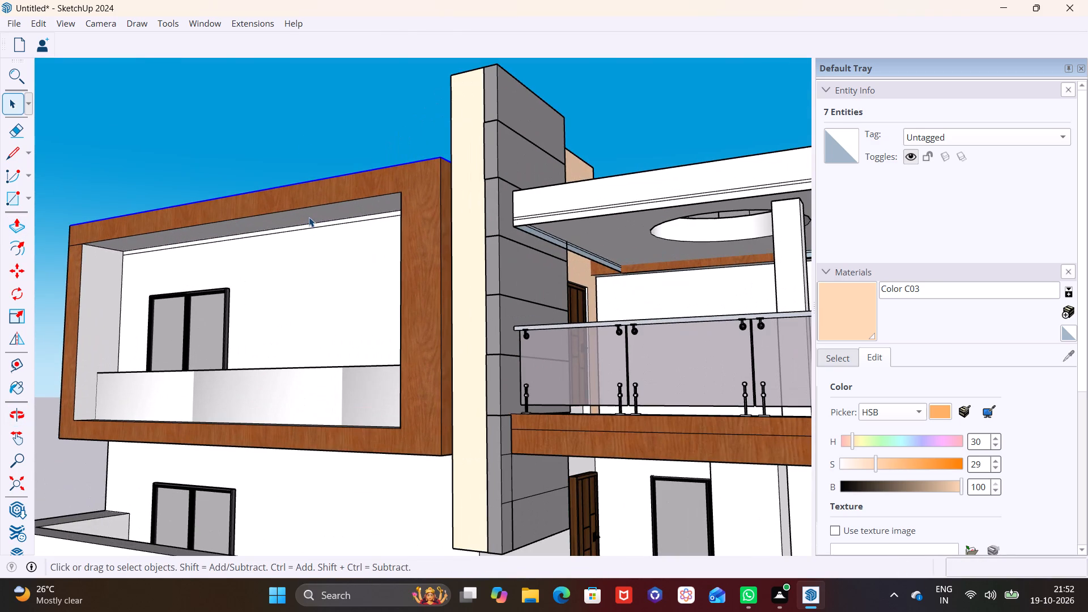
left_click(309, 216)
left_click(15, 220)
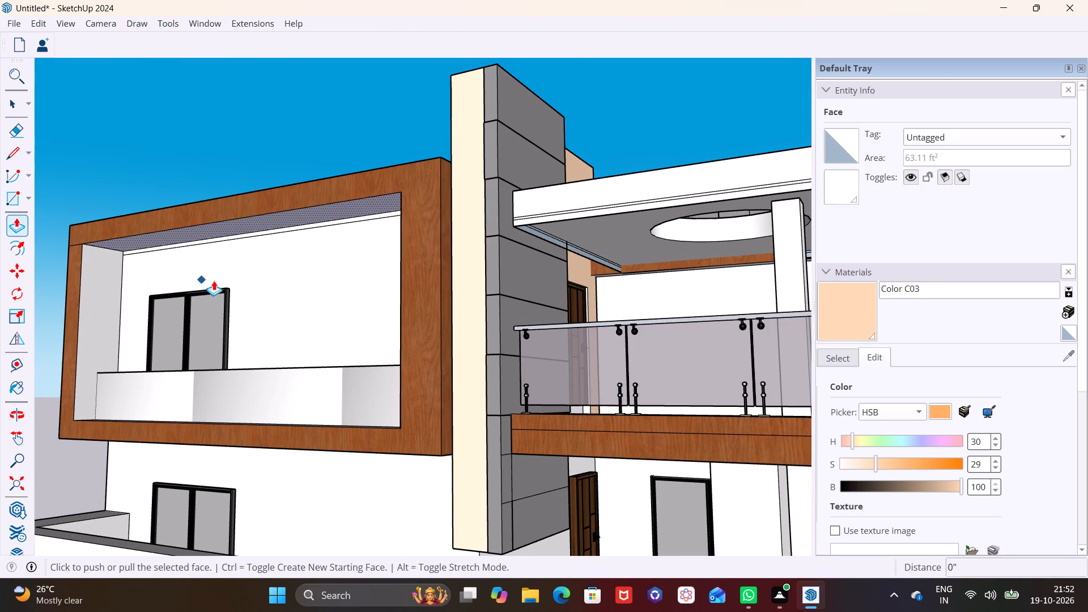
left_click(250, 224)
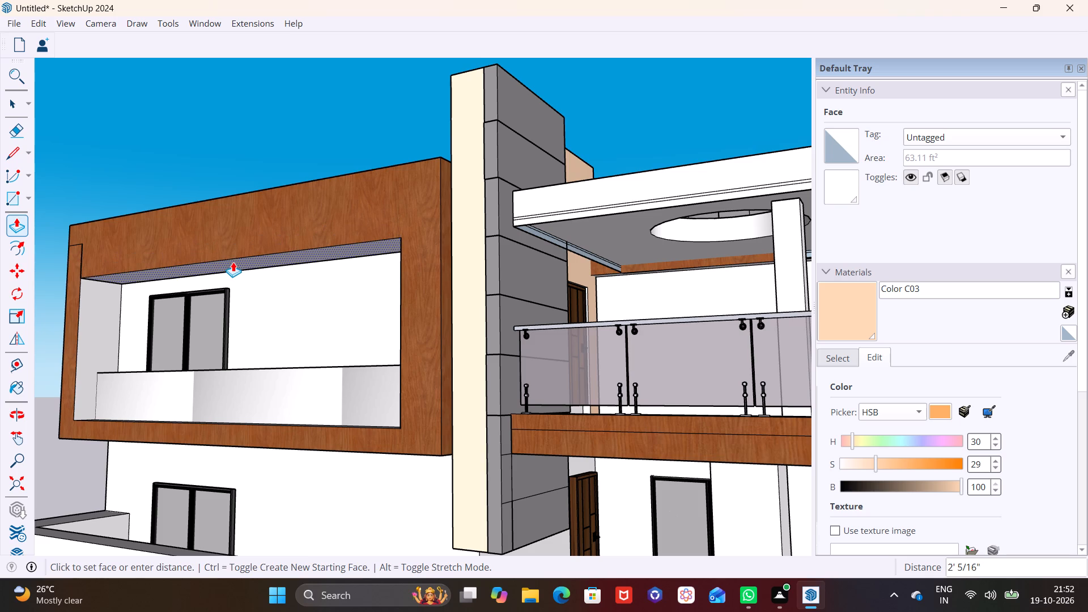
left_click(233, 262)
key("space")
left_click_drag(354, 484, 354, 463)
Examine the thickened frame band against the whole house exterior from several distances and angles.
scroll(341, 425, "down", 3)
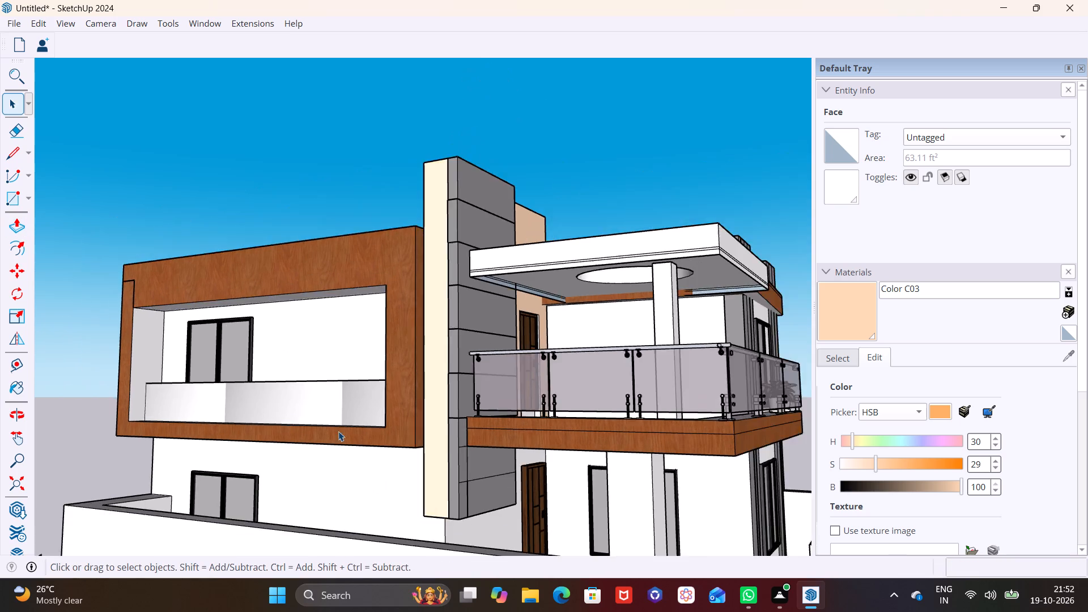
middle_click_drag(321, 426, 202, 496)
scroll(201, 496, "down", 1)
scroll(293, 442, "down", 3)
middle_click_drag(309, 441, 280, 342)
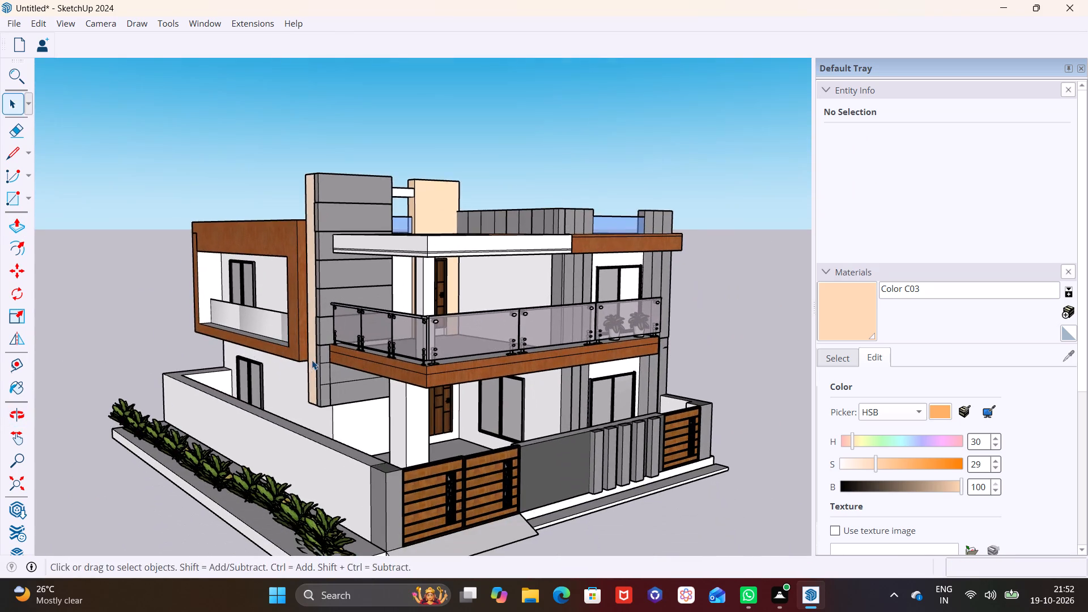
middle_click_drag(312, 360, 292, 404)
scroll(364, 388, "down", 3)
middle_click_drag(397, 399, 380, 367, "shift")
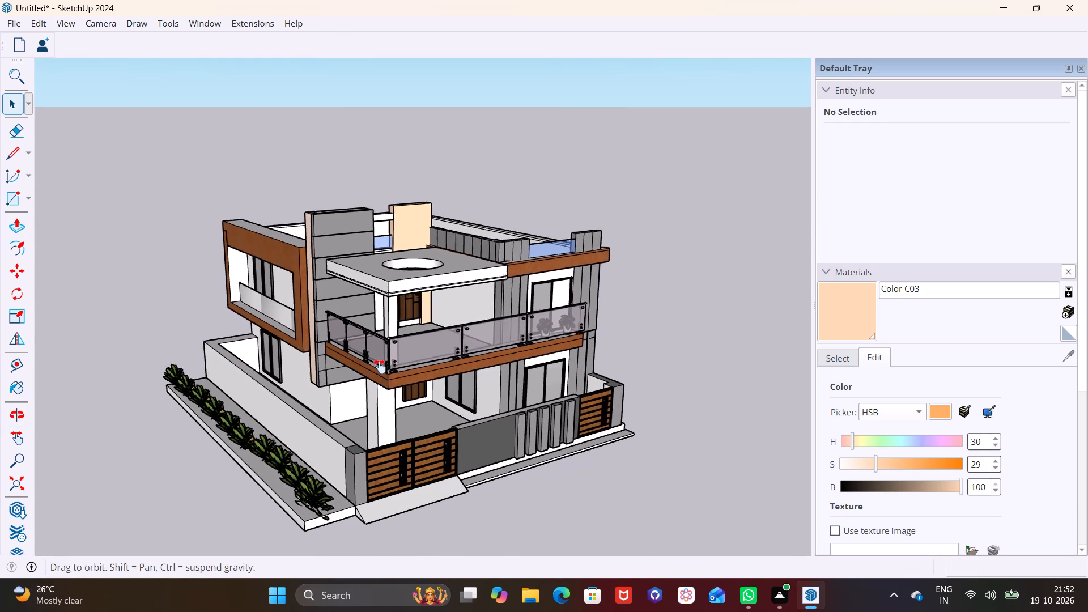
middle_click_drag(380, 367, 367, 349, "shift")
middle_click_drag(382, 329, 368, 295)
middle_click_drag(372, 309, 389, 328, "shift")
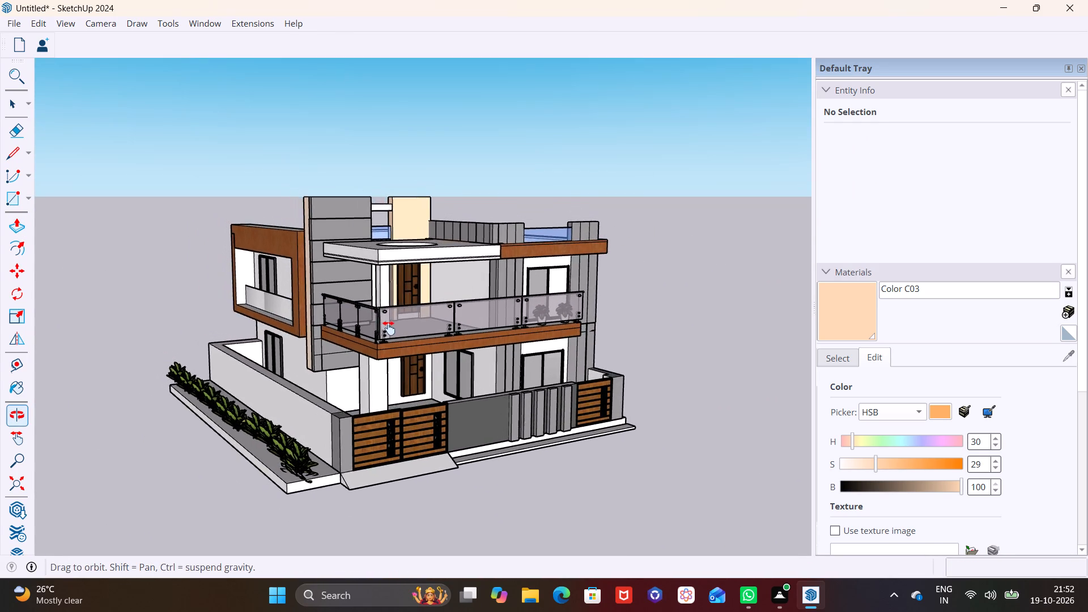
middle_click_drag(389, 328, 398, 345, "shift")
middle_click_drag(432, 355, 422, 331)
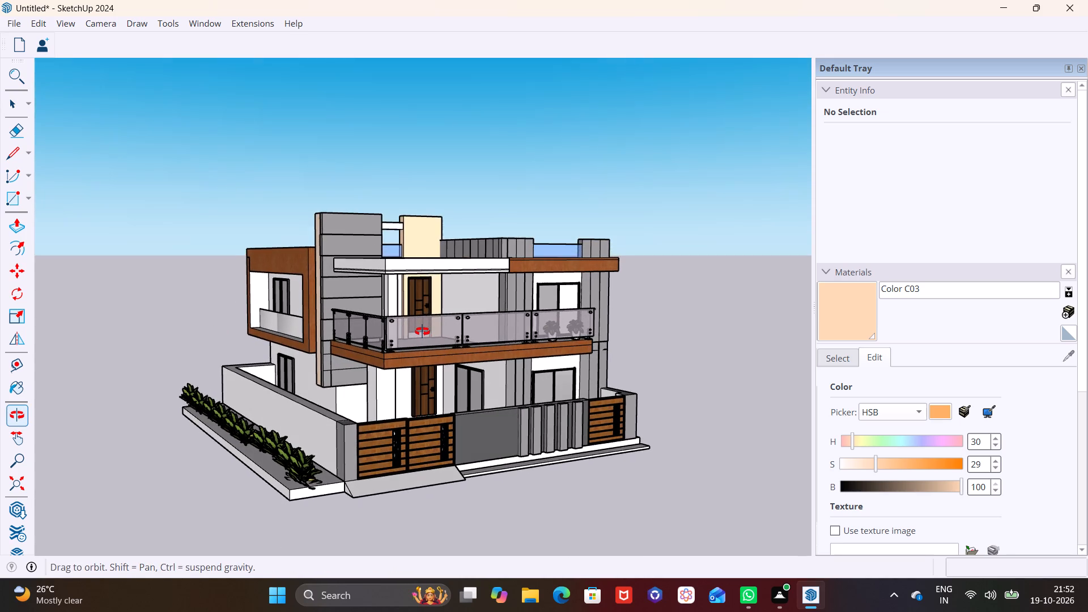
middle_click_drag(422, 331, 422, 324)
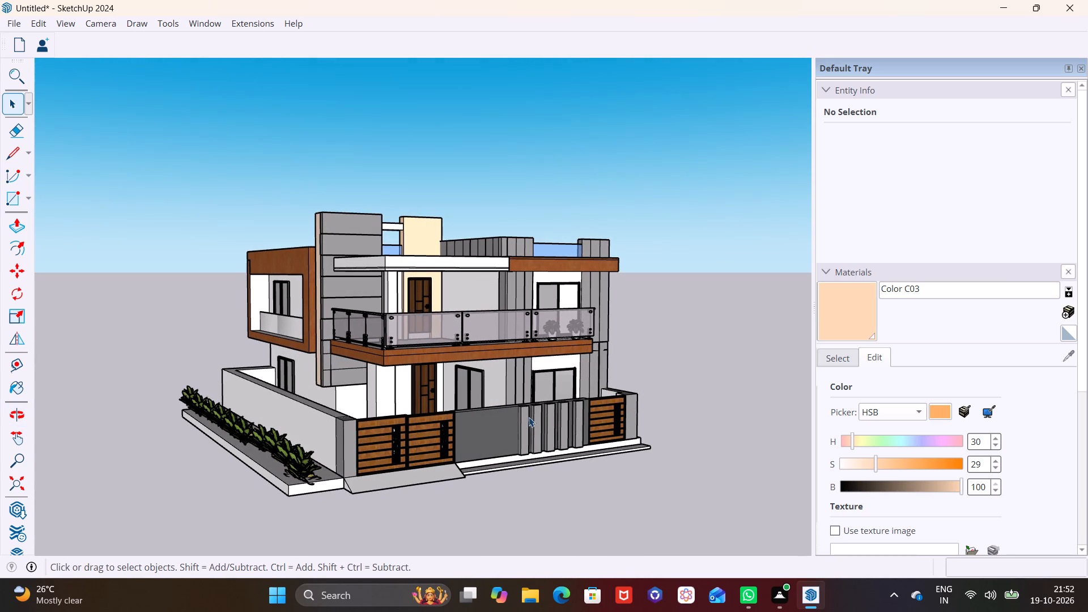
Save the model in the Documents folder as a SketchUp file named elevation1.
key("ctrl+s")
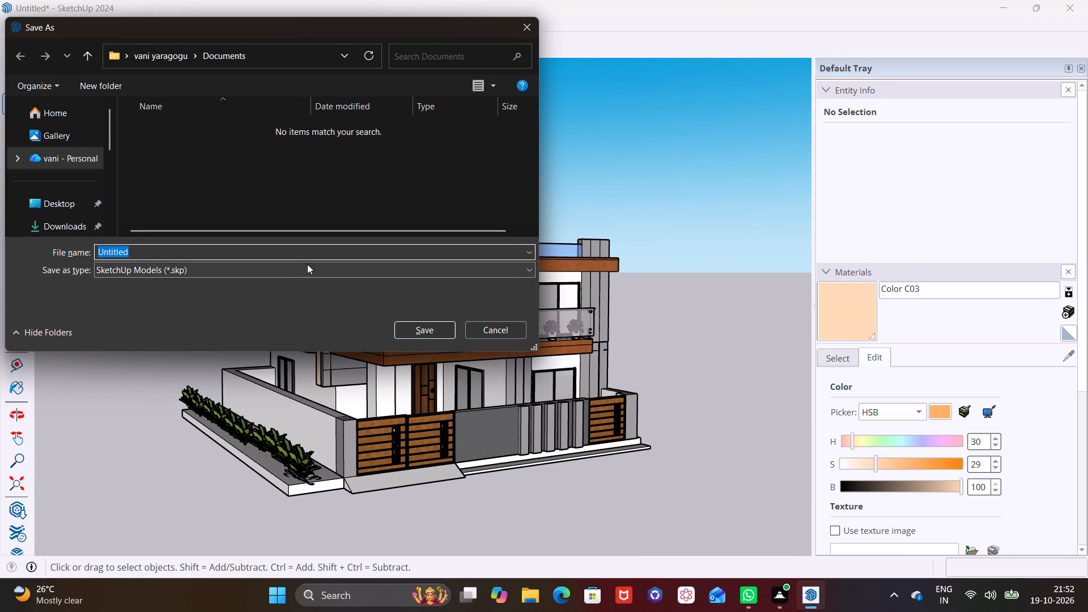
key("BackSpace")
type("ele")
type("vation1")
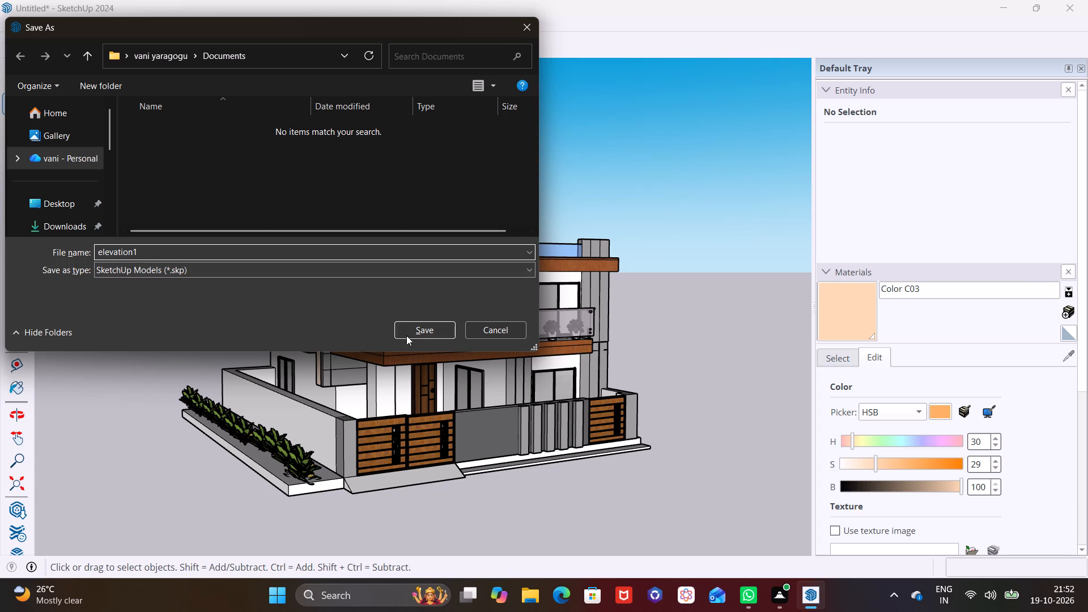
left_click(406, 335)
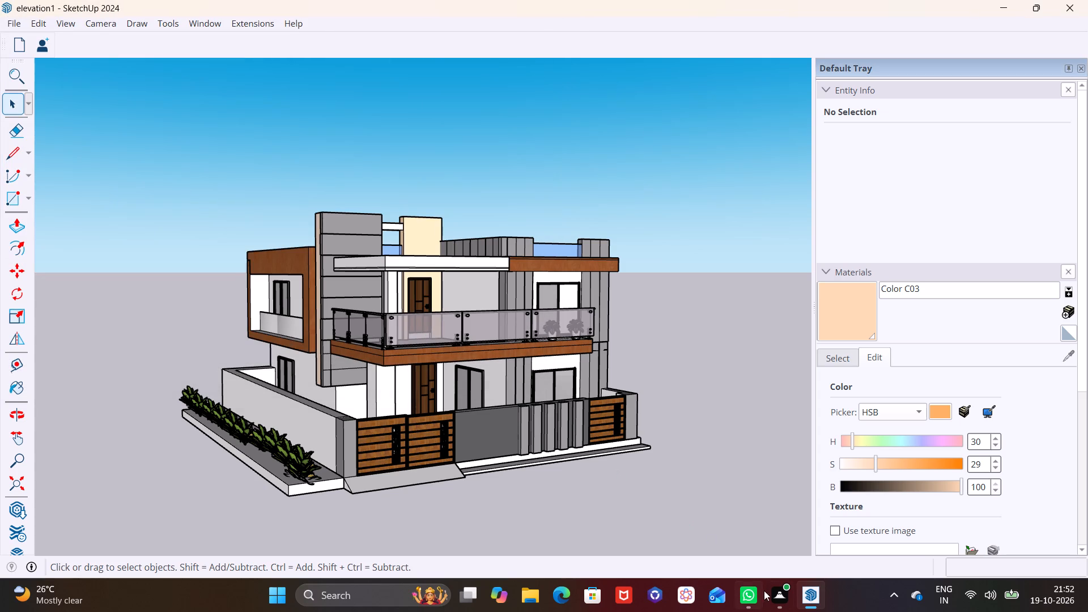
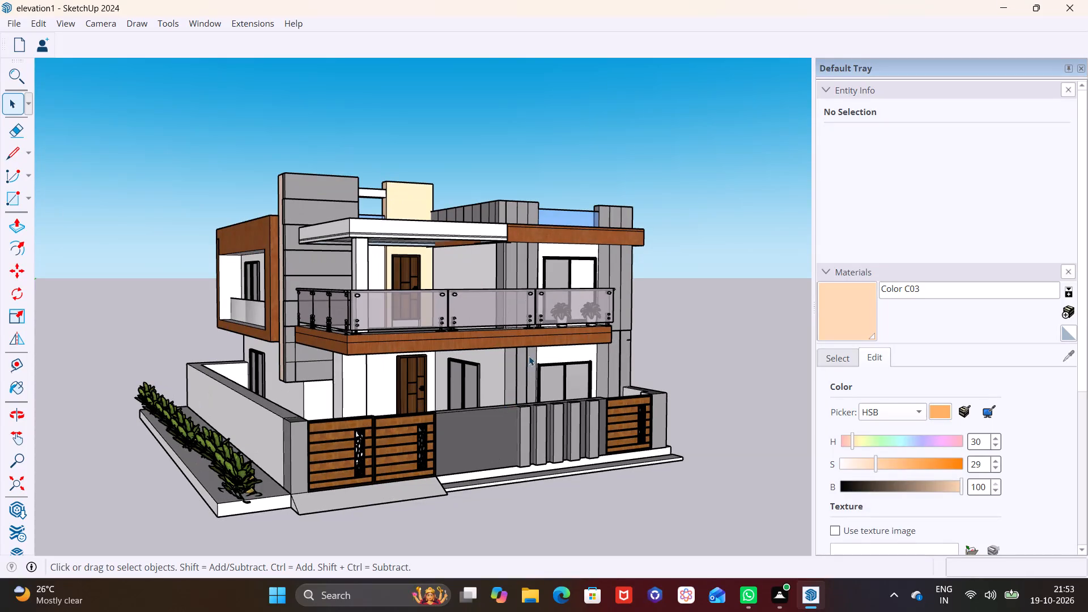
Draw a horizontal line across the side and front faces of the upper-floor grey column beside the balcony window, just above railing height.
scroll(532, 265, "up", 7)
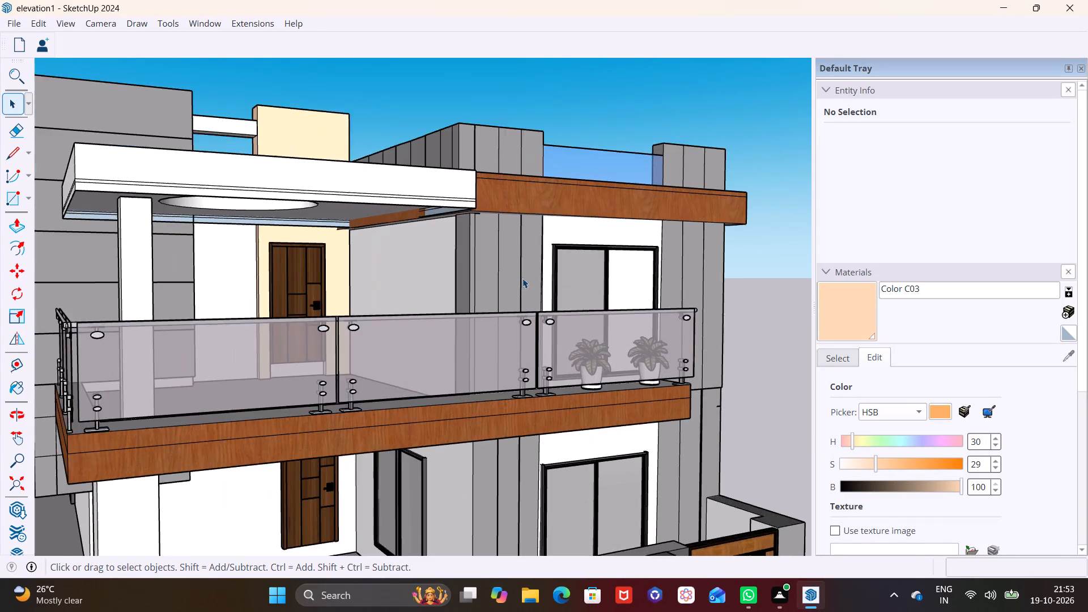
scroll(522, 278, "up", 2)
left_click(18, 155)
middle_click_drag(319, 268, 383, 287)
left_click(474, 290)
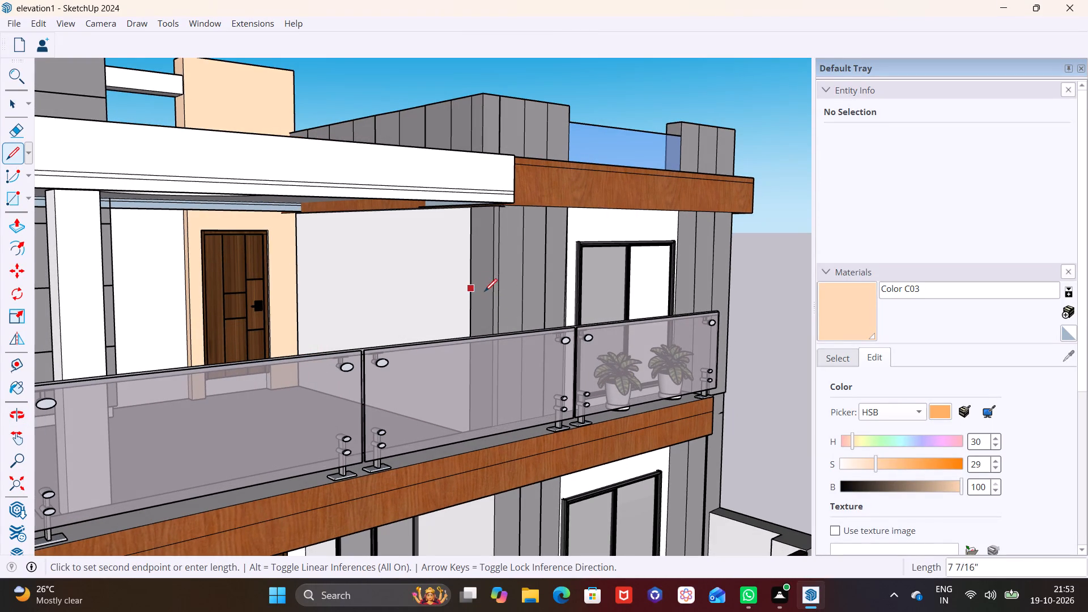
left_click(495, 296)
left_click(495, 292)
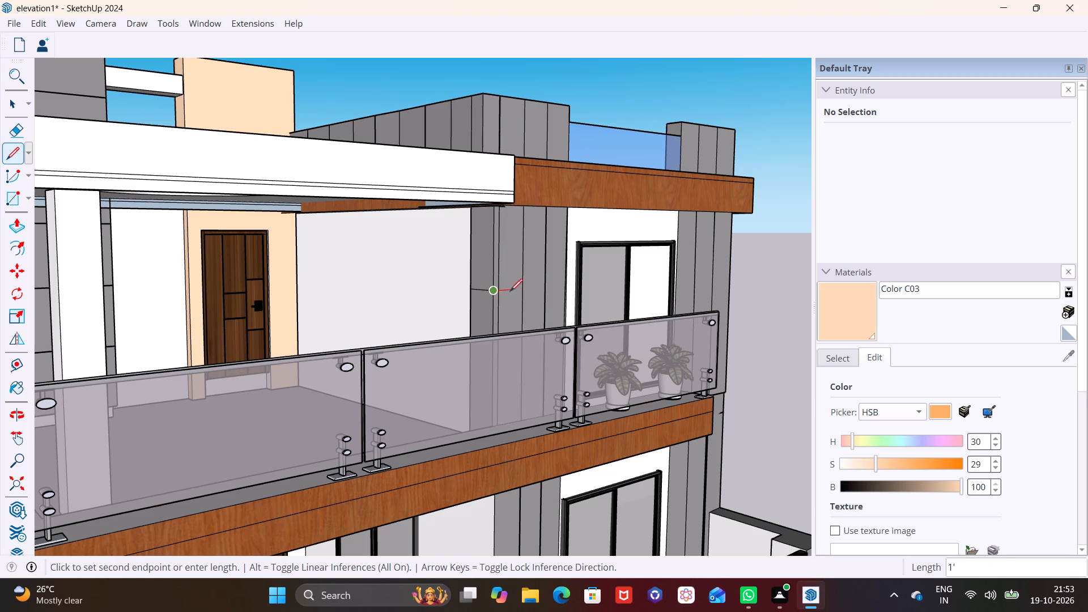
left_click(567, 284)
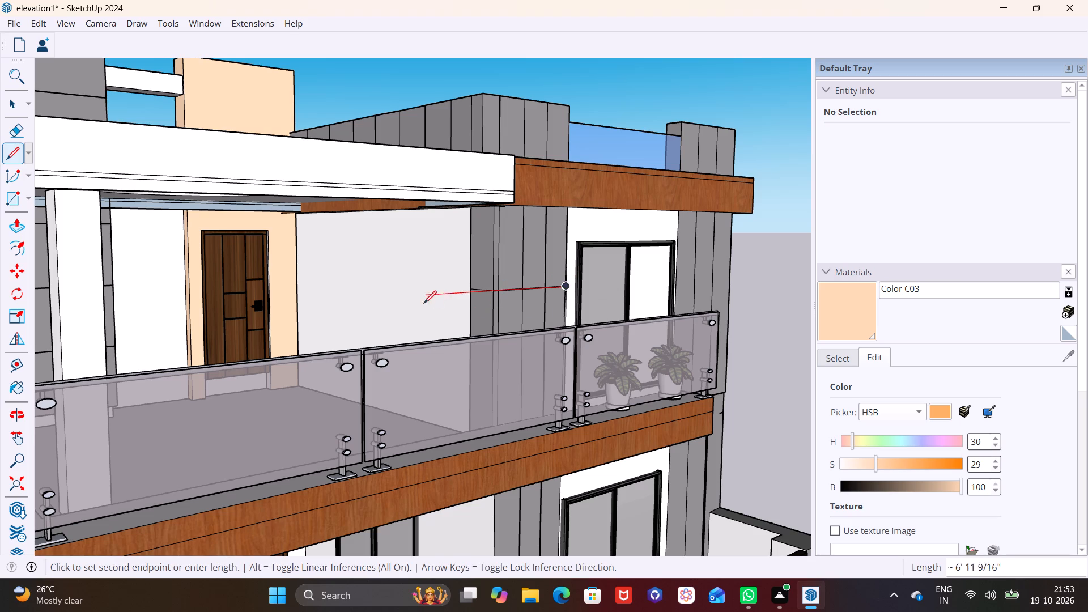
key("Escape")
scroll(576, 309, "down", 1)
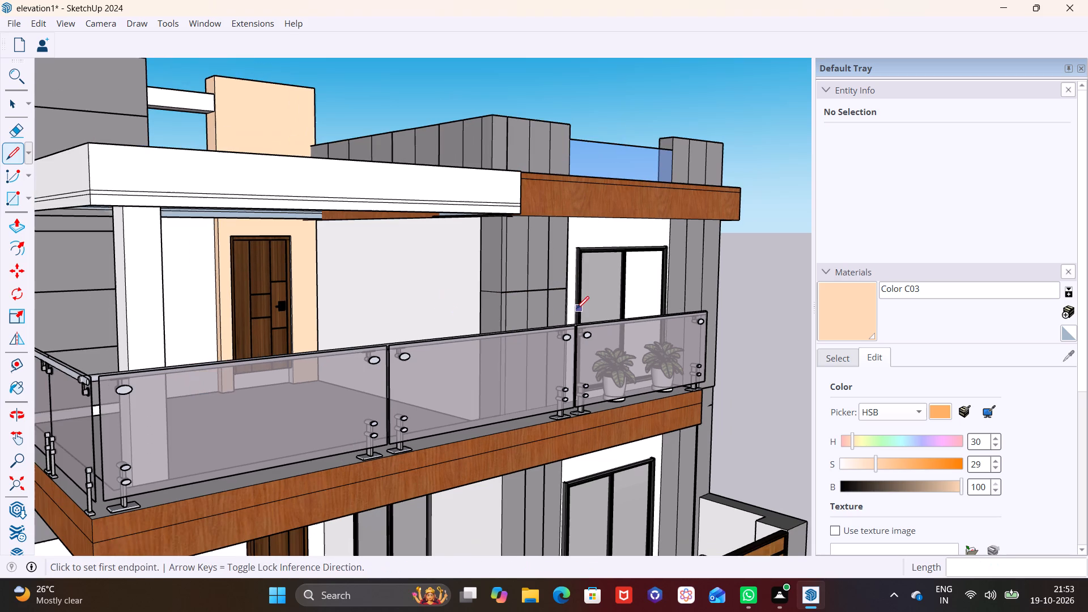
key("space")
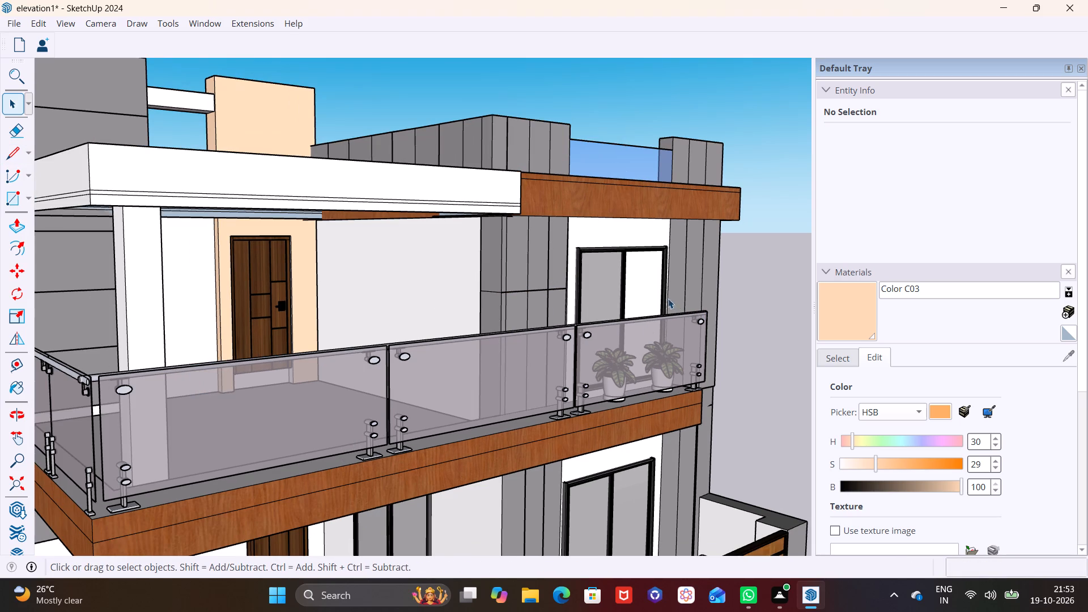
Examine the scored grey column against the whole house exterior from the front and both sides.
scroll(428, 282, "down", 3)
scroll(378, 298, "down", 1)
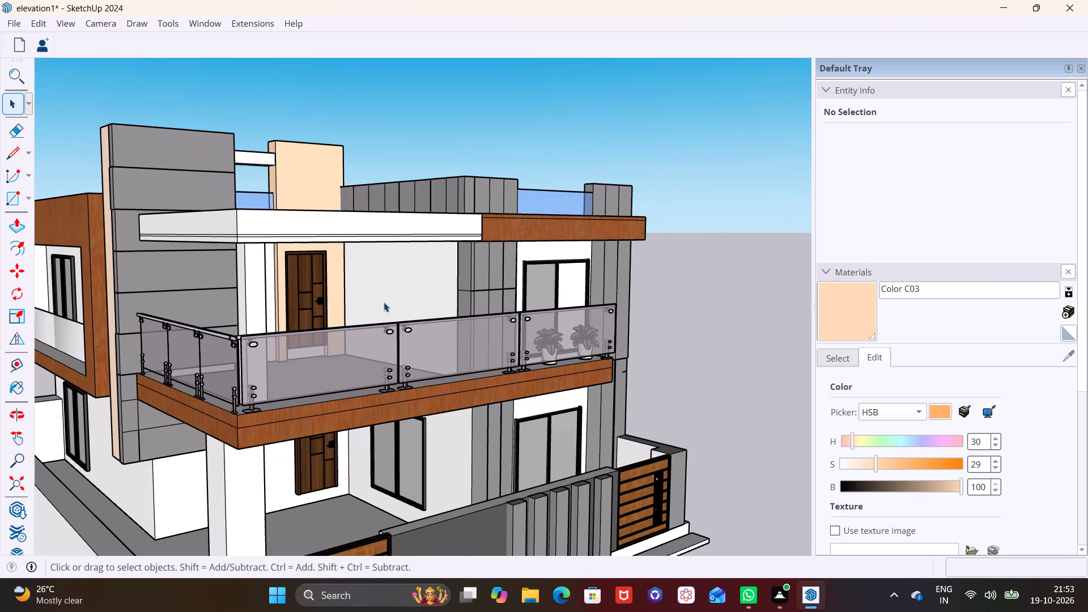
middle_click_drag(334, 352, 284, 364)
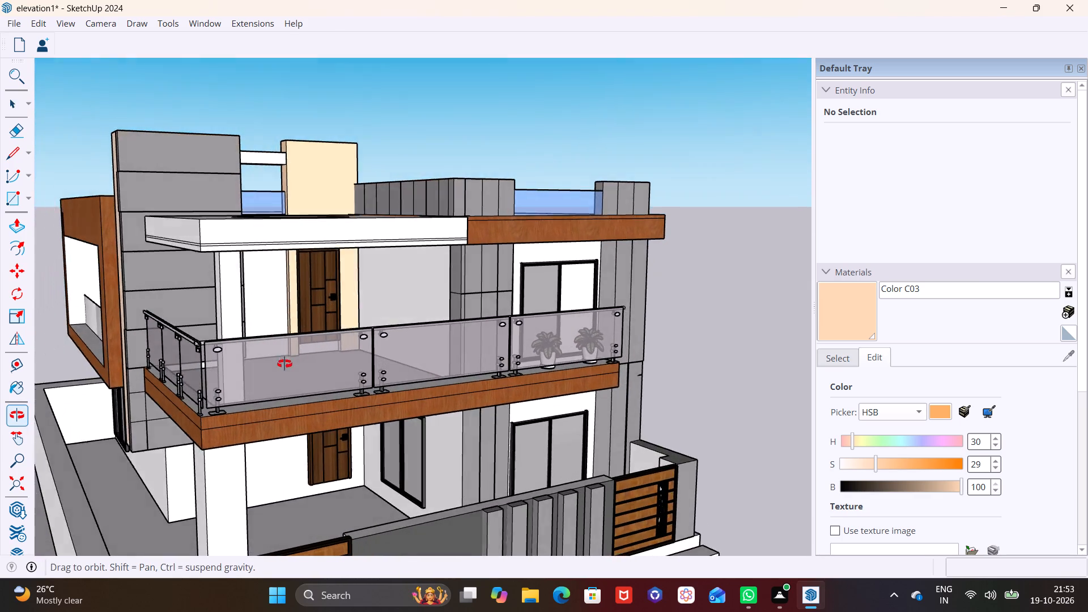
middle_click_drag(284, 364, 273, 348)
scroll(318, 431, "down", 1)
middle_click_drag(379, 465, 375, 409)
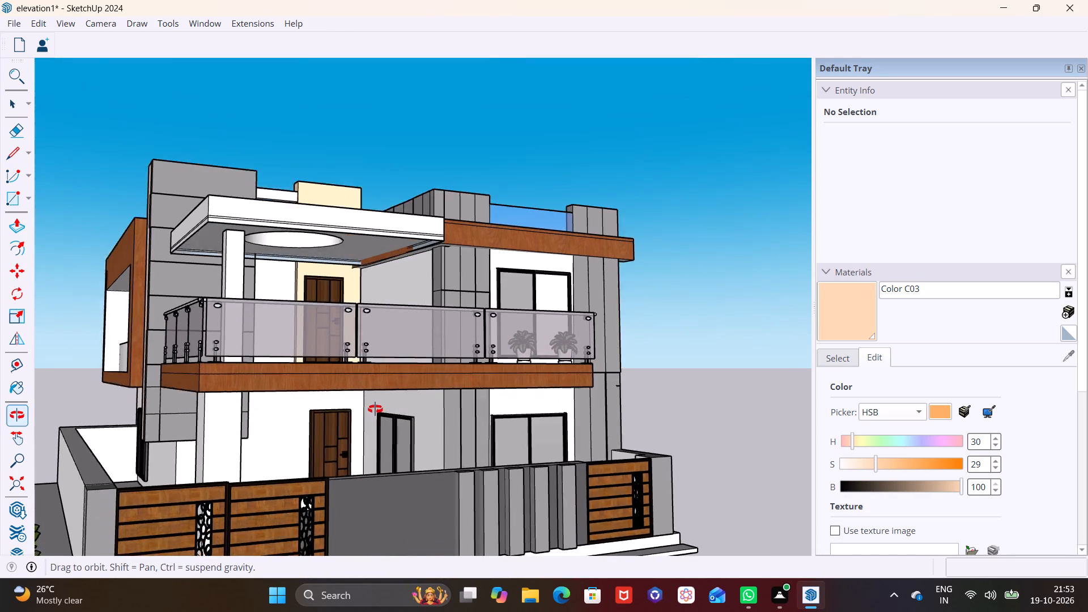
middle_click_drag(375, 409, 374, 386)
scroll(422, 441, "down", 4)
middle_click_drag(471, 458, 468, 465)
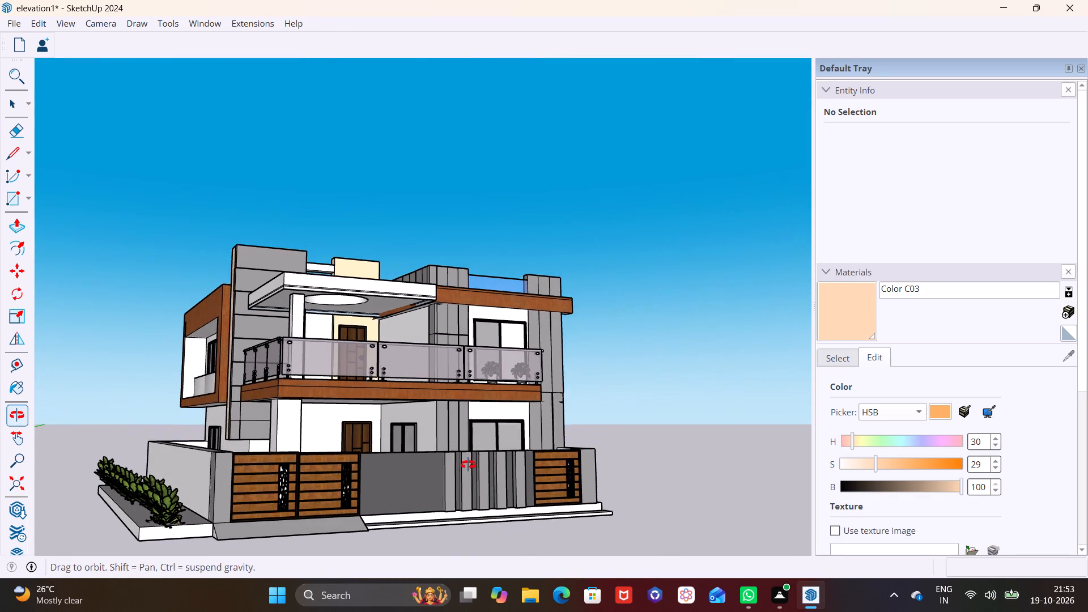
middle_click_drag(468, 465, 474, 465)
middle_click_drag(473, 457, 439, 459, "shift")
middle_click_drag(541, 459, 388, 482)
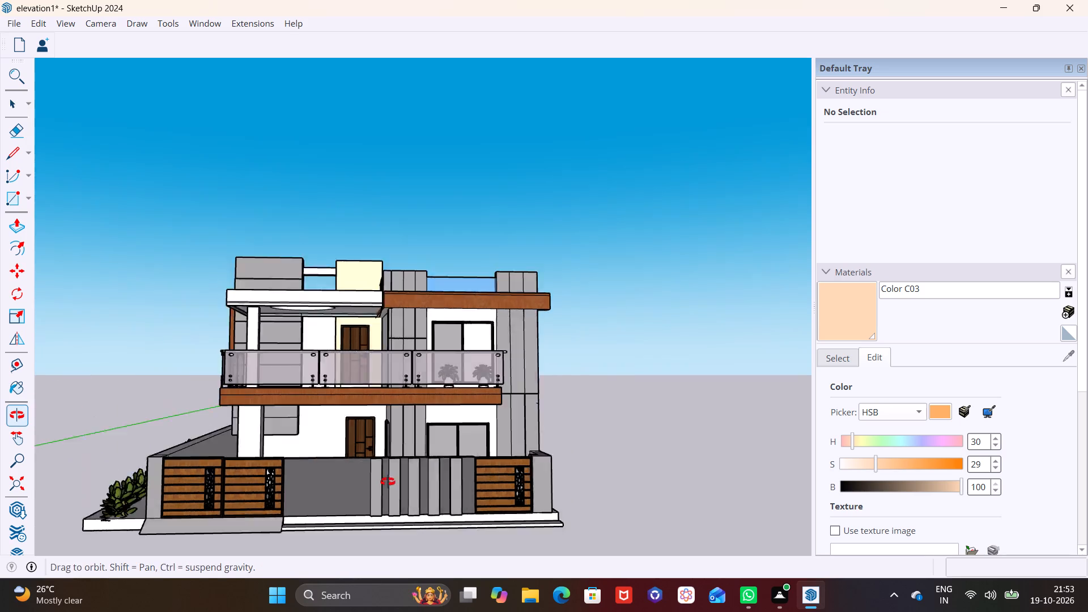
middle_click_drag(388, 482, 166, 484)
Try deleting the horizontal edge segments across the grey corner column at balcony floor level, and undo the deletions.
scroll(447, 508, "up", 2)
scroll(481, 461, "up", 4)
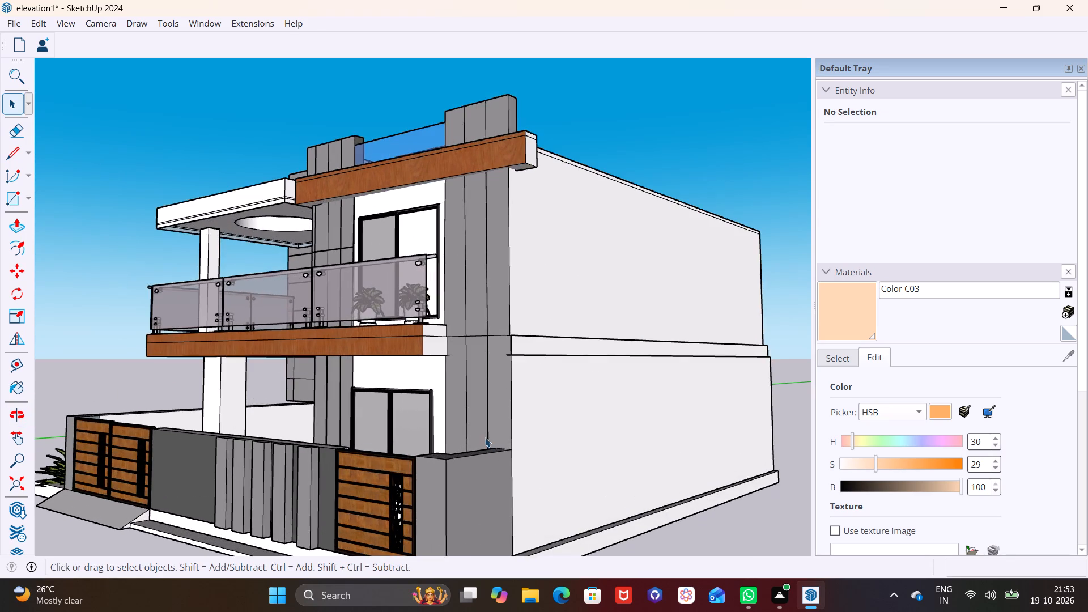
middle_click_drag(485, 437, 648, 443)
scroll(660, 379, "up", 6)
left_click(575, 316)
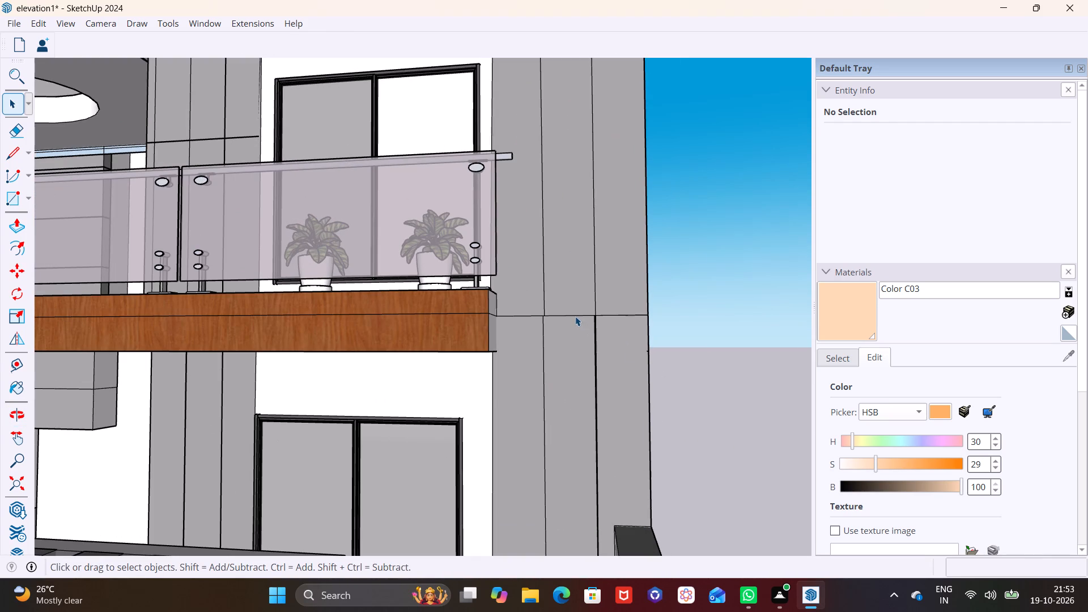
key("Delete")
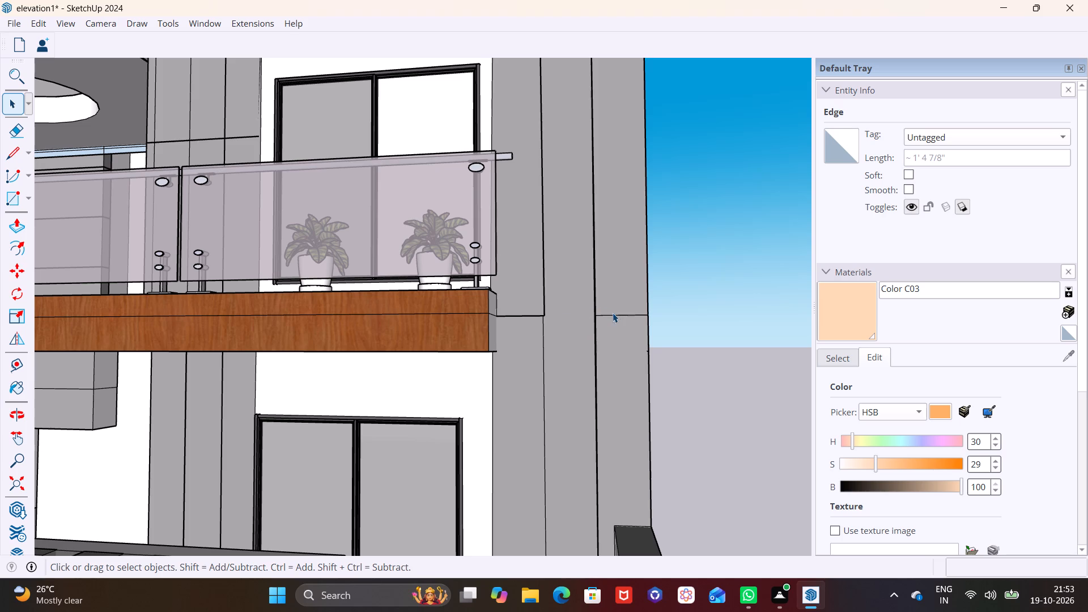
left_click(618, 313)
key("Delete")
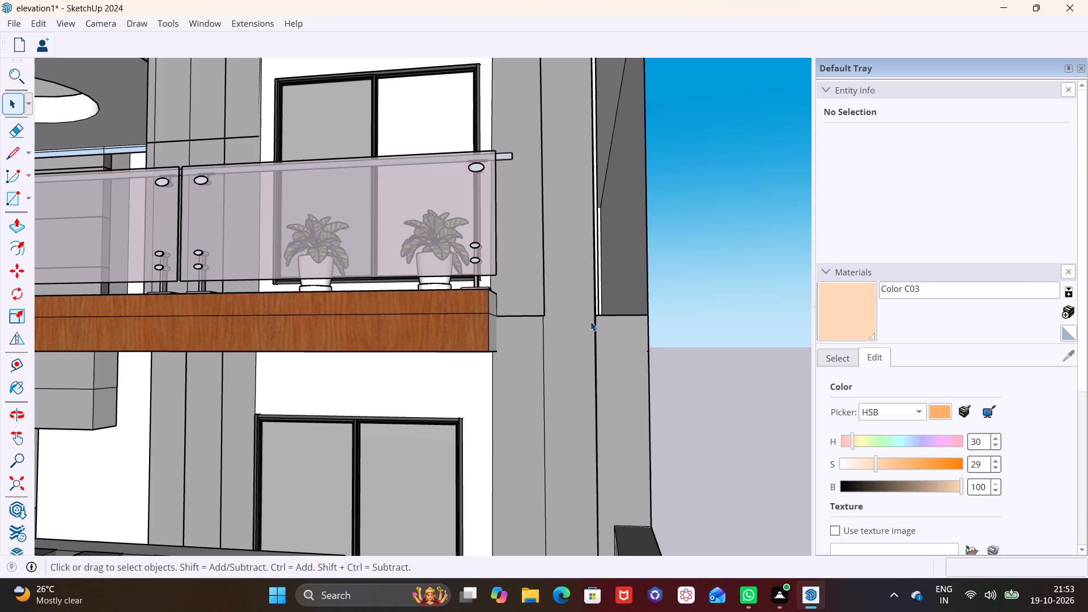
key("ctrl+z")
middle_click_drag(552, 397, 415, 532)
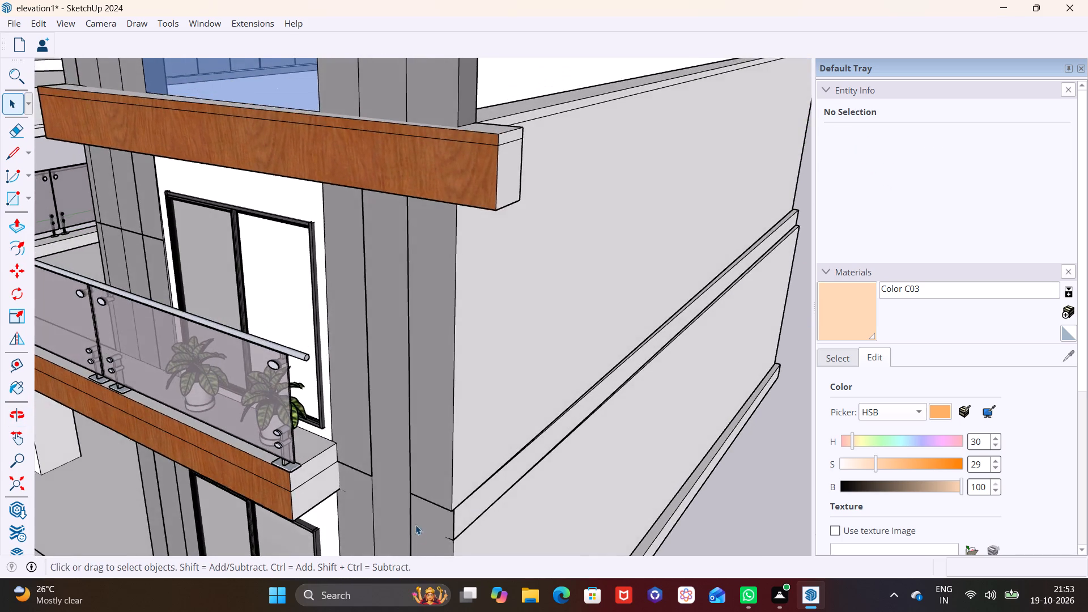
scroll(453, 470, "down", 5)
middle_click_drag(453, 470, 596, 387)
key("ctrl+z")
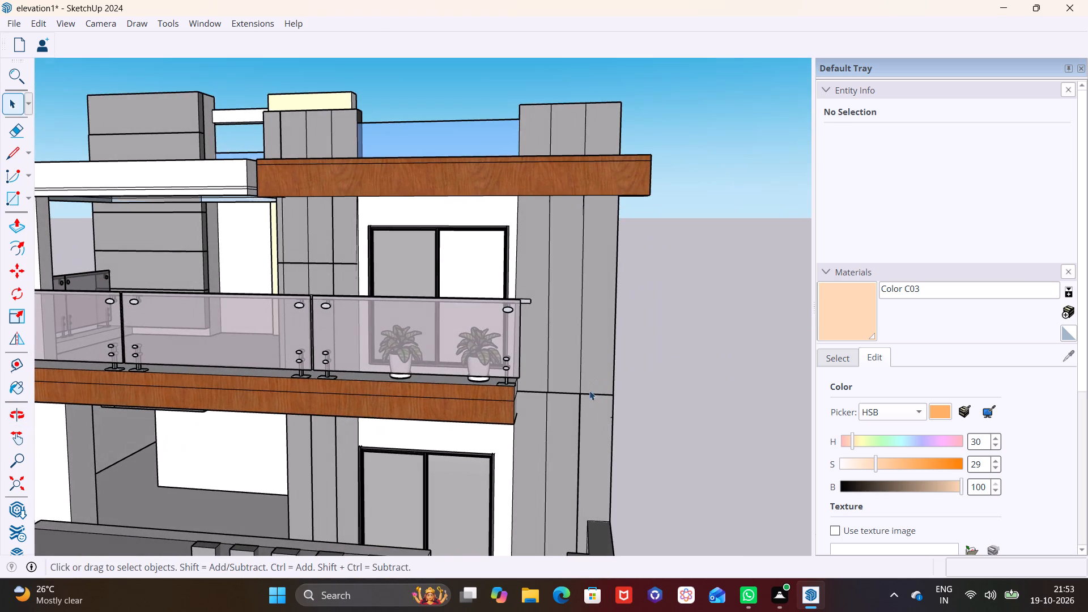
Examine the balcony, grey columns and overall house exterior from close up and from the gate corner.
middle_click_drag(544, 468, 746, 458)
scroll(508, 421, "up", 2)
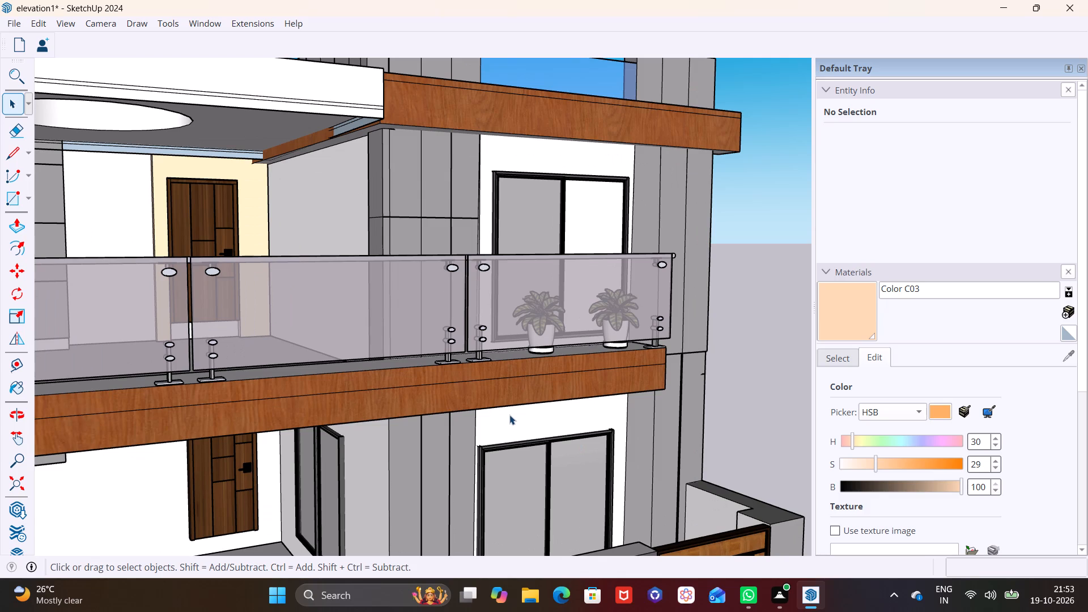
scroll(495, 408, "down", 7)
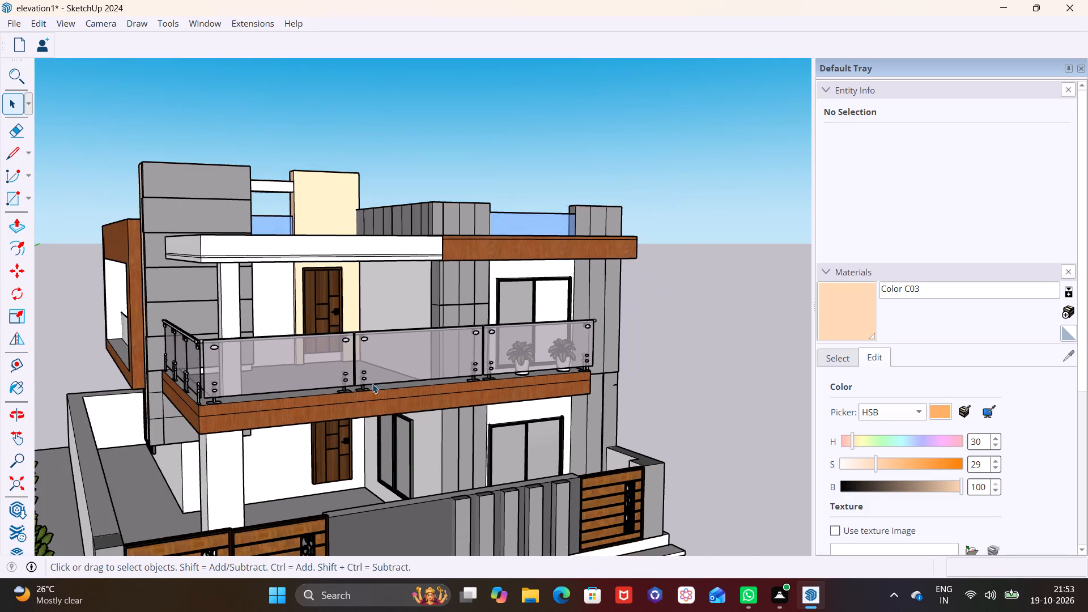
middle_click_drag(407, 392, 515, 377, "shift")
scroll(491, 389, "down", 5)
middle_click_drag(481, 427, 450, 370, "shift")
middle_click_drag(473, 389, 589, 381)
middle_click_drag(416, 388, 328, 382)
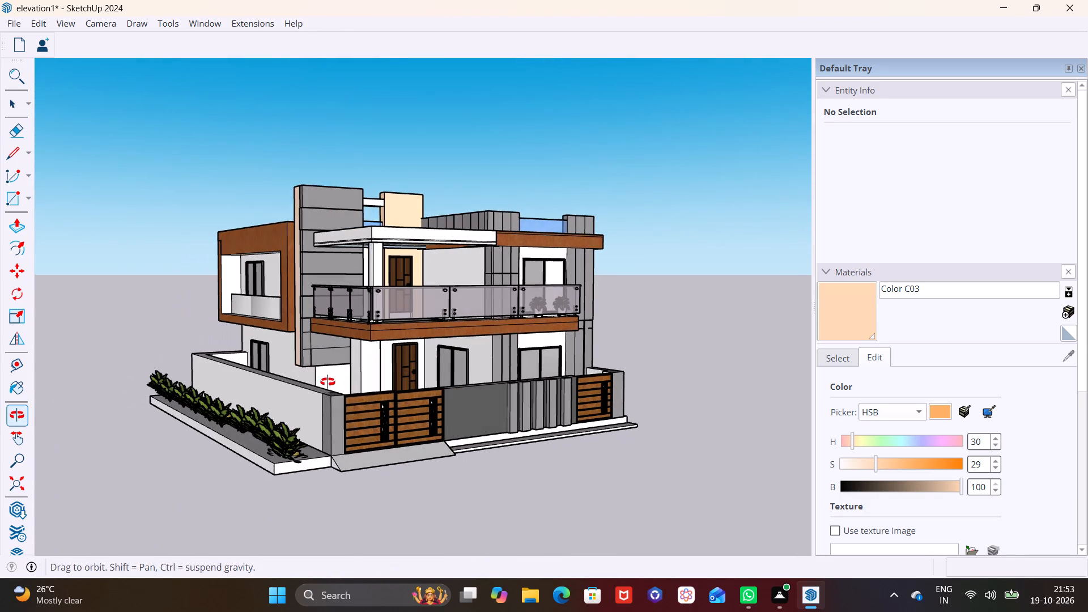
middle_click_drag(328, 382, 329, 382)
middle_click_drag(541, 402, 552, 406)
middle_click_drag(554, 406, 555, 407, "shift")
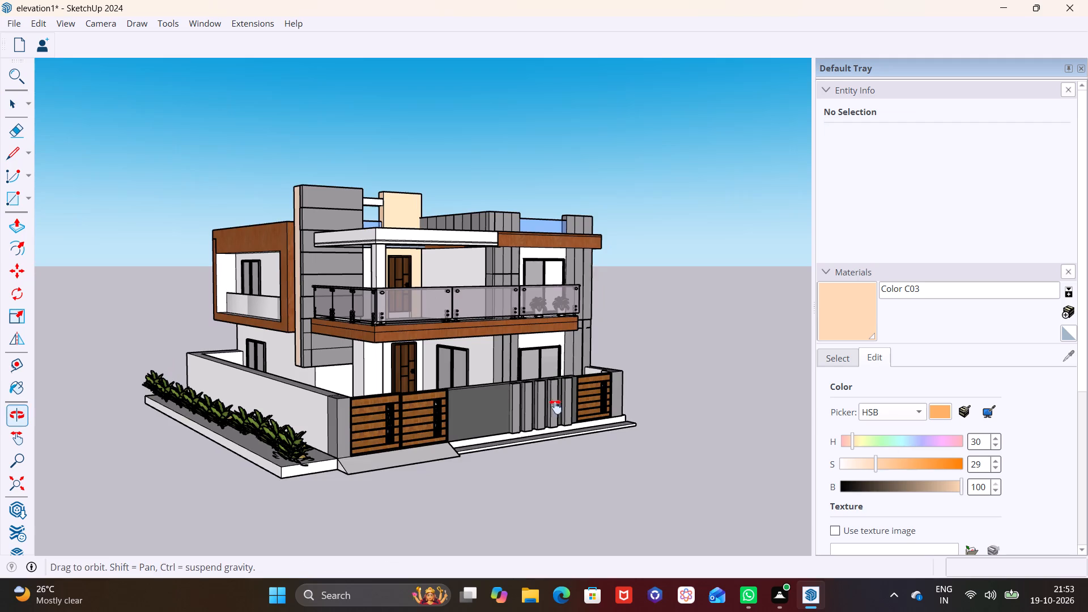
middle_click_drag(555, 407, 597, 434, "shift")
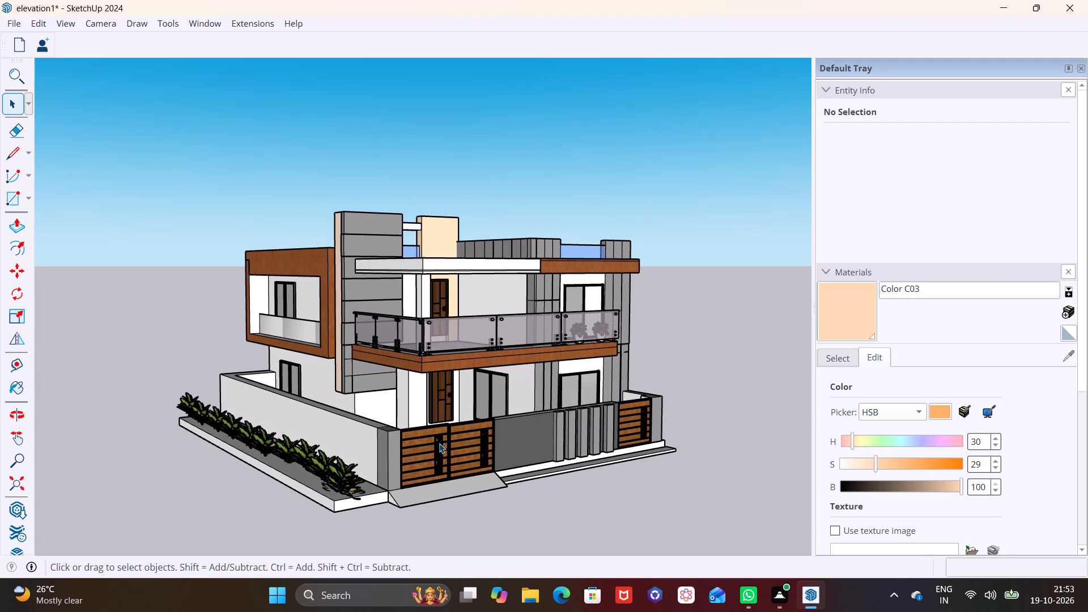
Paint the narrow side face of the tall grey panelled wall with Color C03, sampled from the cream block on the roof.
left_click(855, 321)
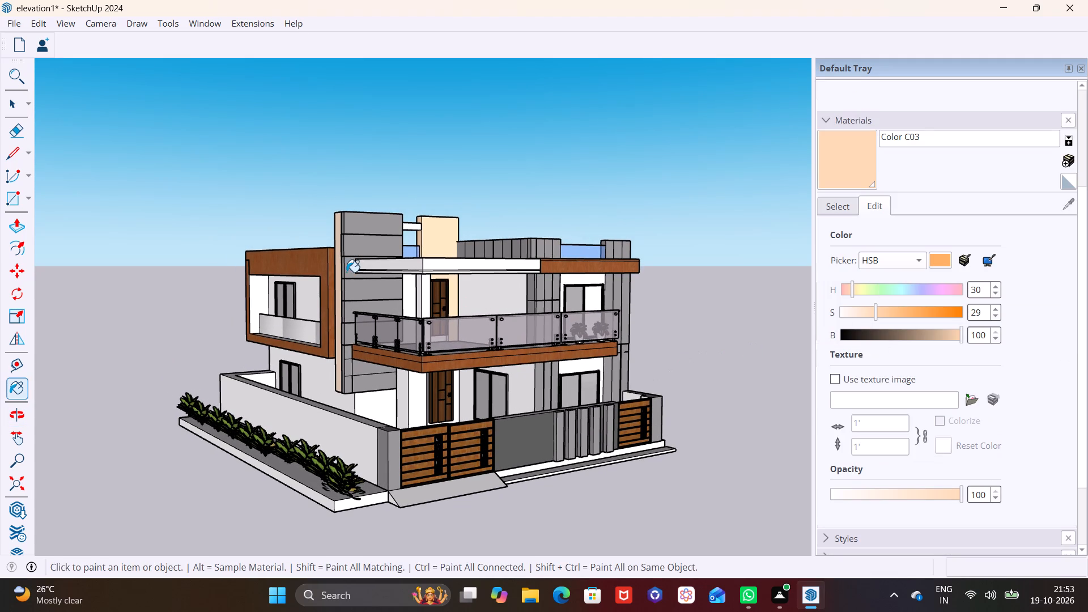
left_click(337, 250)
key("space")
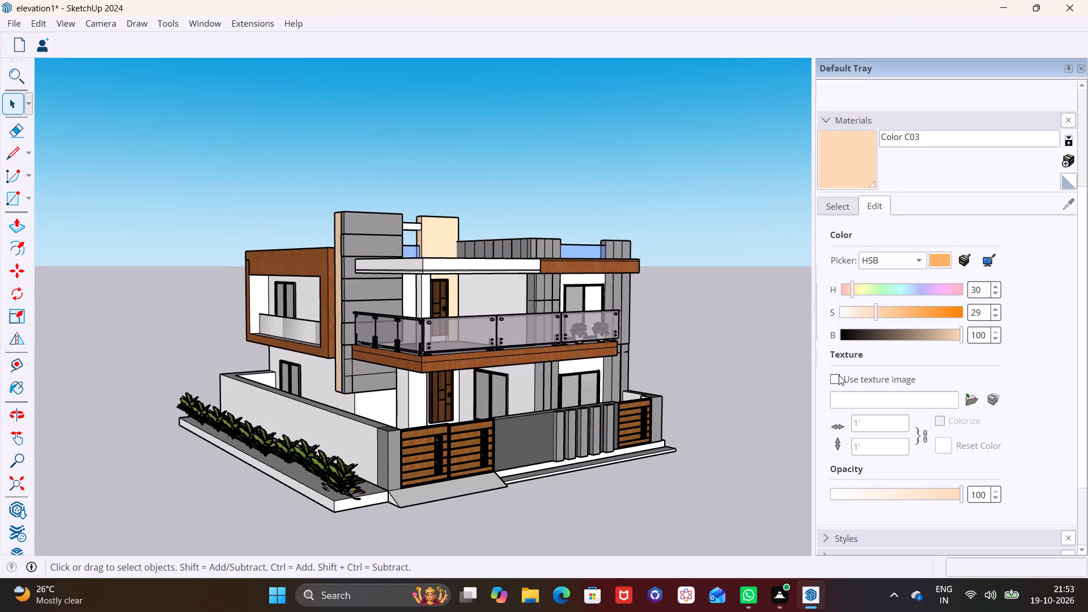
left_click(839, 211)
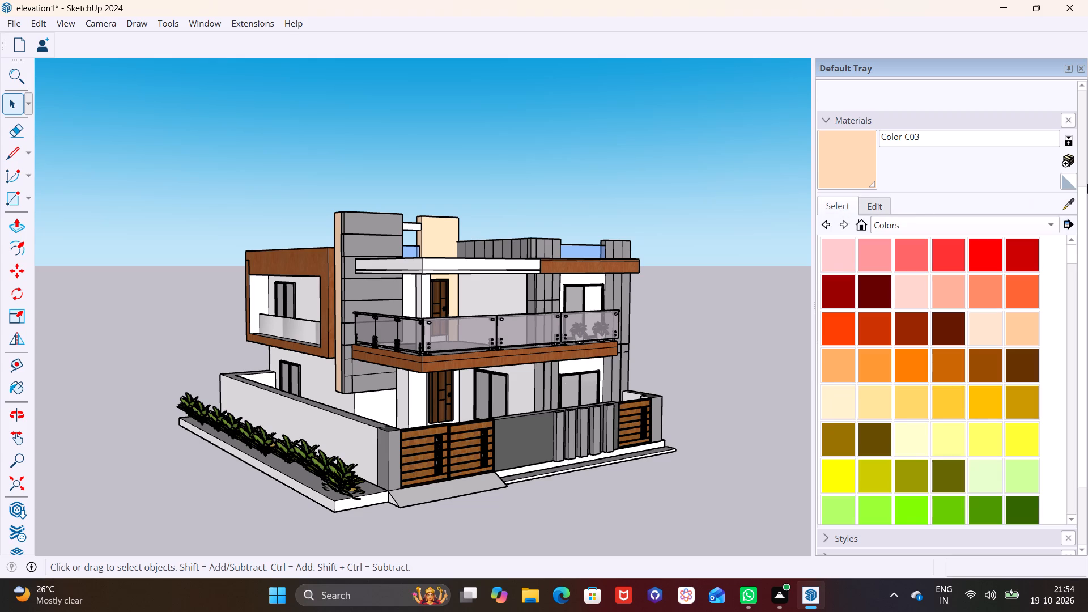
left_click(1065, 201)
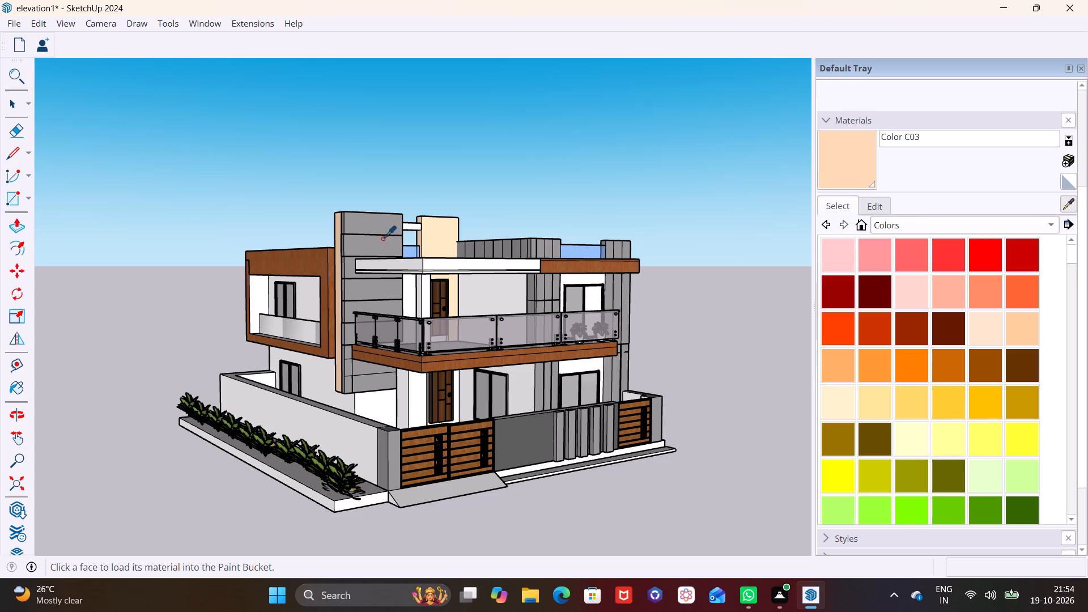
left_click(433, 228)
left_click(337, 236)
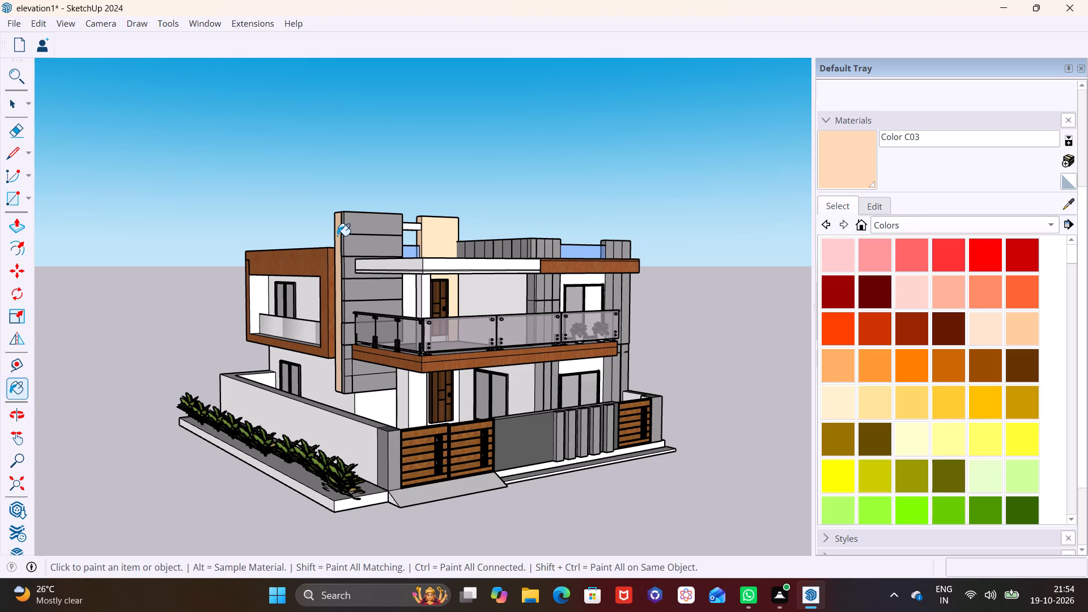
scroll(337, 236, "up", 11)
left_click(328, 232)
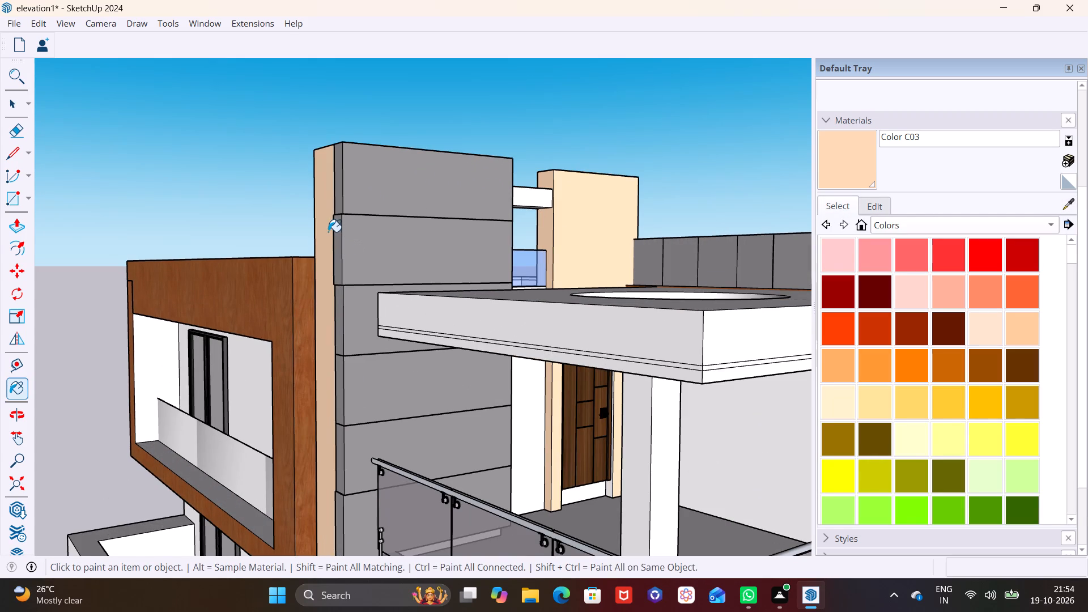
Examine the painted wall edge and overall colour scheme of the house from a distance.
scroll(343, 258, "down", 6)
scroll(525, 340, "down", 5)
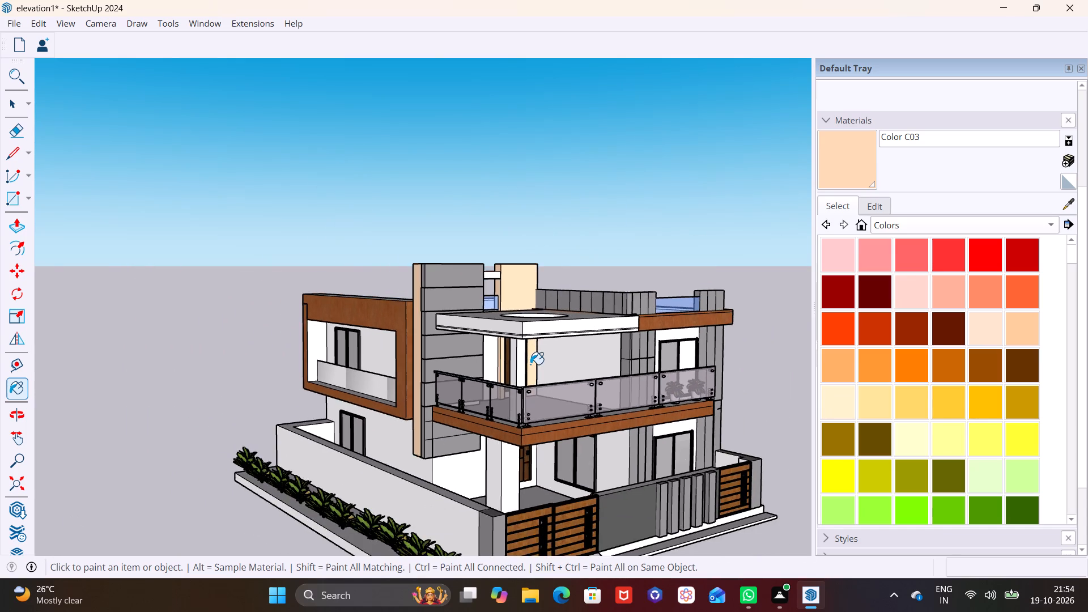
scroll(530, 365, "down", 2)
middle_click_drag(512, 365, 488, 357)
scroll(498, 352, "down", 1)
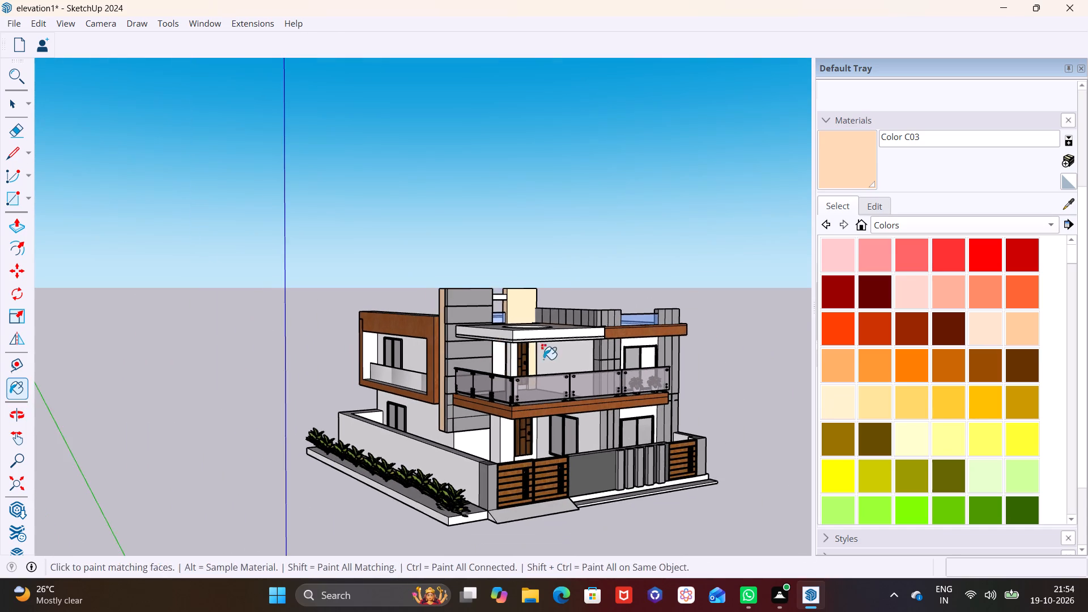
middle_click_drag(538, 358, 485, 351, "shift")
middle_click_drag(520, 363, 495, 348)
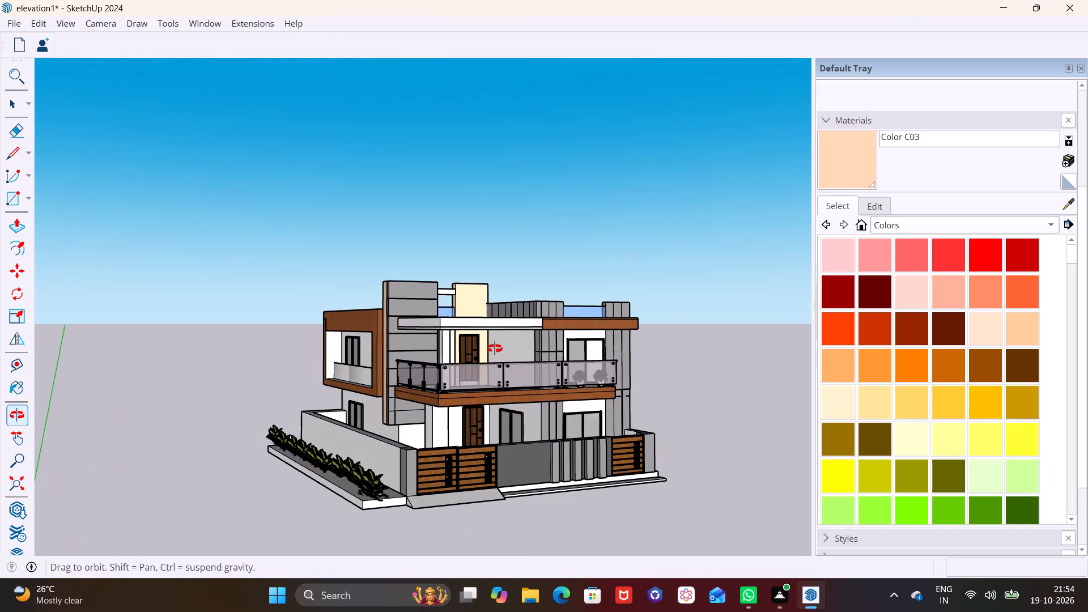
middle_click_drag(495, 348, 497, 348)
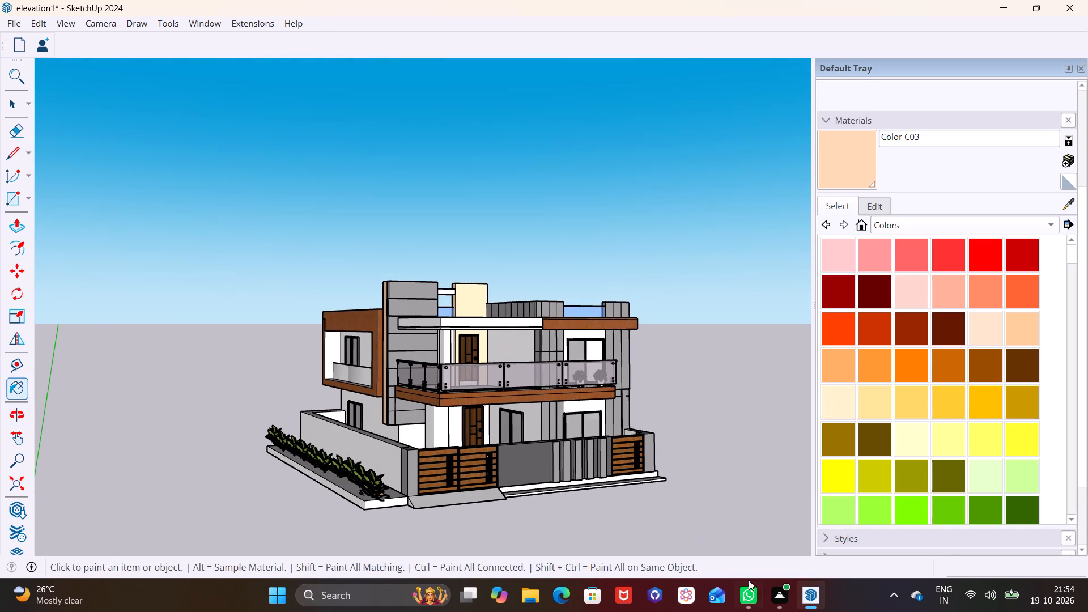